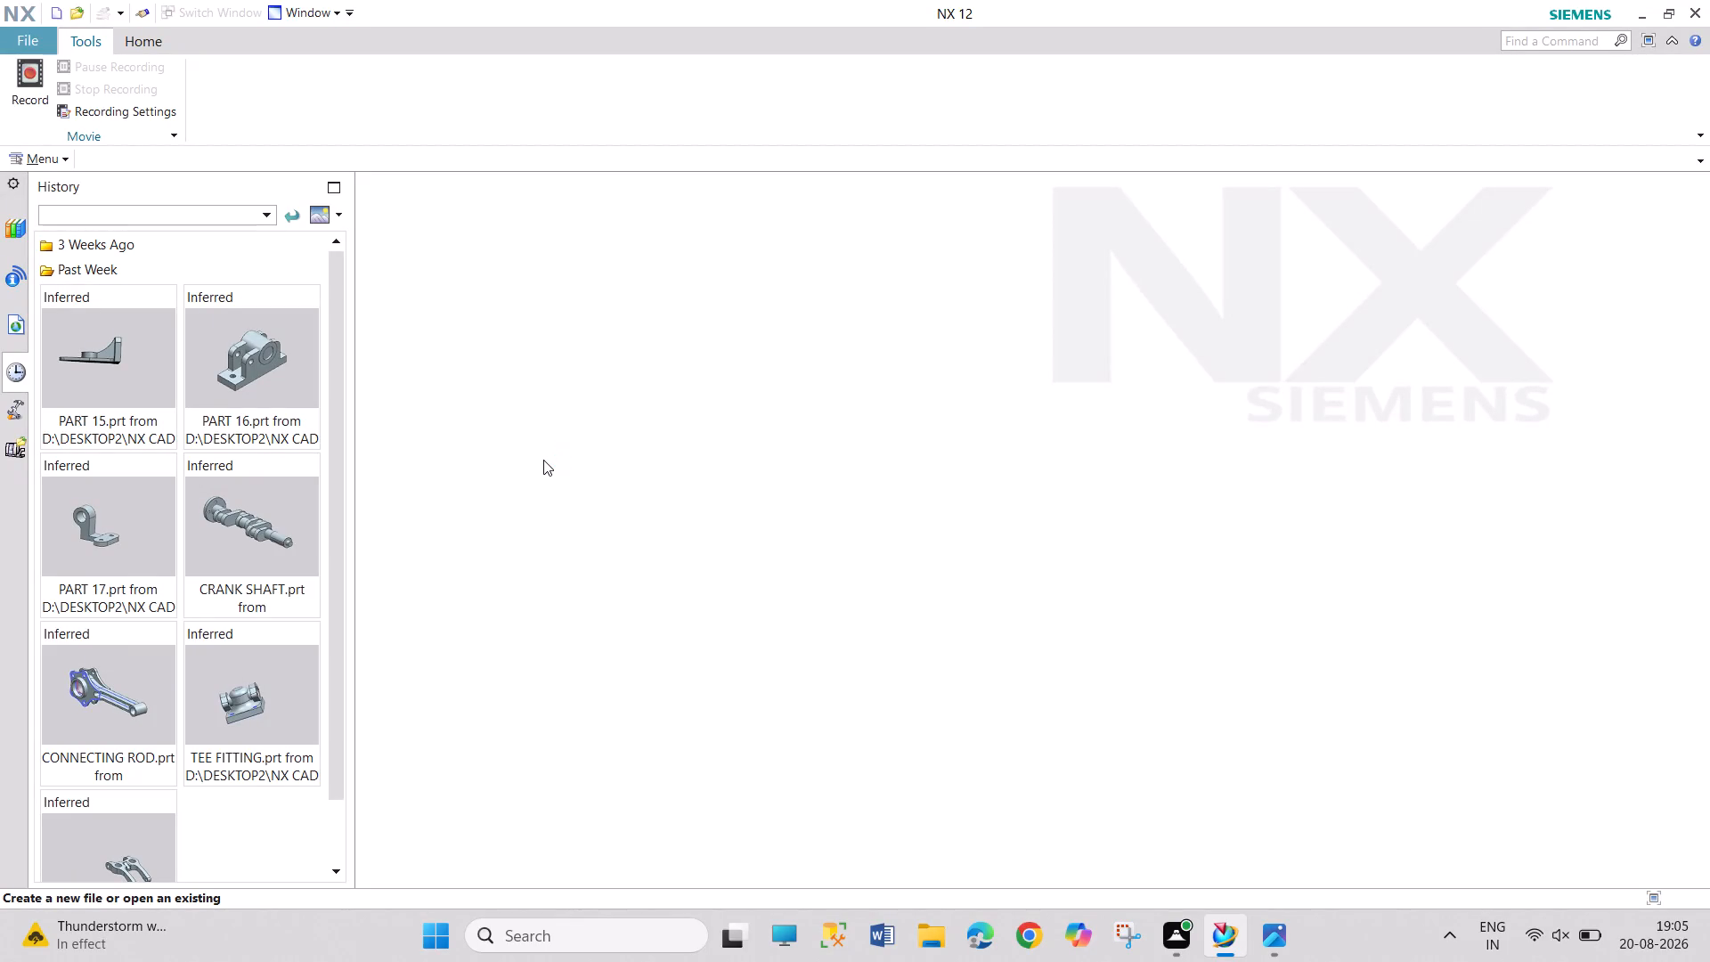
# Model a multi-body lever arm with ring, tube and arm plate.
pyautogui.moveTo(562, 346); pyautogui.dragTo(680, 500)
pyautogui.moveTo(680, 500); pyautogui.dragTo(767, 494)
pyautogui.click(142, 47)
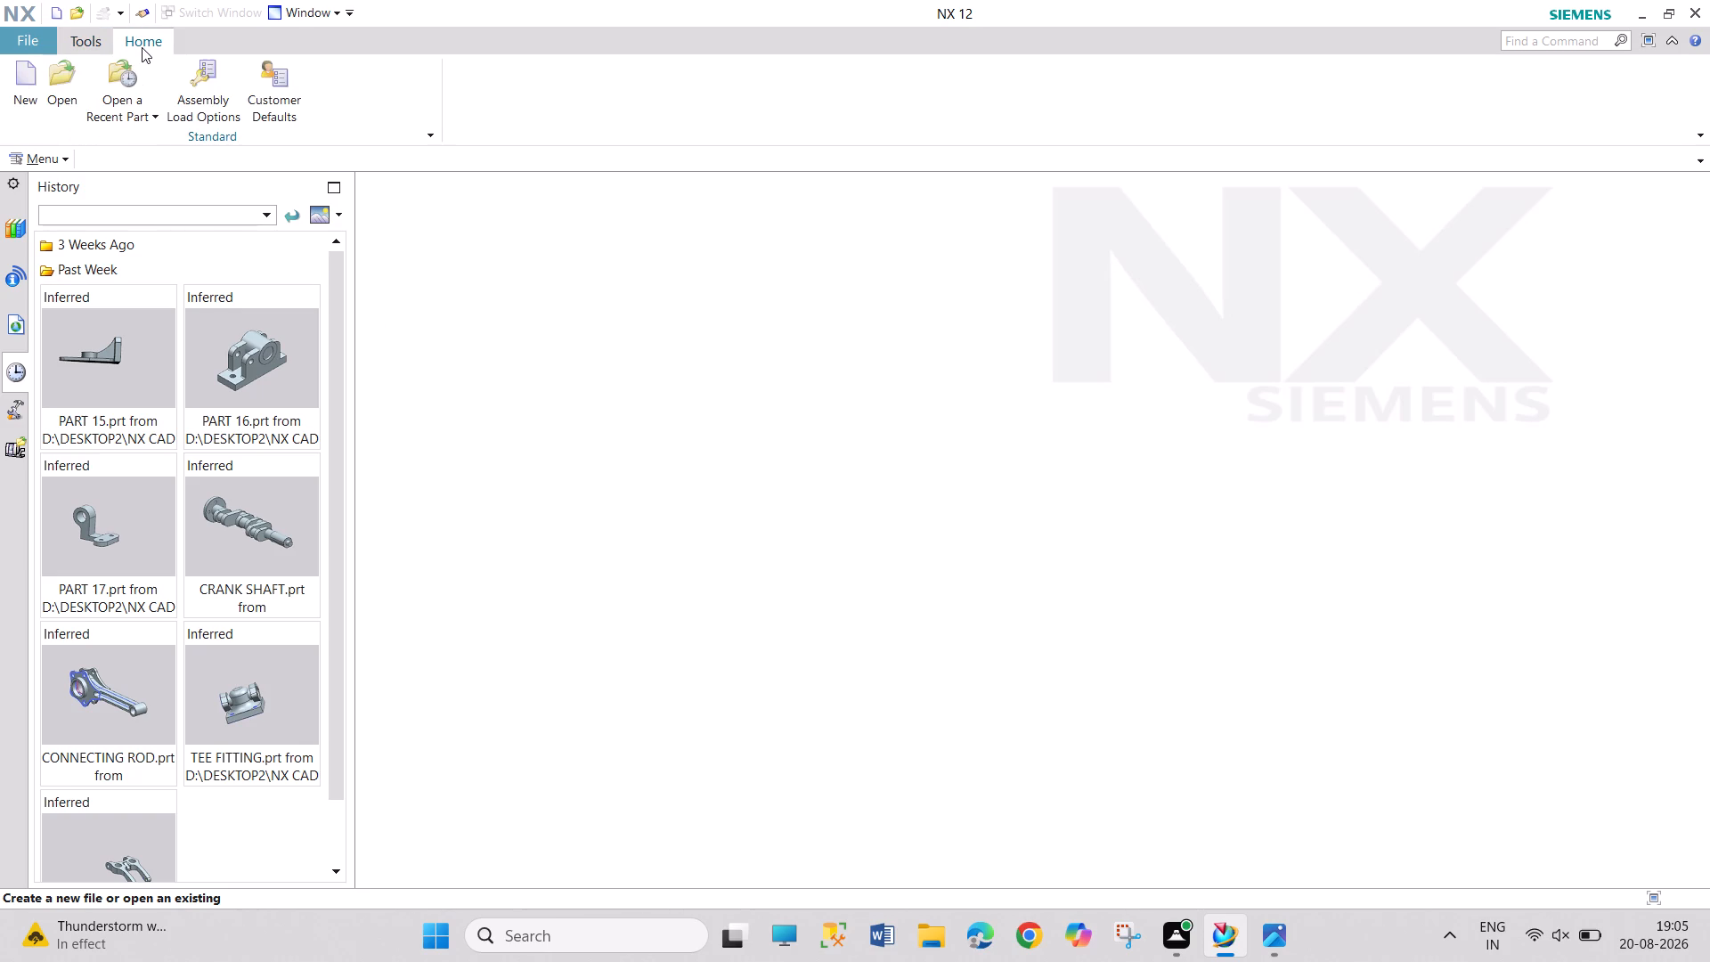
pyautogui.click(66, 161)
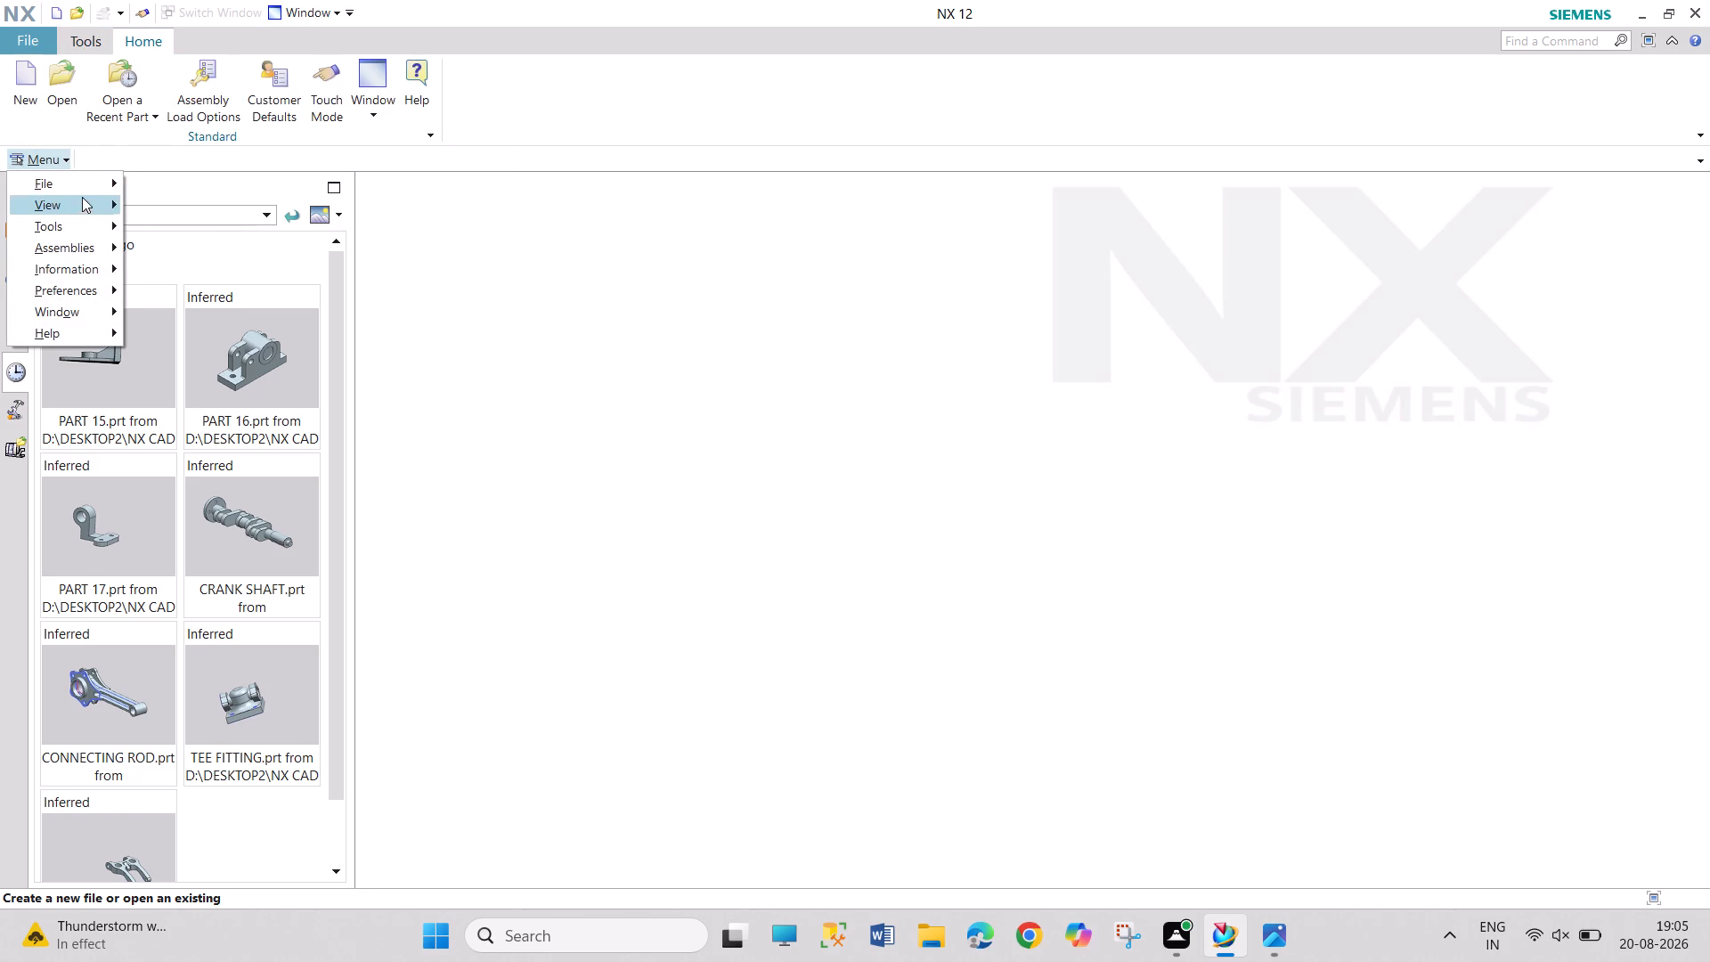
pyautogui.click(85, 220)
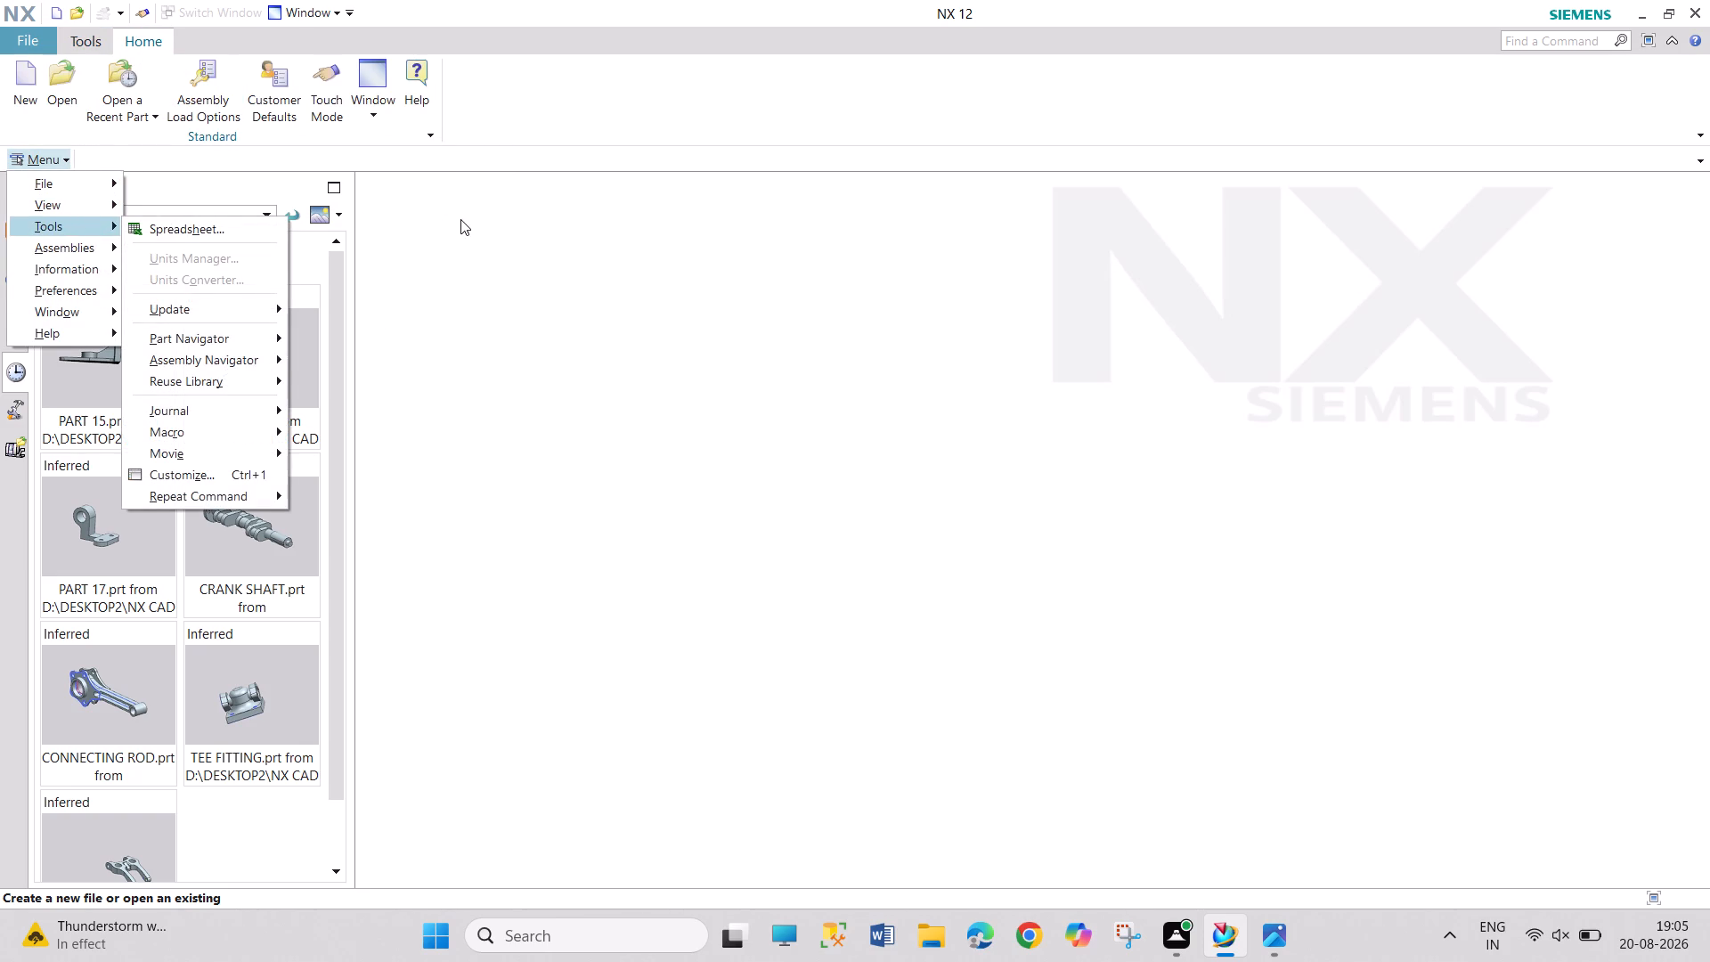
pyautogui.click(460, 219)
# Create a new millimetre Model file named PART 1.1 in the folder D:\DESKTOP2\NX CAD CADDESK.
pyautogui.click(37, 100)
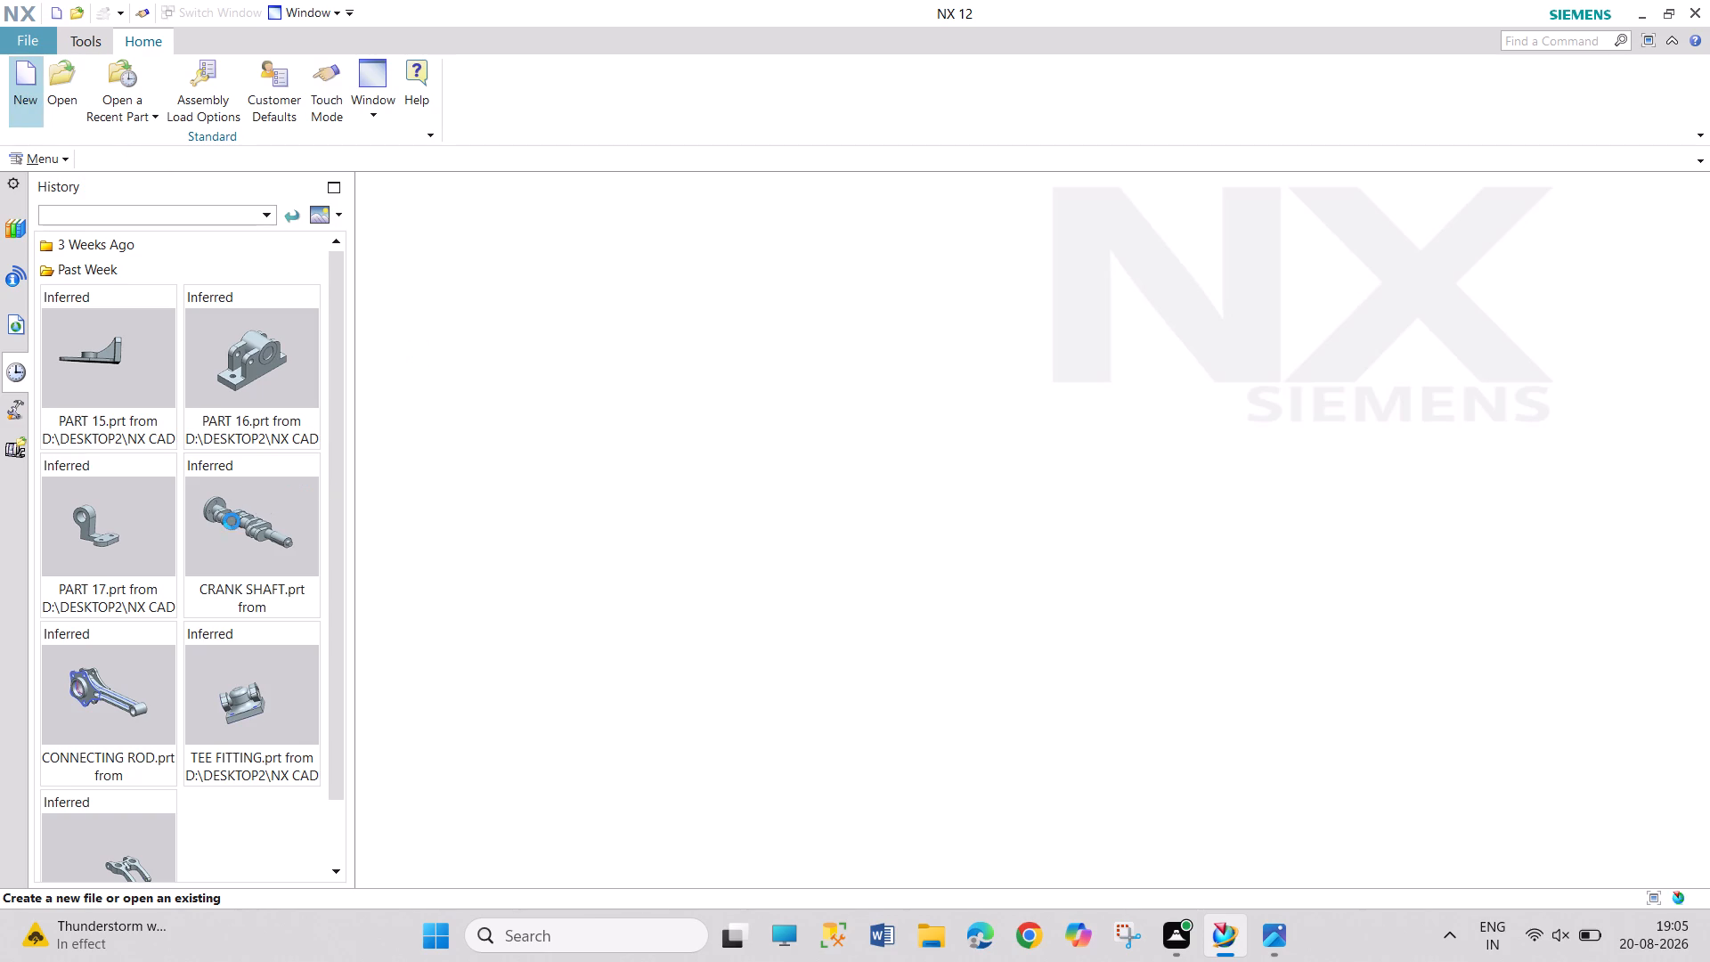
pyautogui.scroll(-6, 231, 529)
pyautogui.scroll(1, 229, 527)
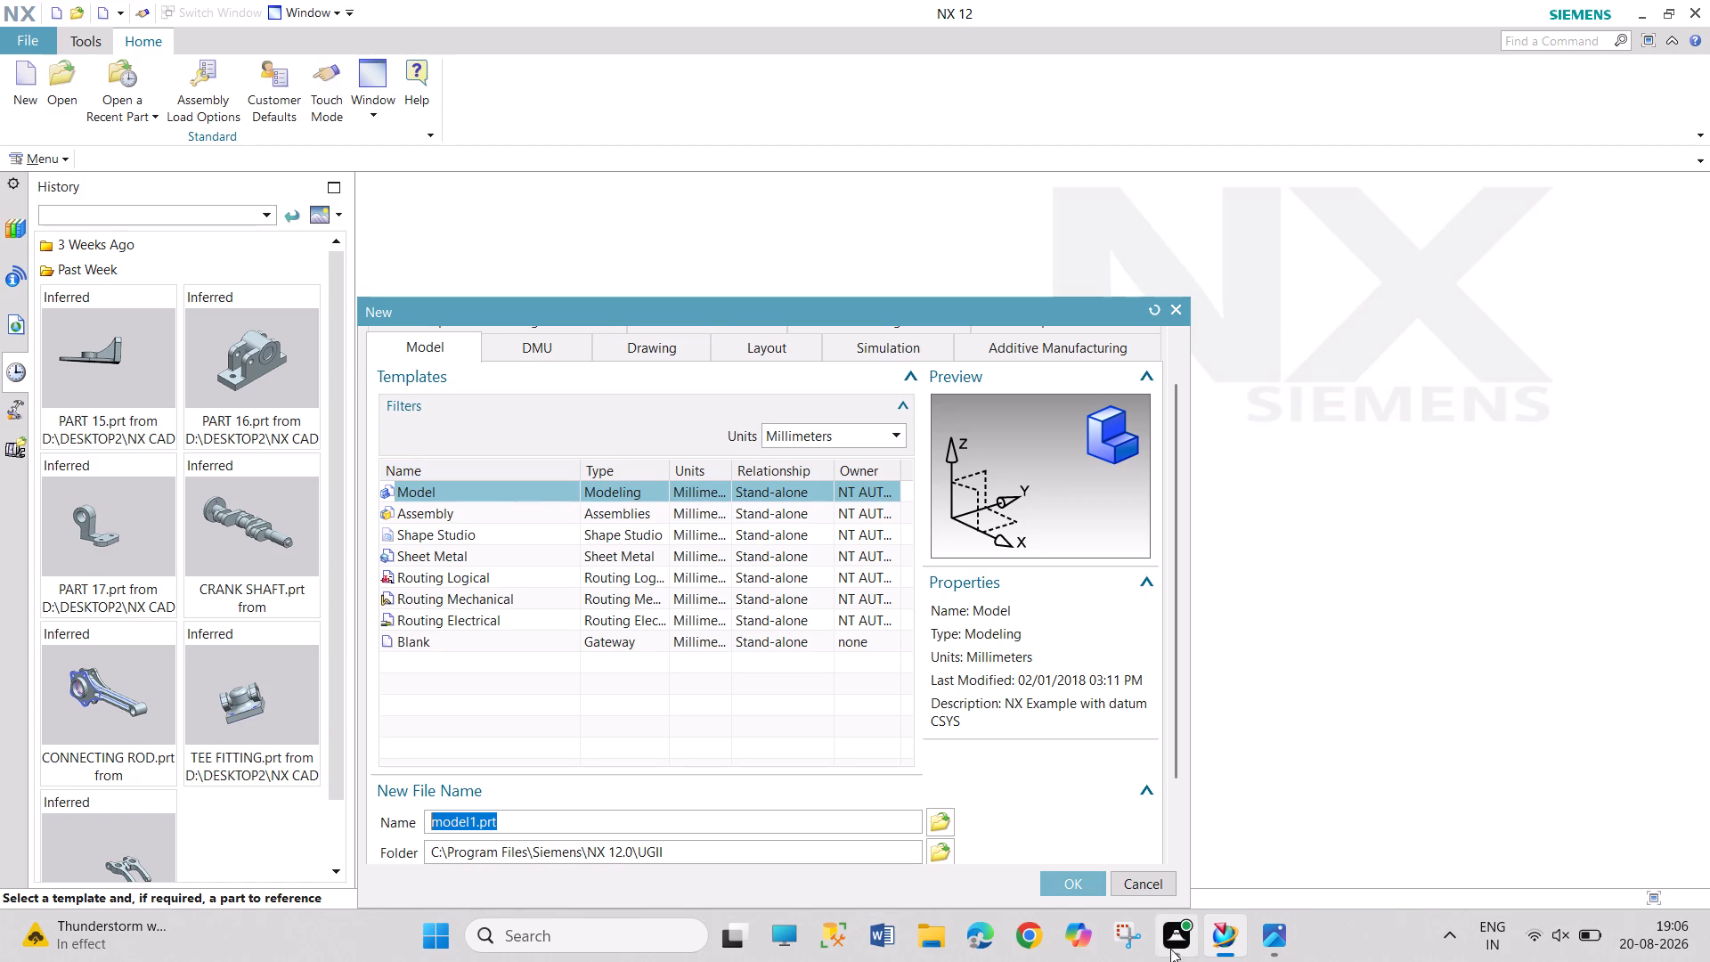
pyautogui.click(942, 857)
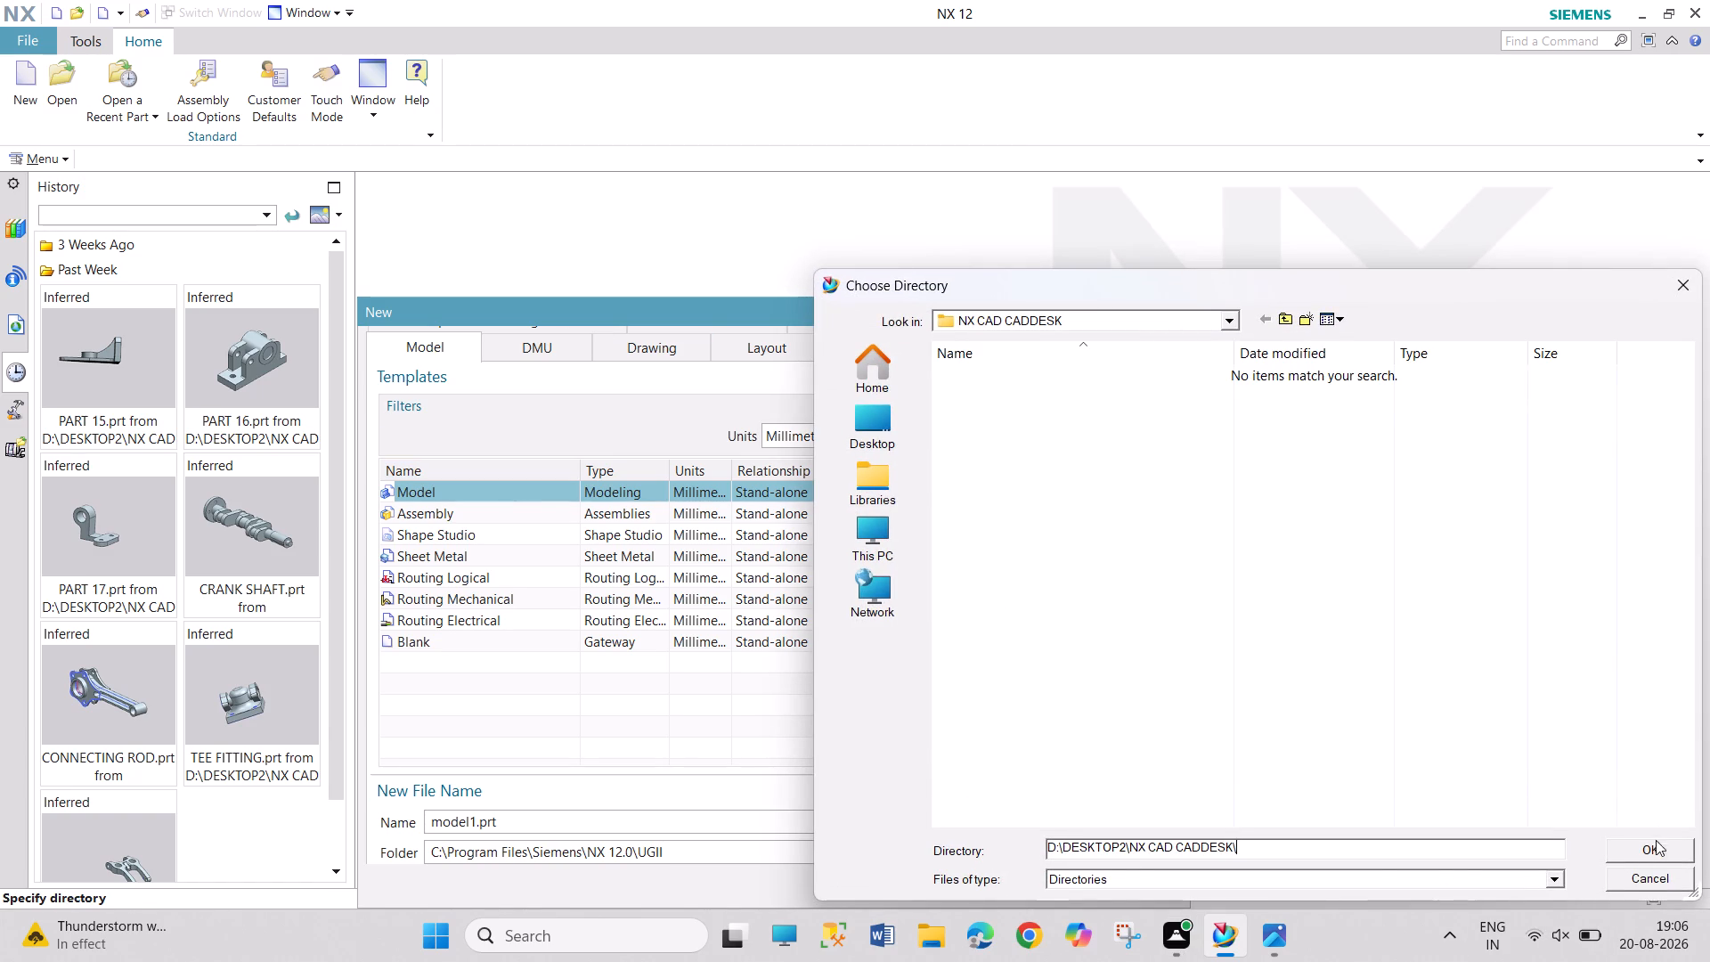
pyautogui.click(1656, 849)
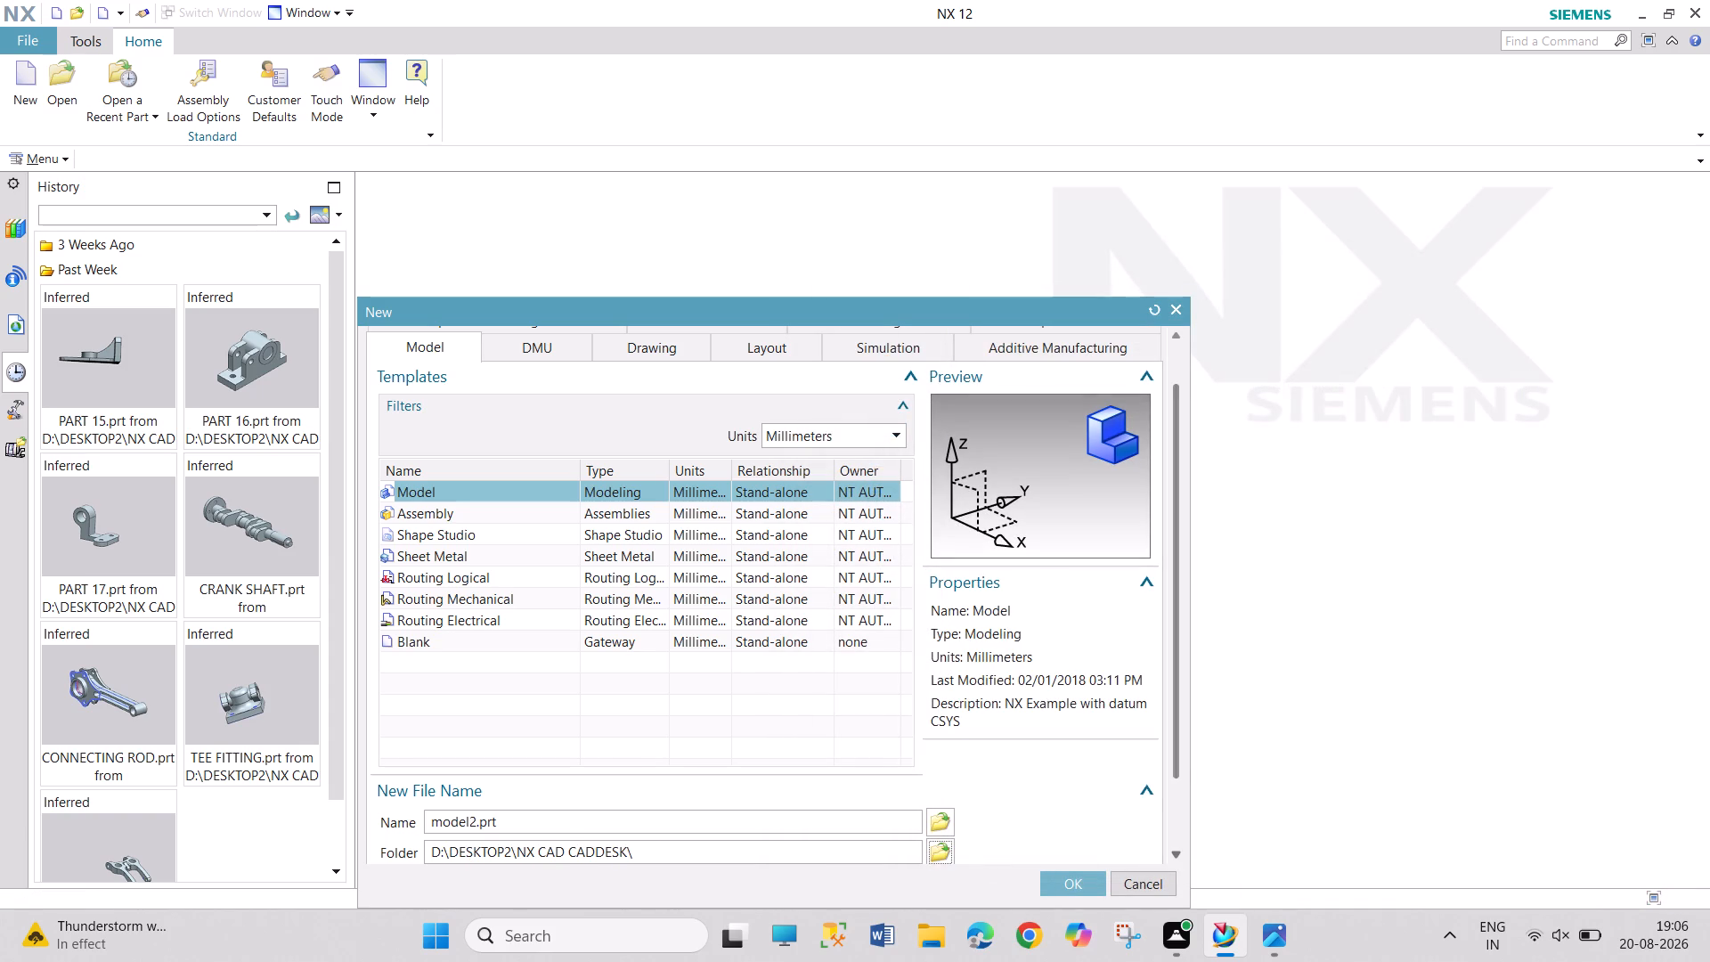
pyautogui.doubleClick(750, 824)
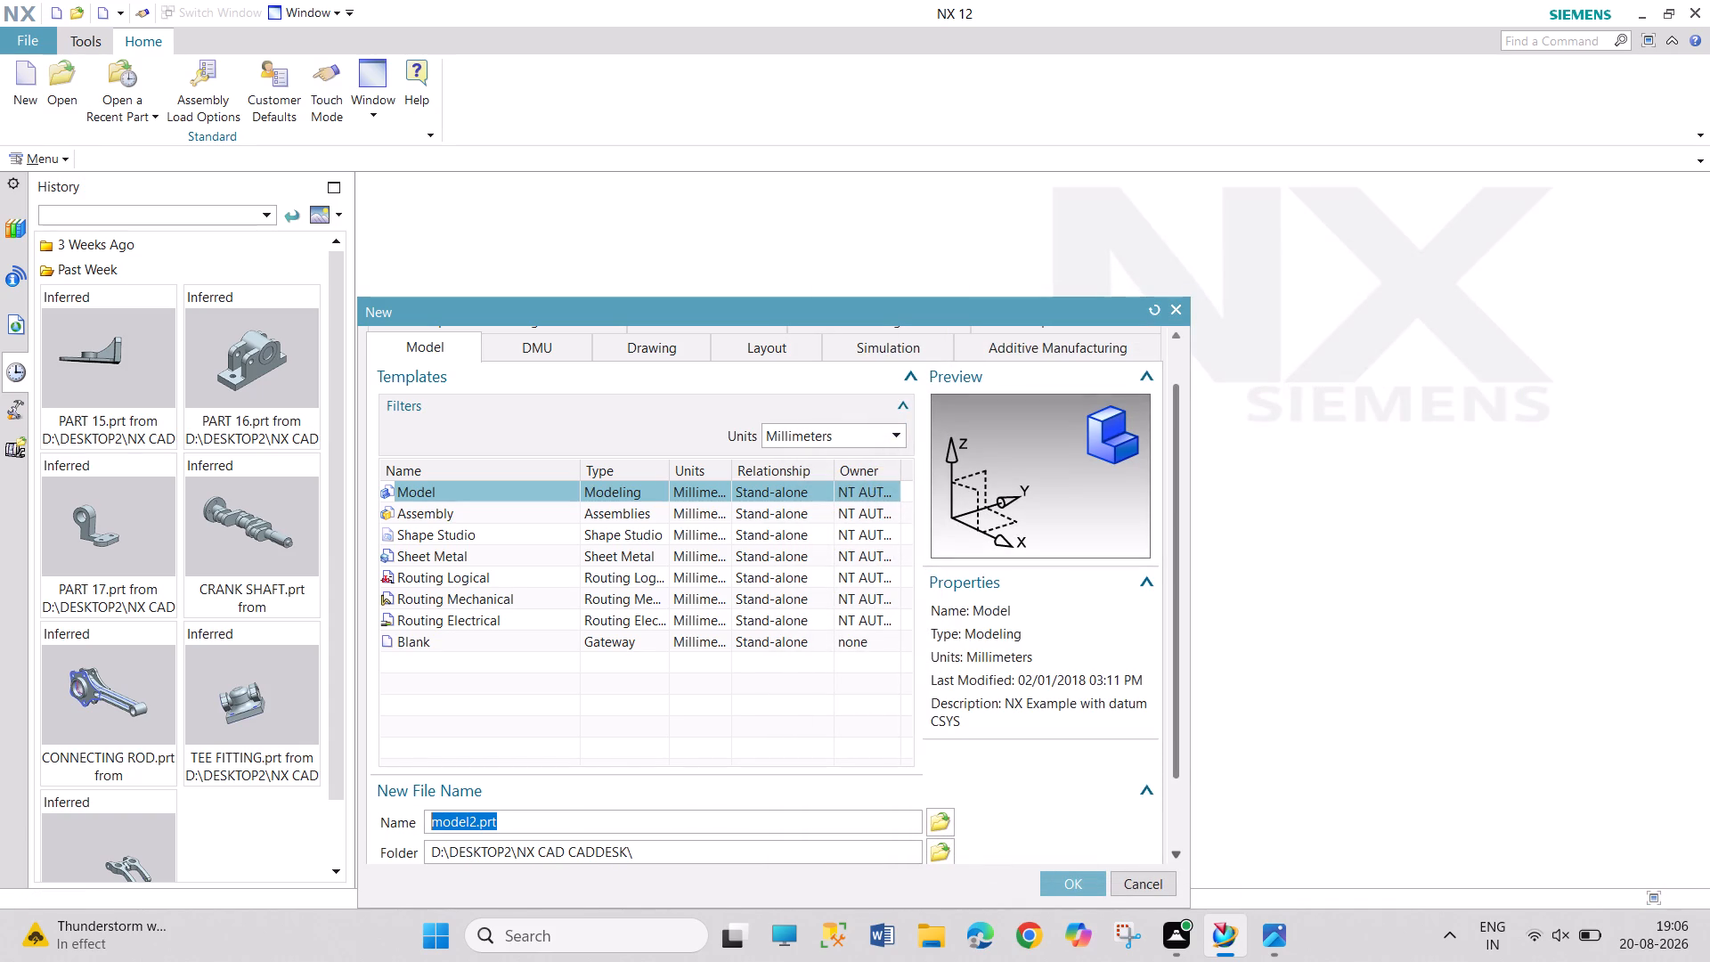
pyautogui.write('PA')
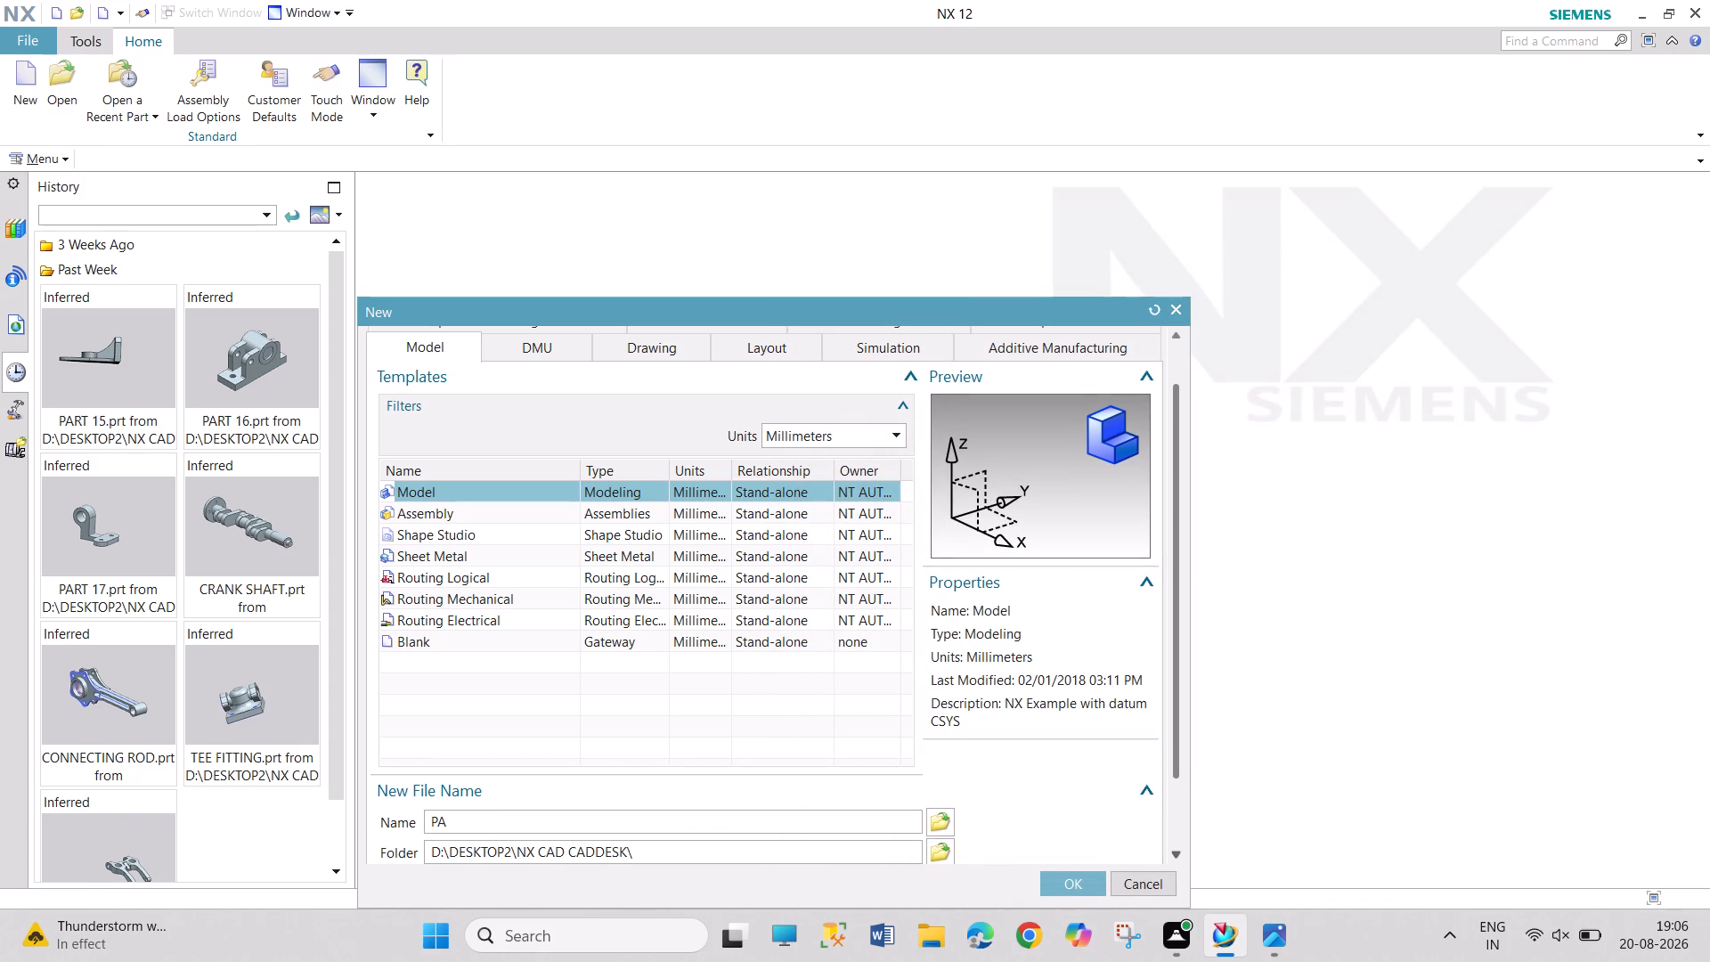
pyautogui.write('RT')
pyautogui.press('space')
pyautogui.write('1.1')
pyautogui.press('Return')
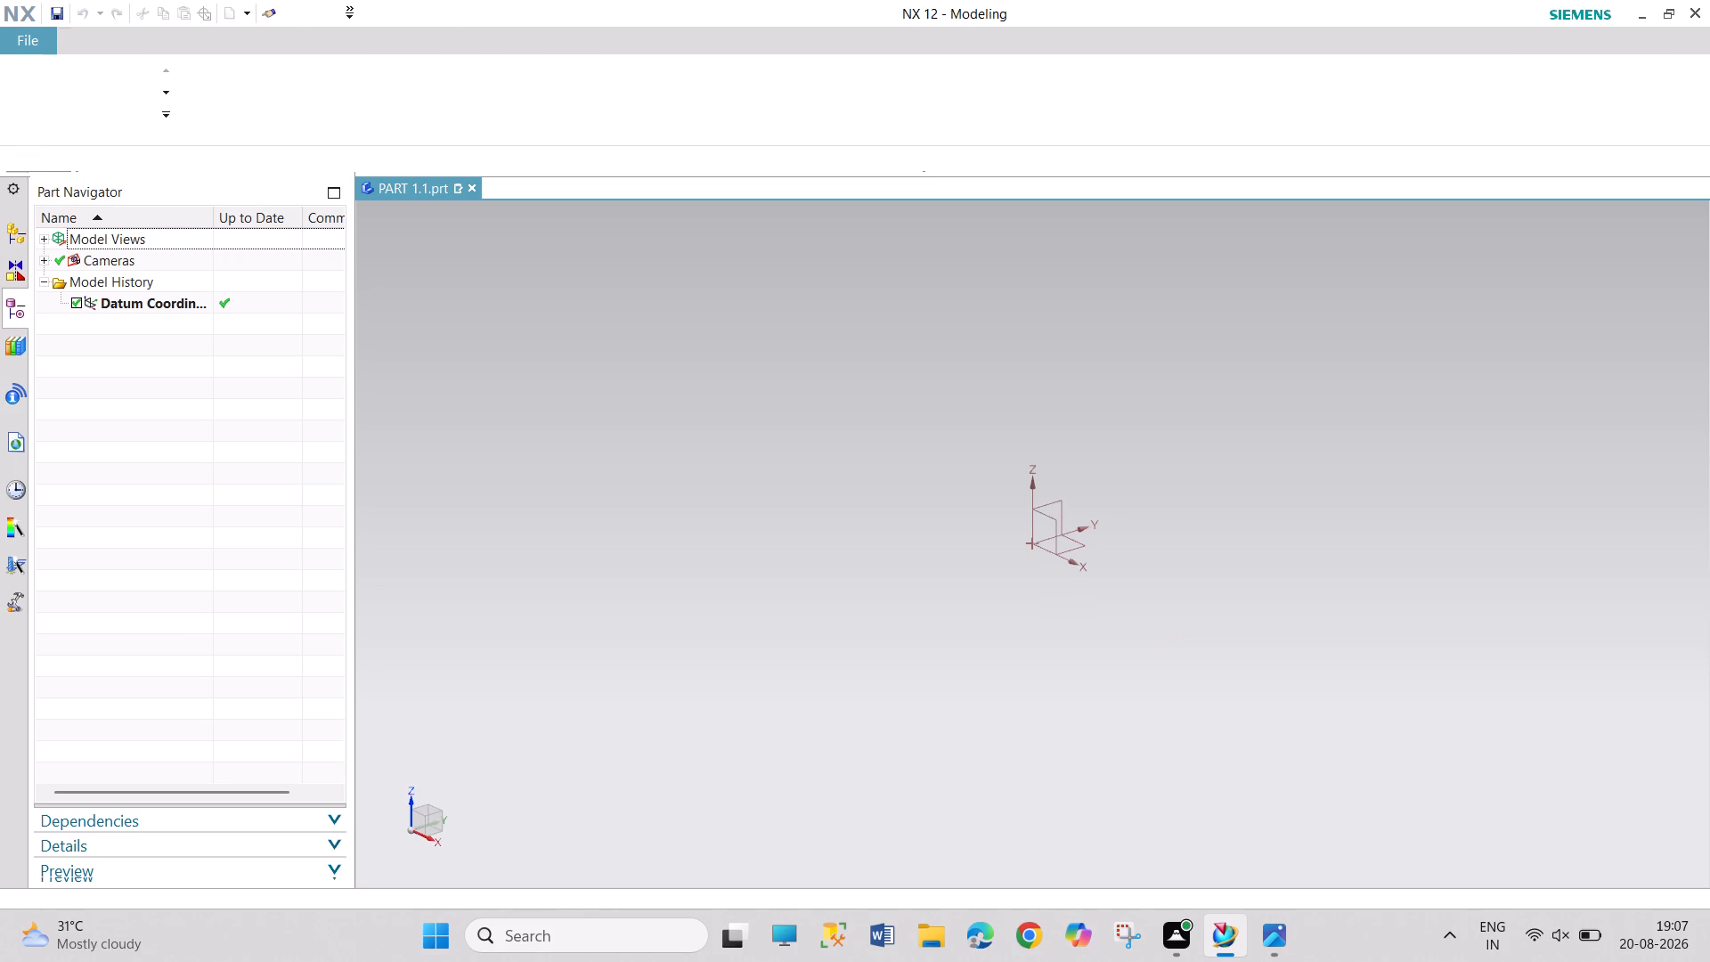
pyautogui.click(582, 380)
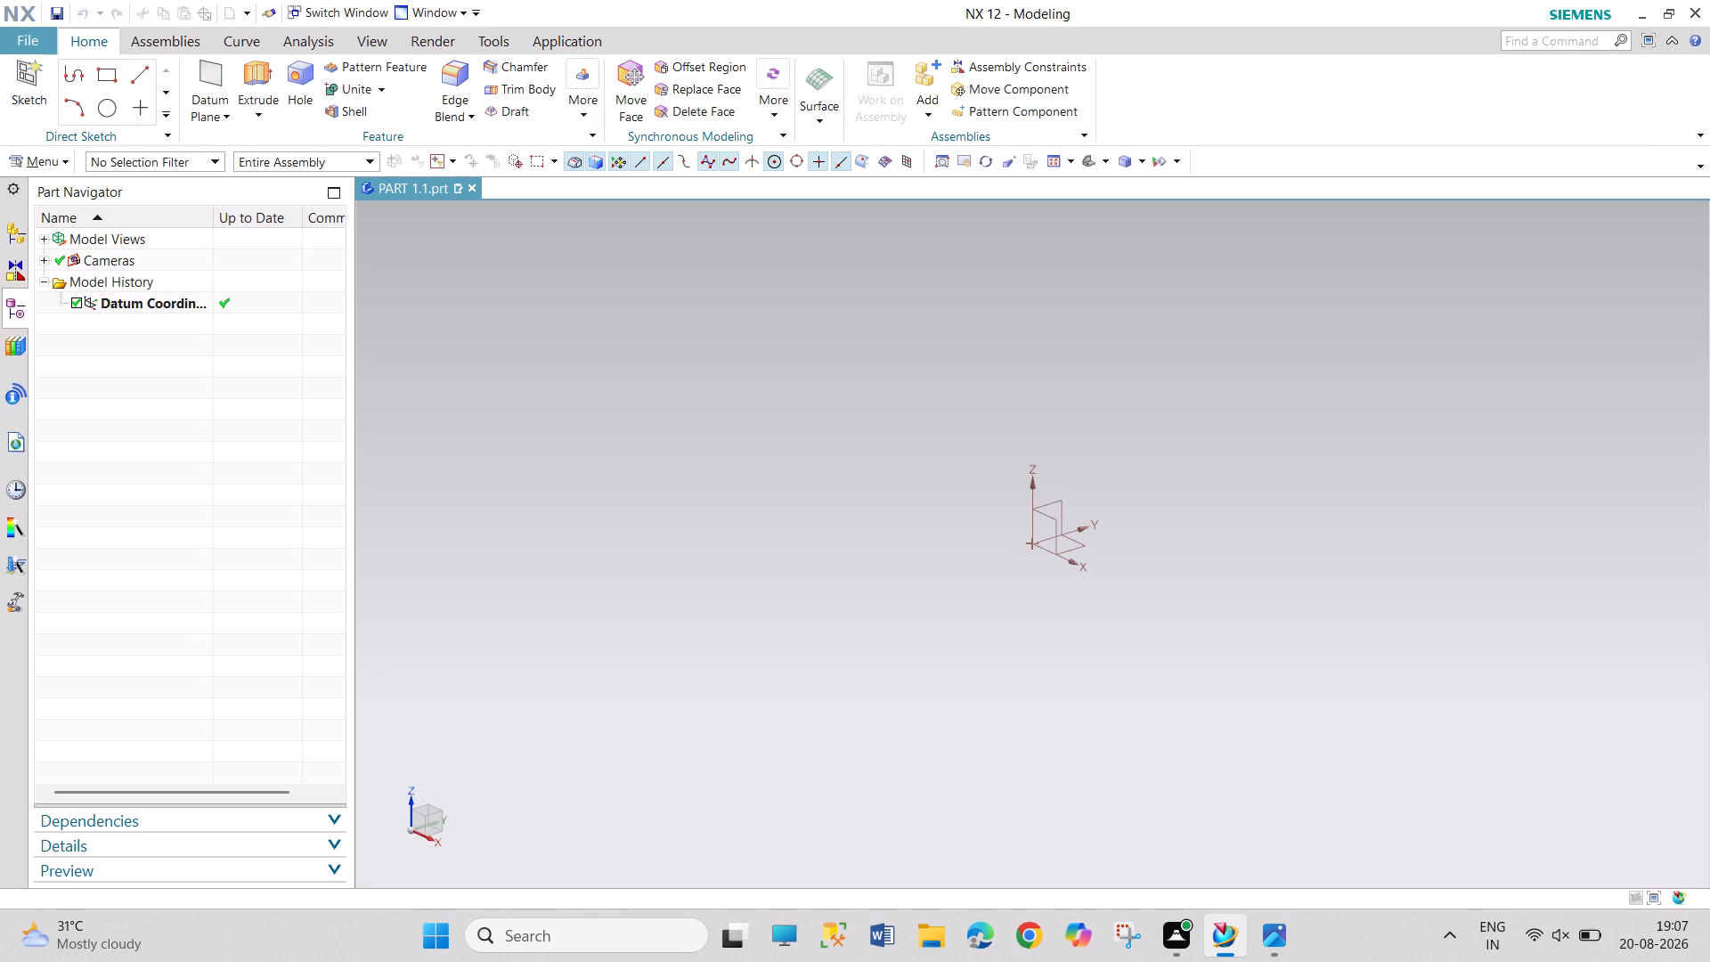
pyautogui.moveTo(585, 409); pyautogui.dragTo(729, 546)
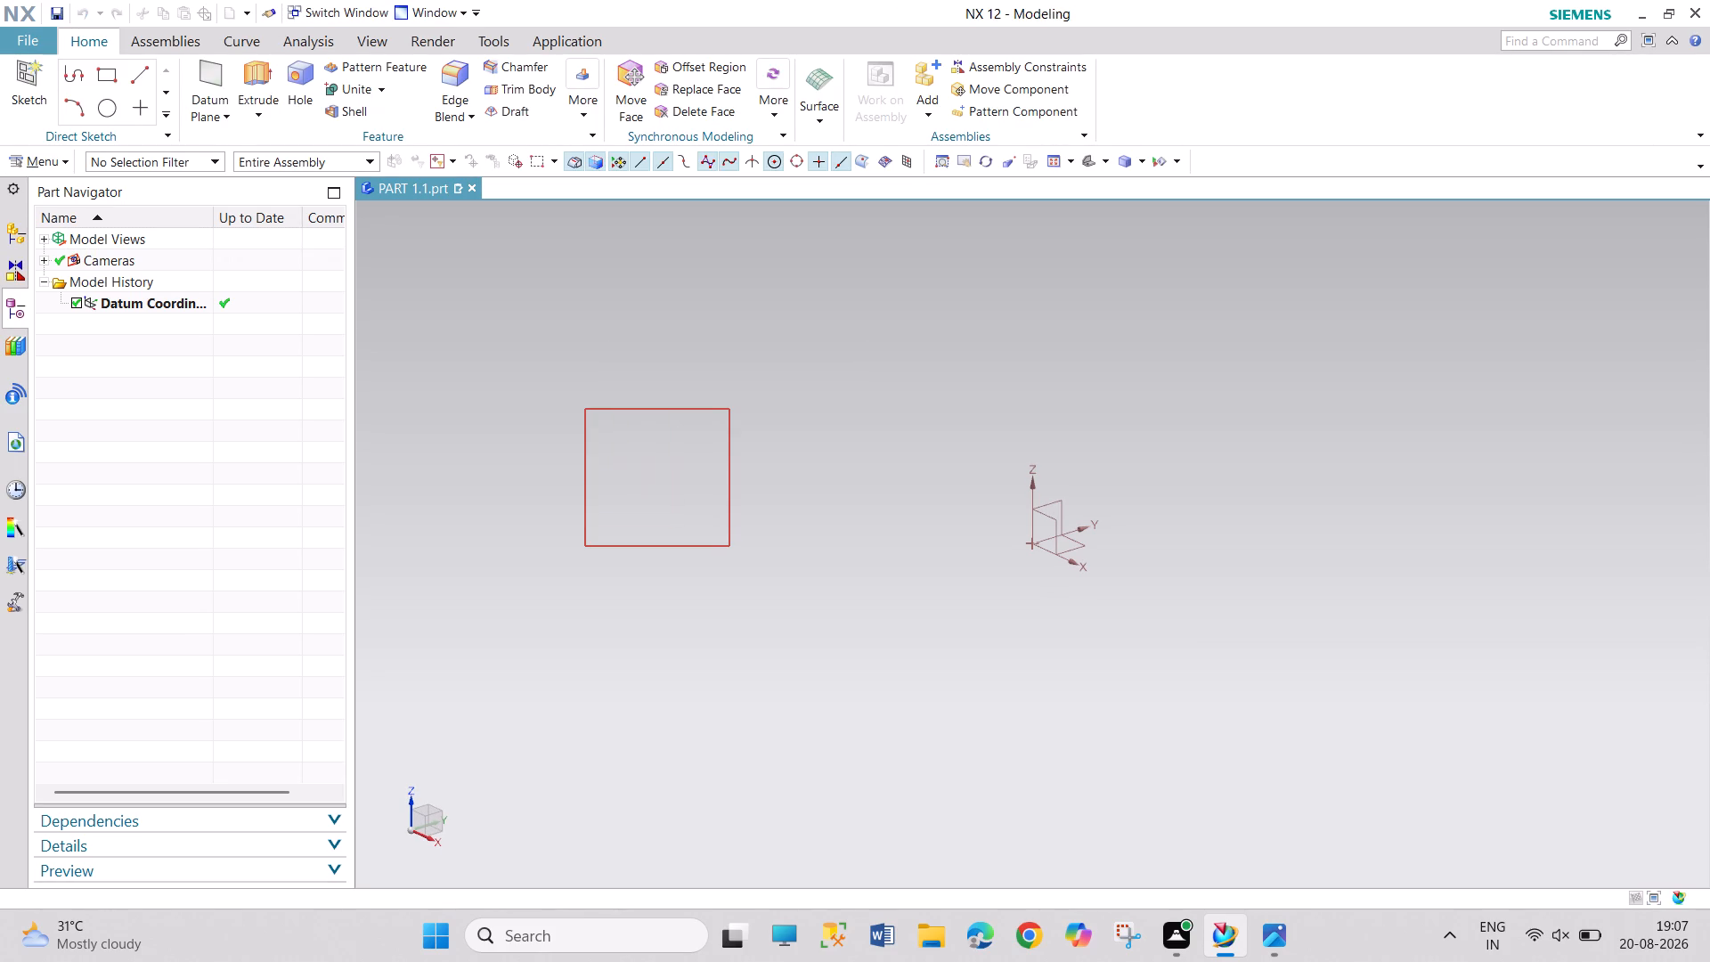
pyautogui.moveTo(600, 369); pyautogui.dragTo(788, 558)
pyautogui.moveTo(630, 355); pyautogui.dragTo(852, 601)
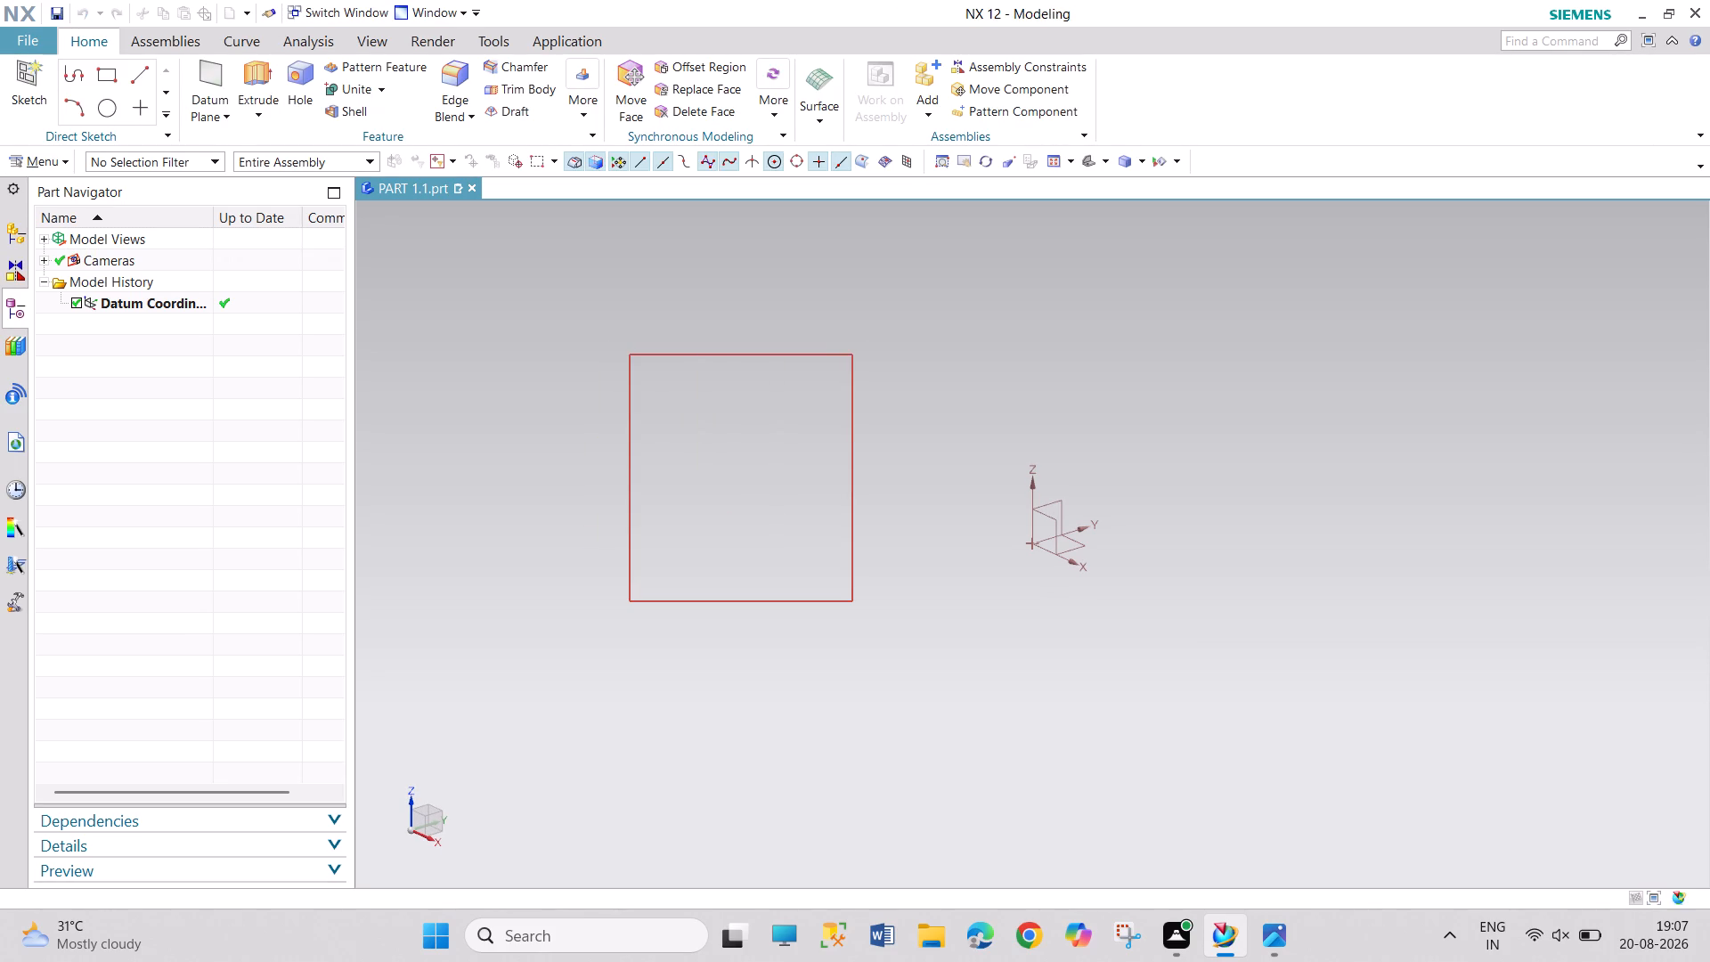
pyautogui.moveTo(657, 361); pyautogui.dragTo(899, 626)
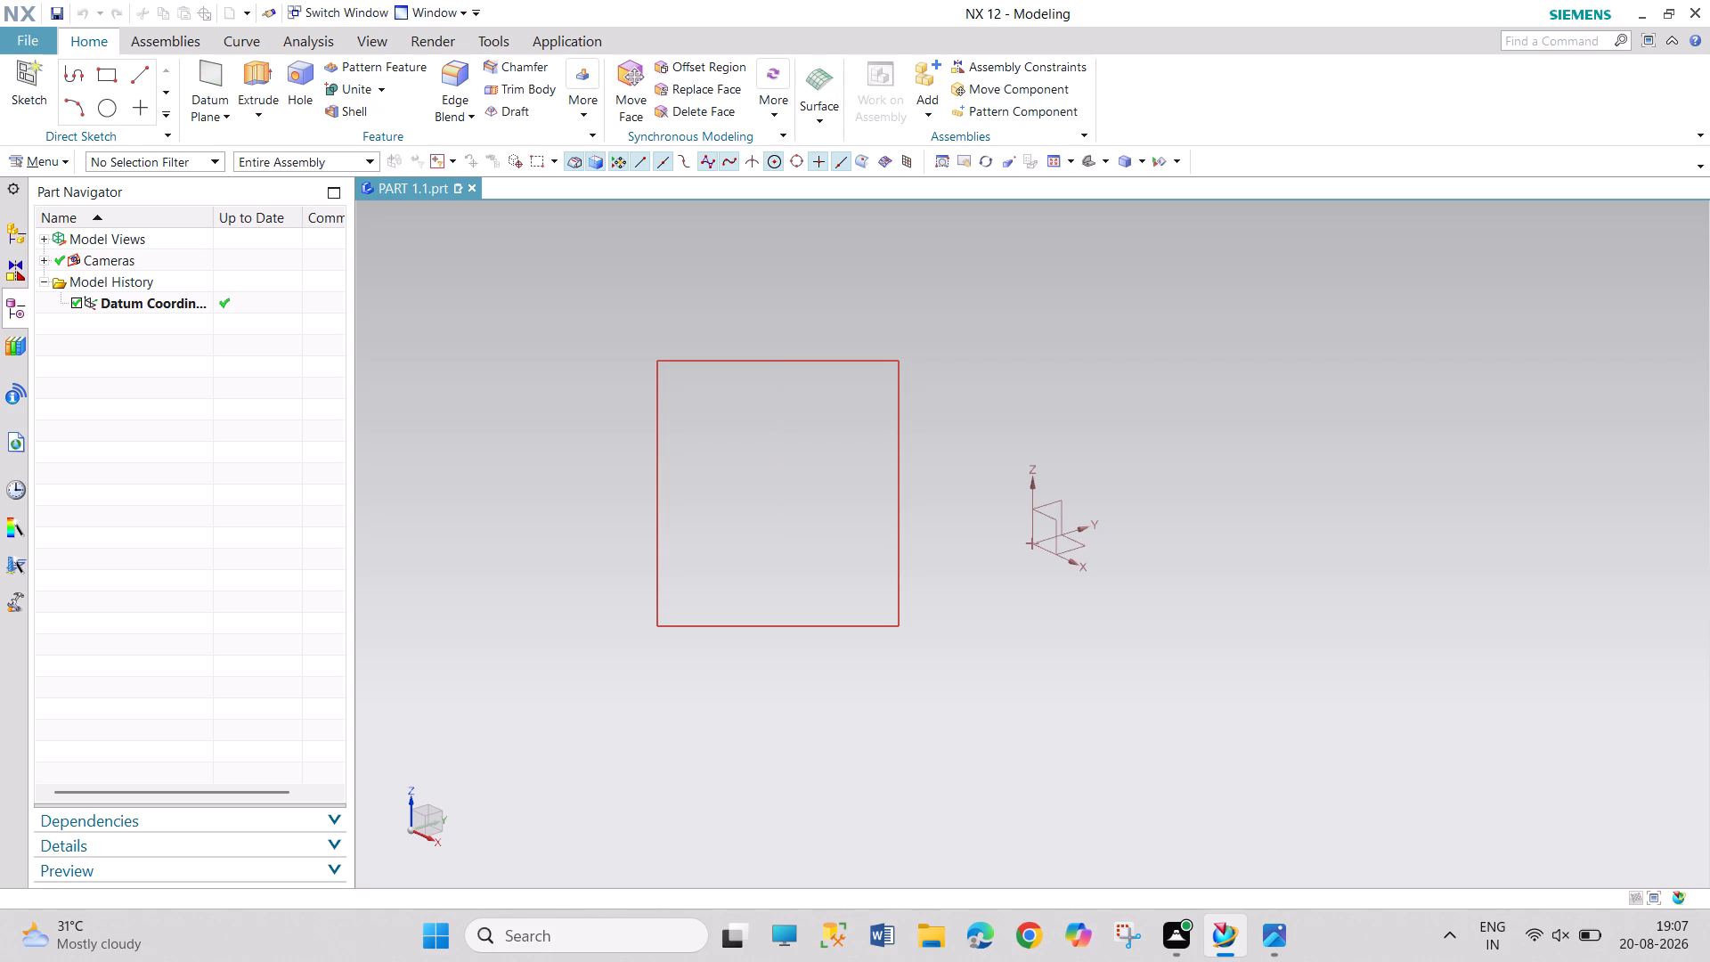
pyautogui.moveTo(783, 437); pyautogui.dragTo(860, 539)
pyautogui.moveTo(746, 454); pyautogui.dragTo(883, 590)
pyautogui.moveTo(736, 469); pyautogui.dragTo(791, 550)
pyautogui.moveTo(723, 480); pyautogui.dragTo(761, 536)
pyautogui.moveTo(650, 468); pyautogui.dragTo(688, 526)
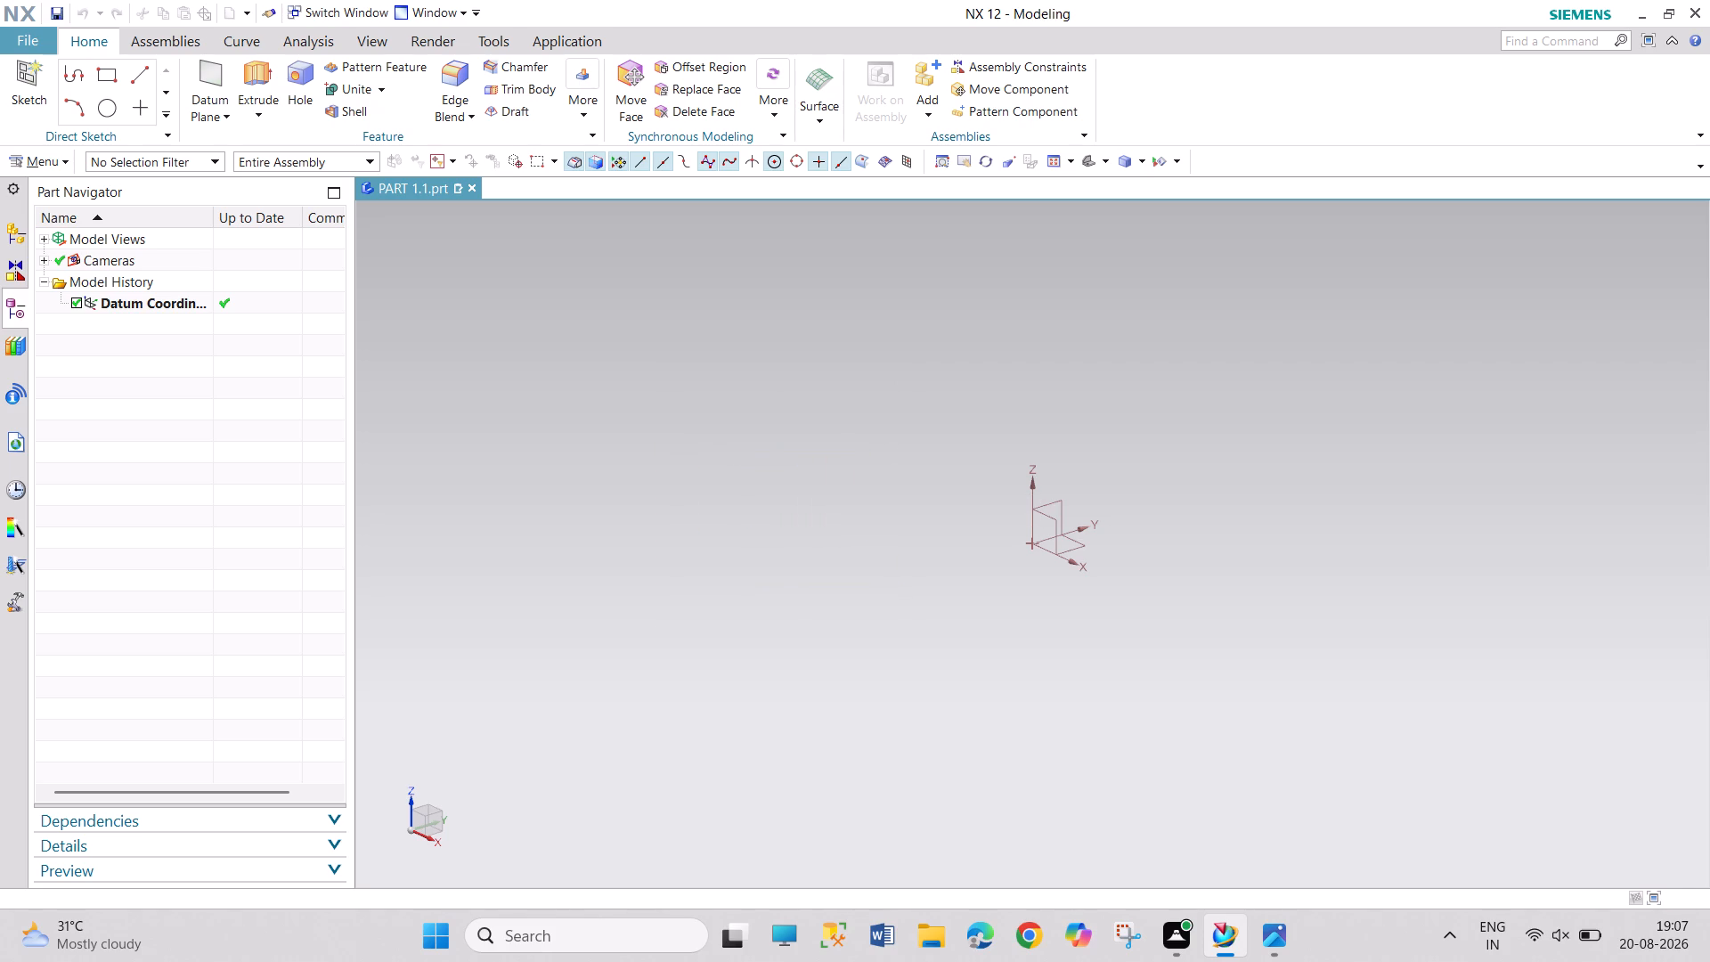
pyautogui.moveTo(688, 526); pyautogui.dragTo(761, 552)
# Create a sketch in the task environment on the XY datum plane.
pyautogui.moveTo(67, 165); pyautogui.dragTo(58, 165)
pyautogui.click(118, 247)
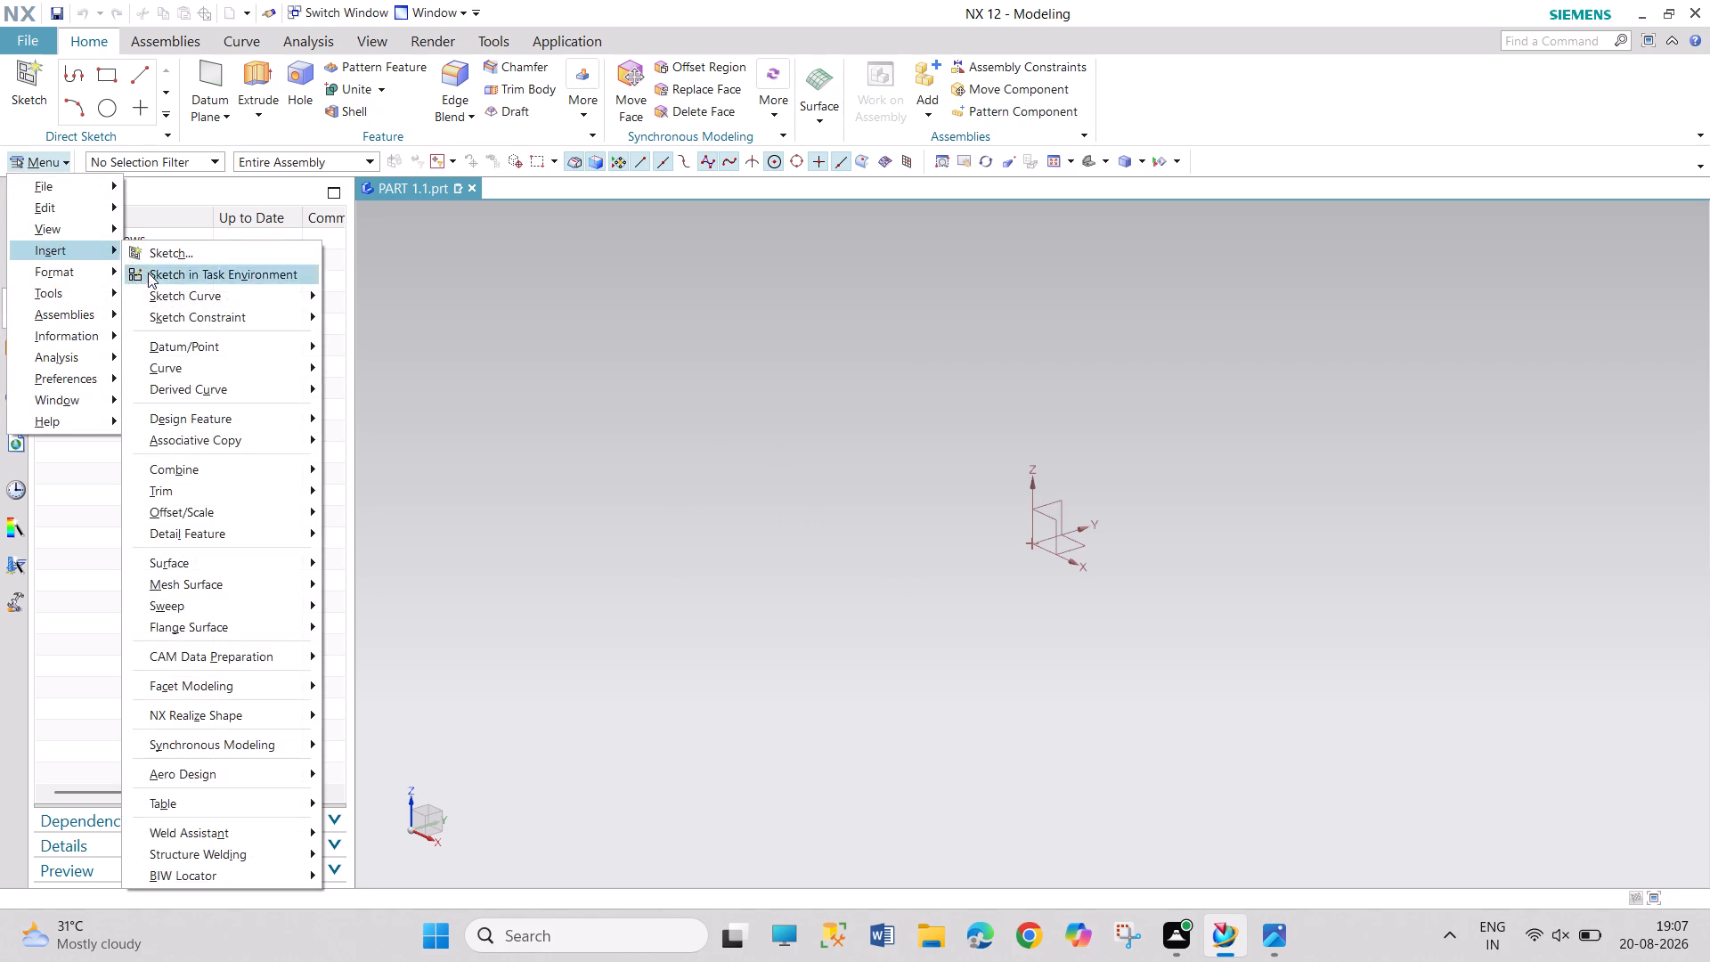
pyautogui.click(162, 279)
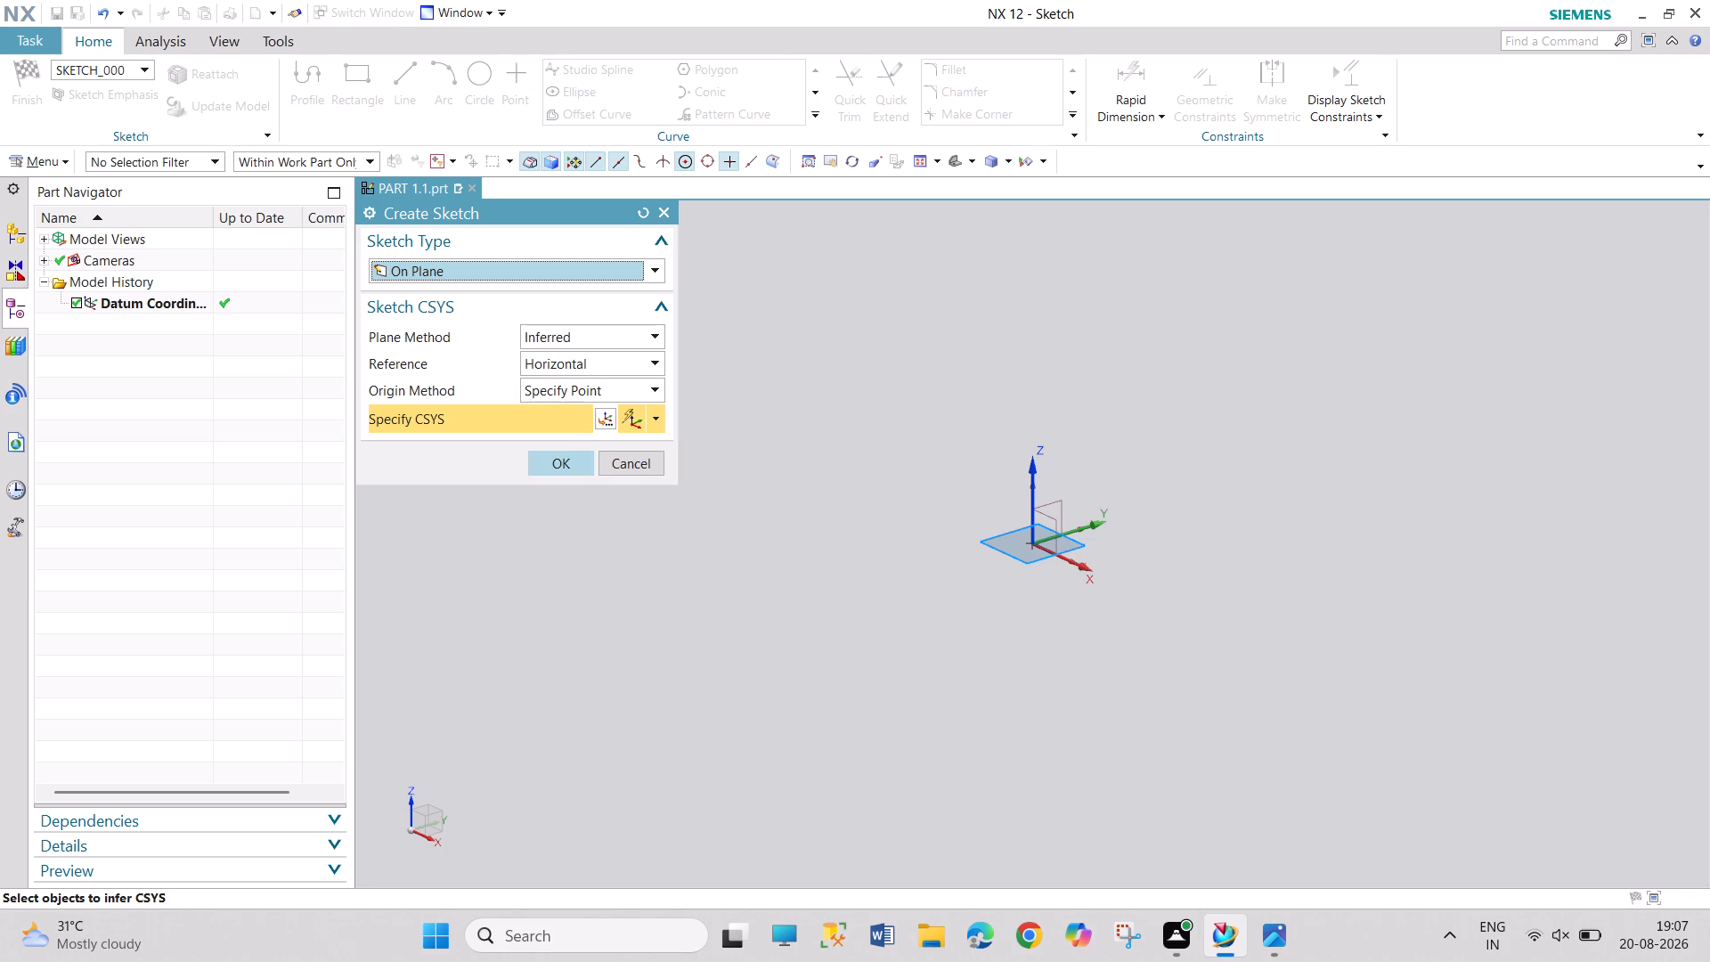
pyautogui.click(566, 469)
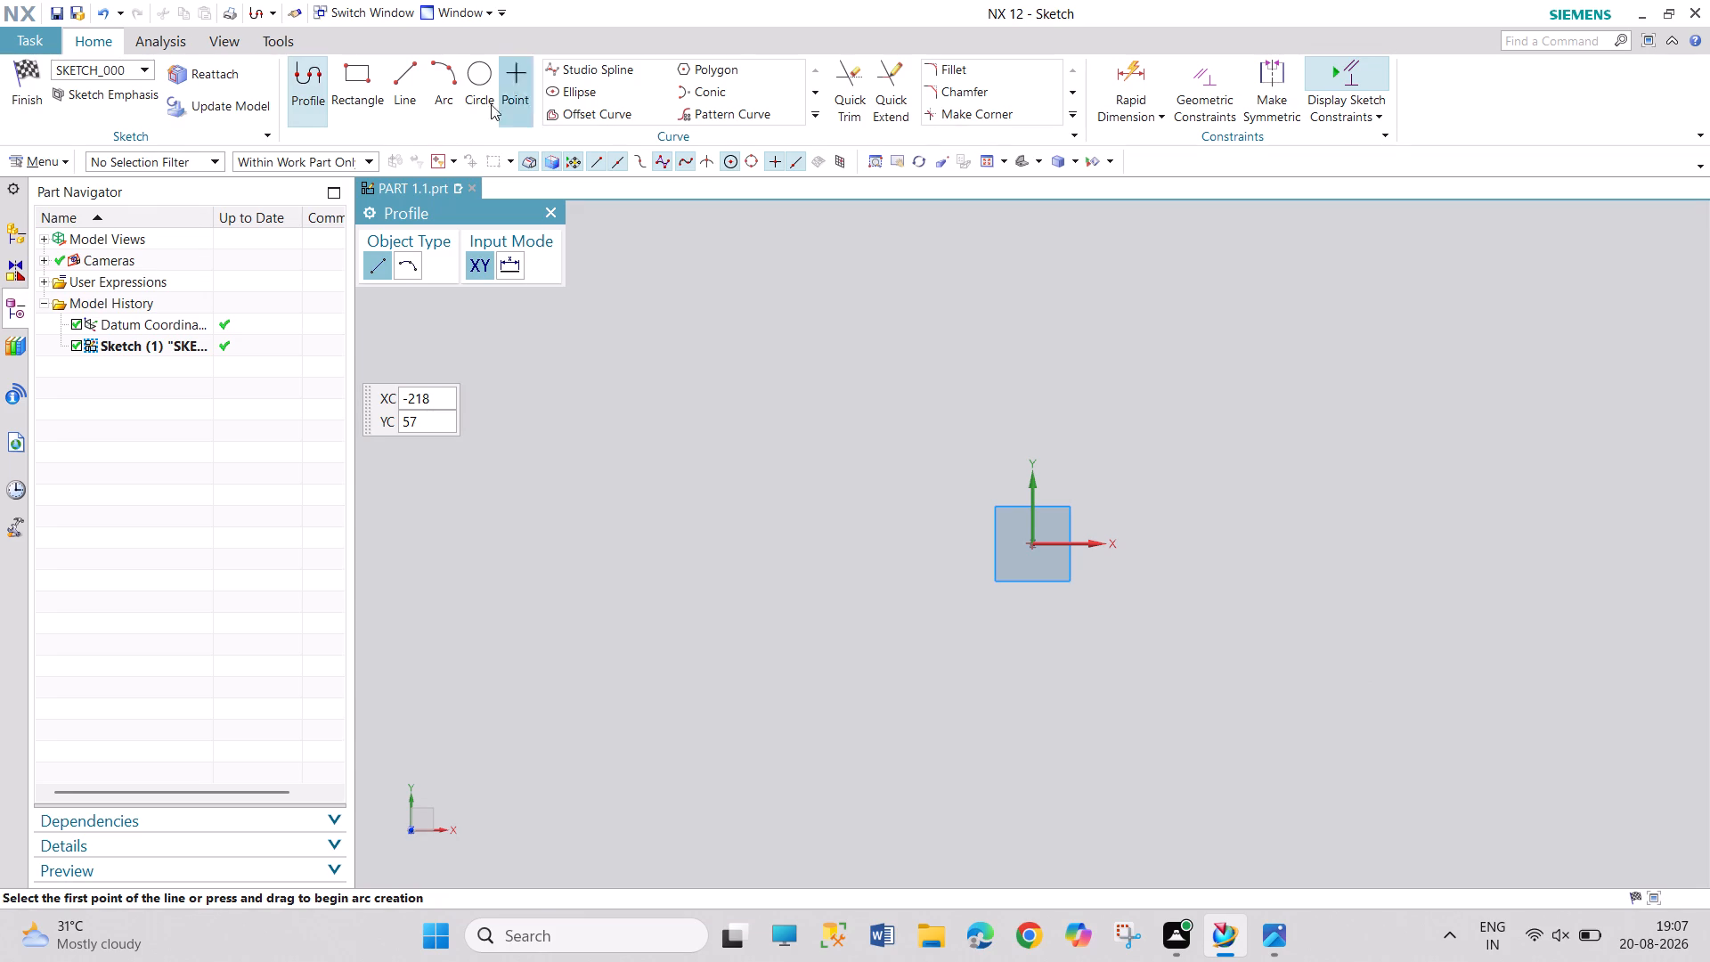
# Draw two concentric circles with diameters of 100 mm and 120 mm at the sketch origin, and finish the sketch.
pyautogui.click(478, 95)
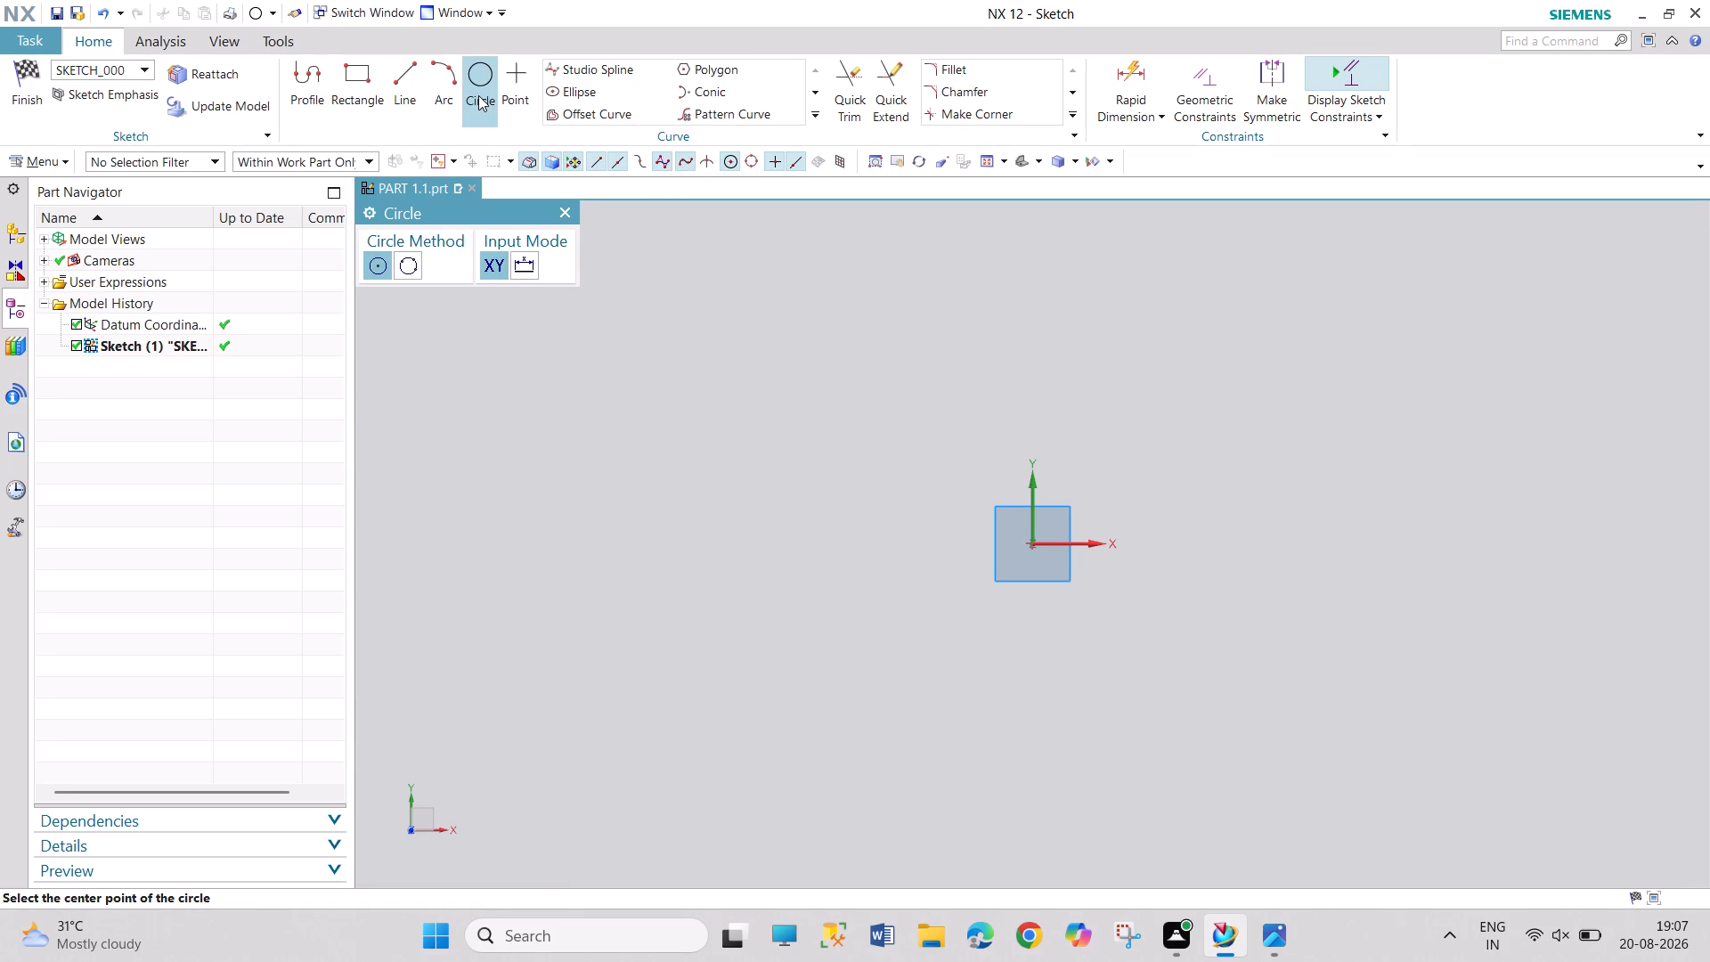
pyautogui.click(1033, 542)
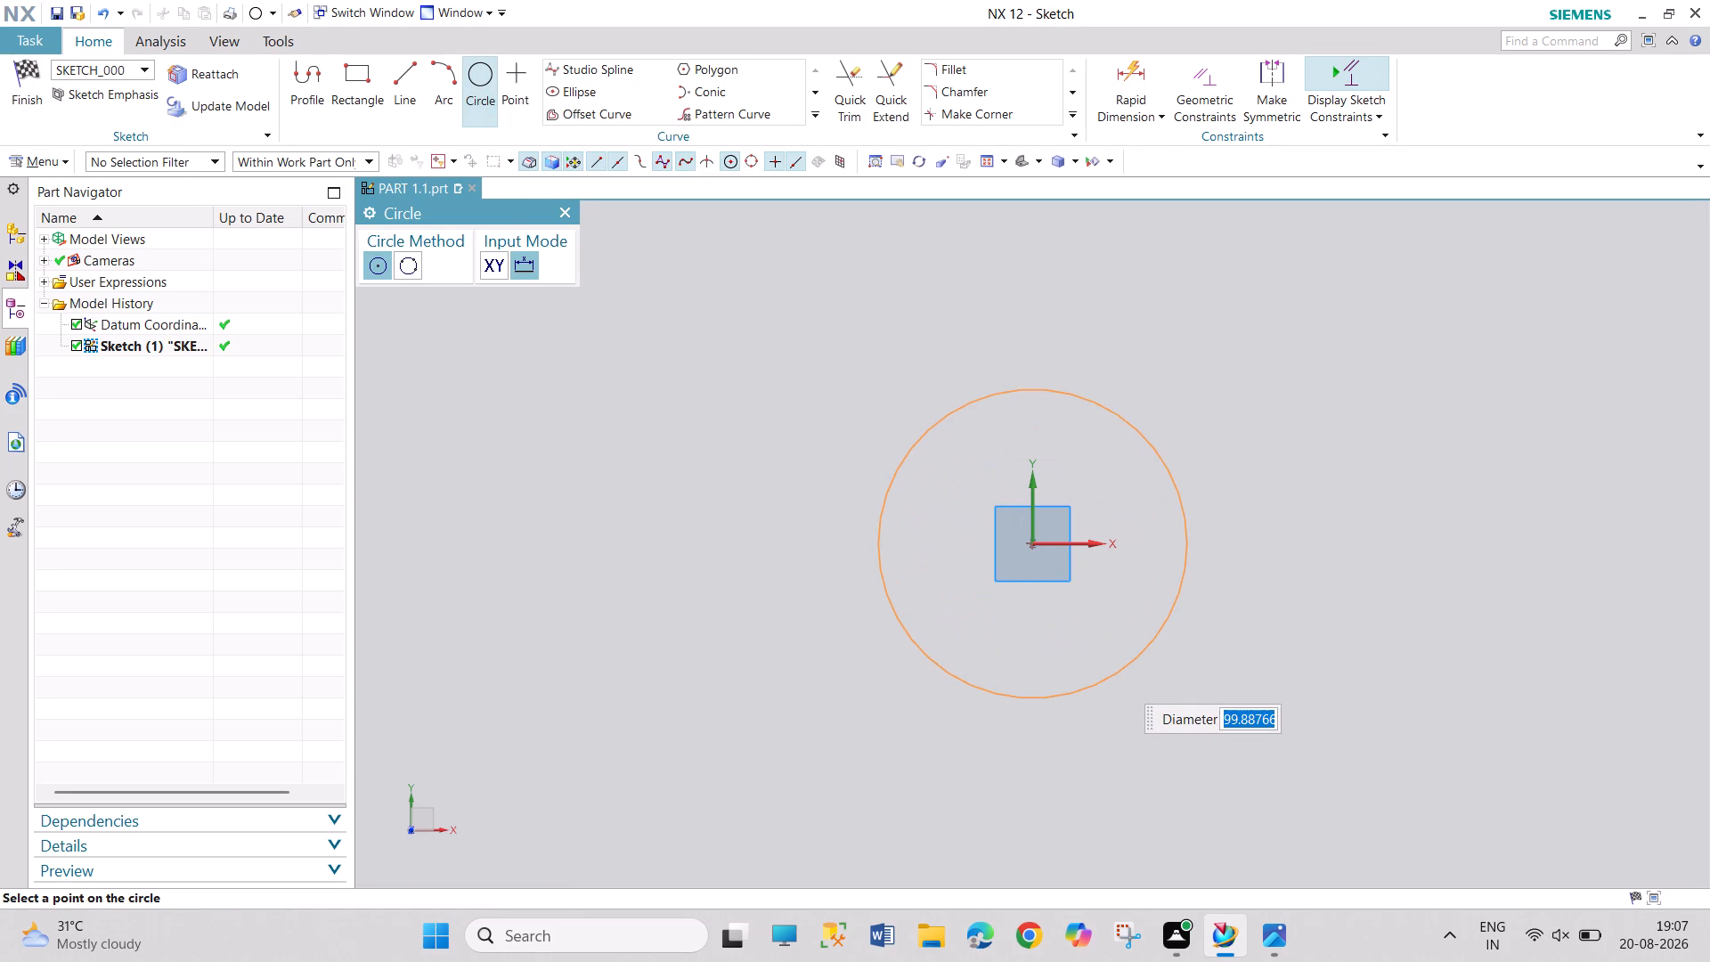
pyautogui.write('100')
pyautogui.press('Return')
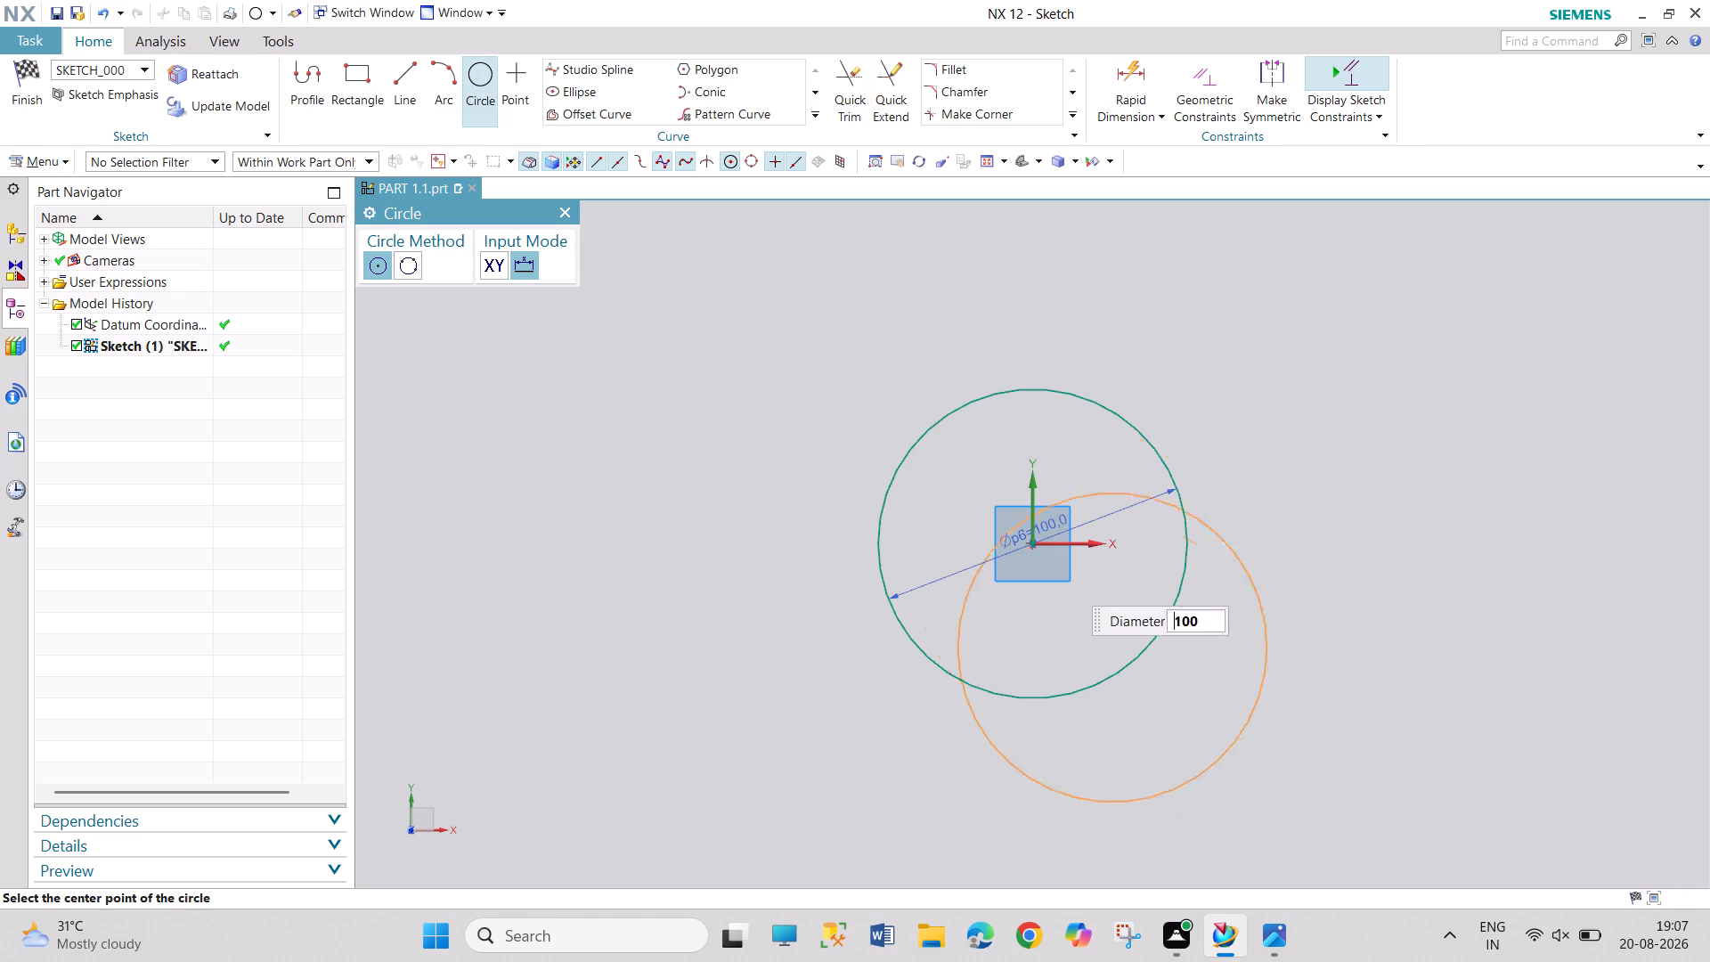
pyautogui.write('120')
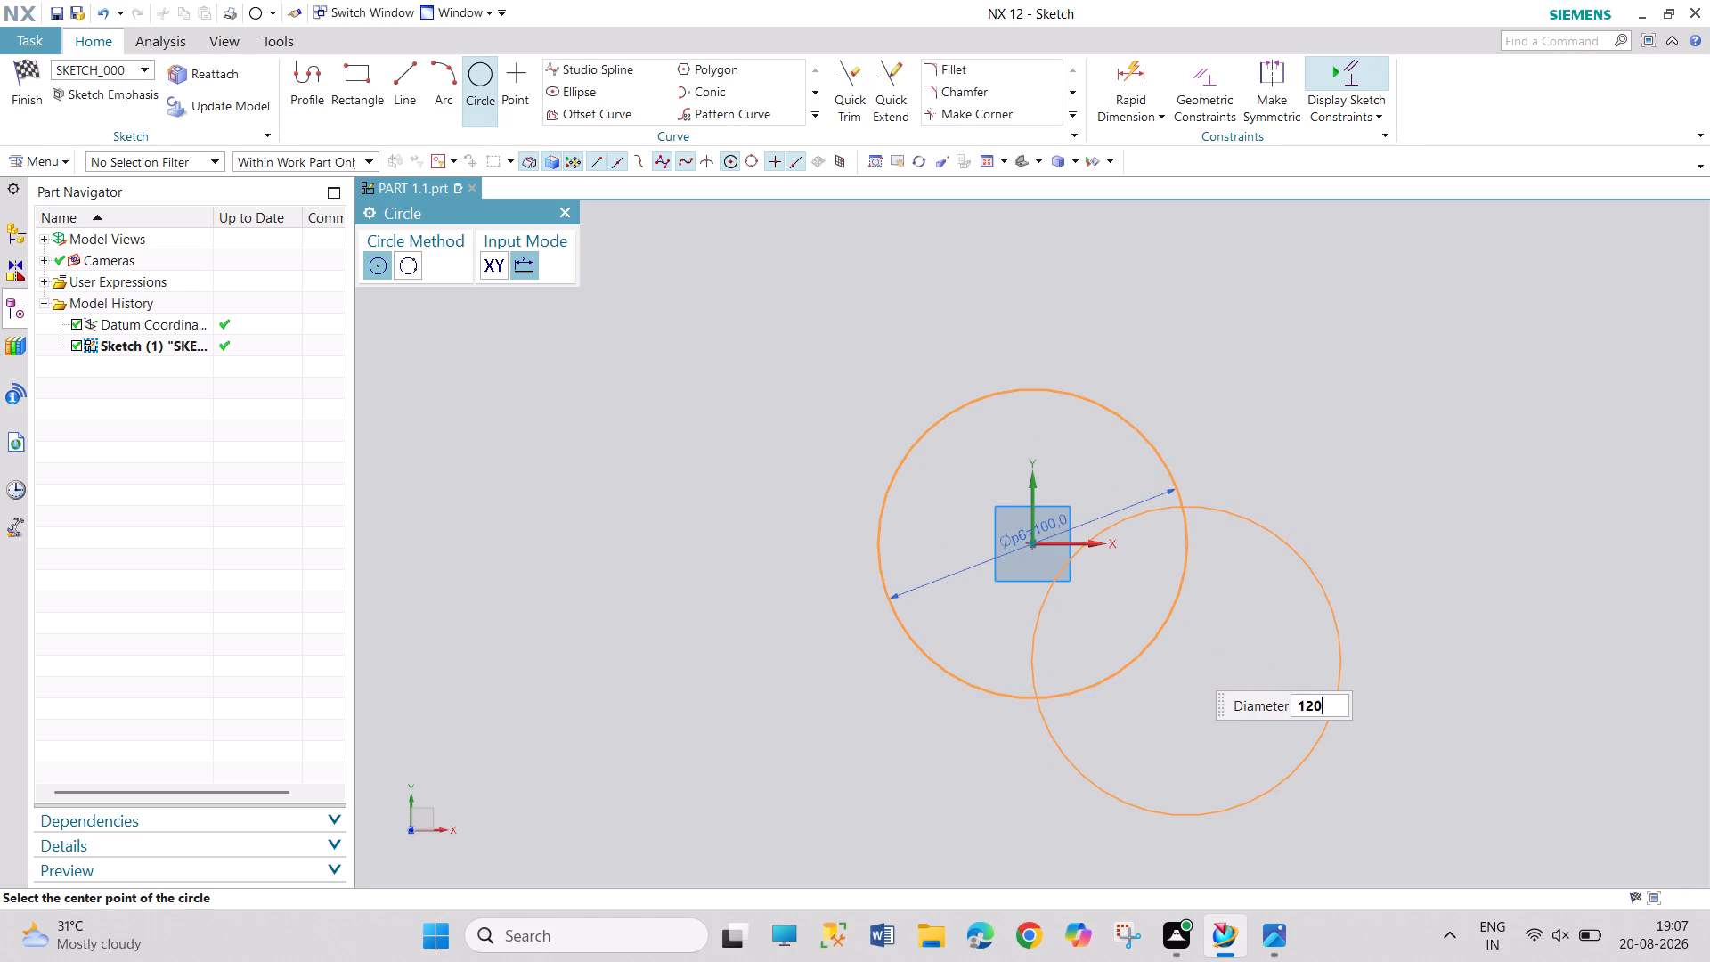
pyautogui.press('Return')
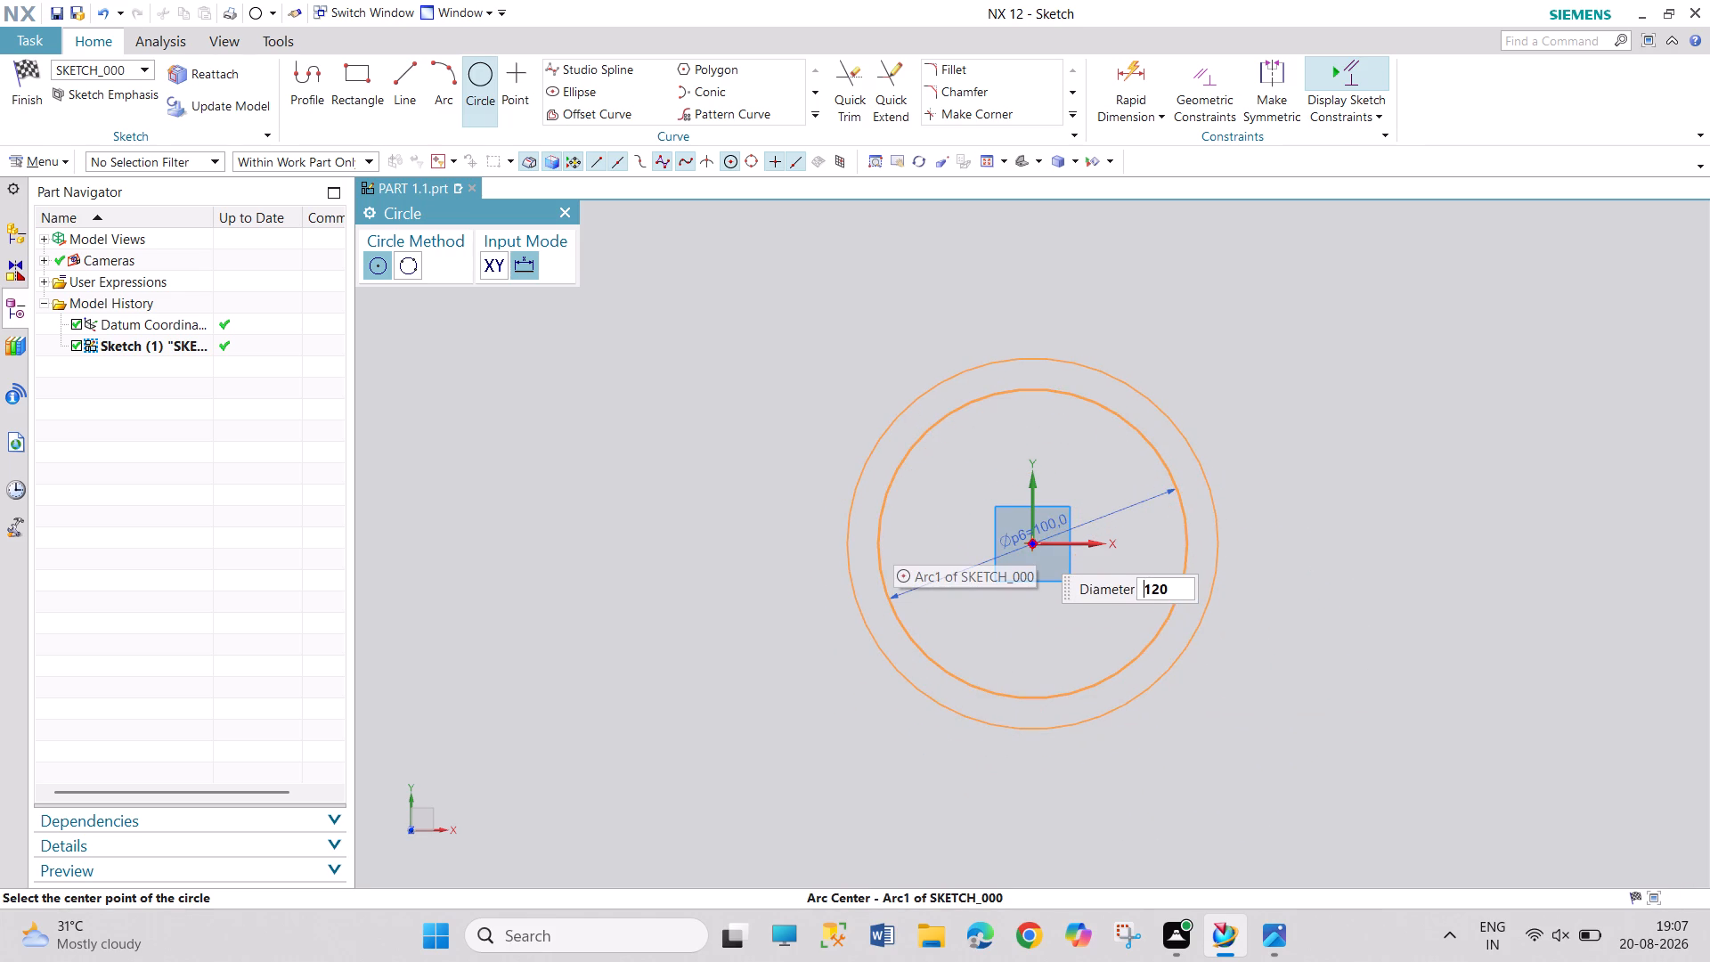
pyautogui.click(1031, 543)
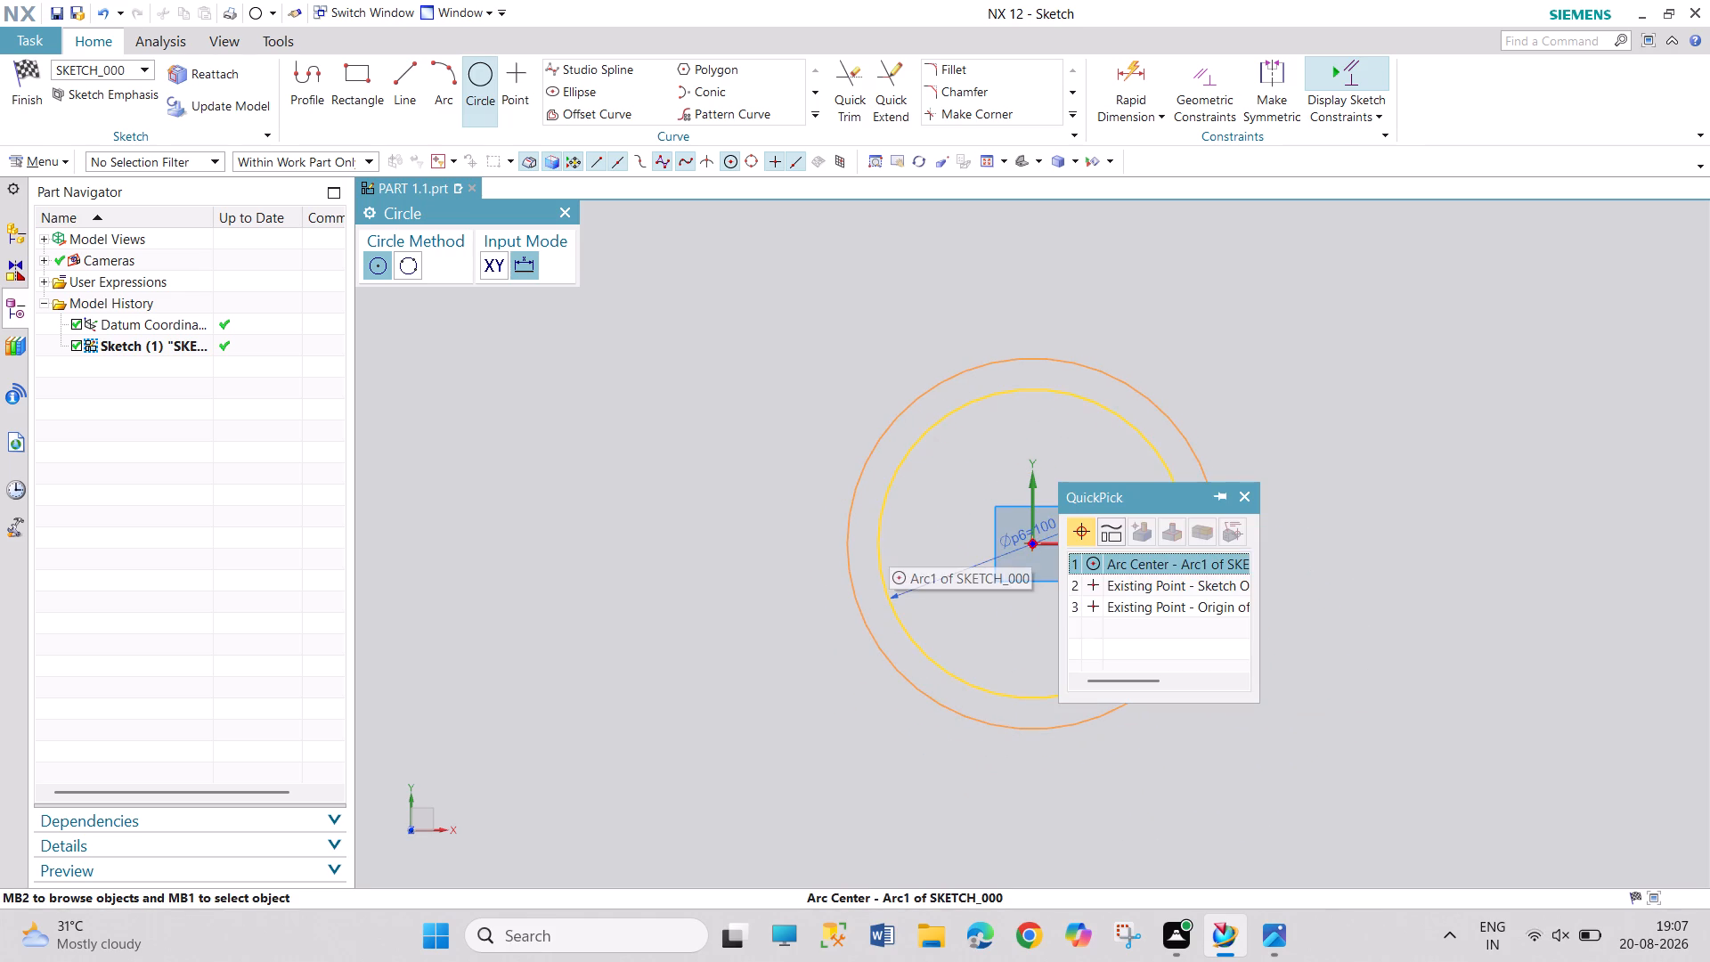
pyautogui.click(1183, 560)
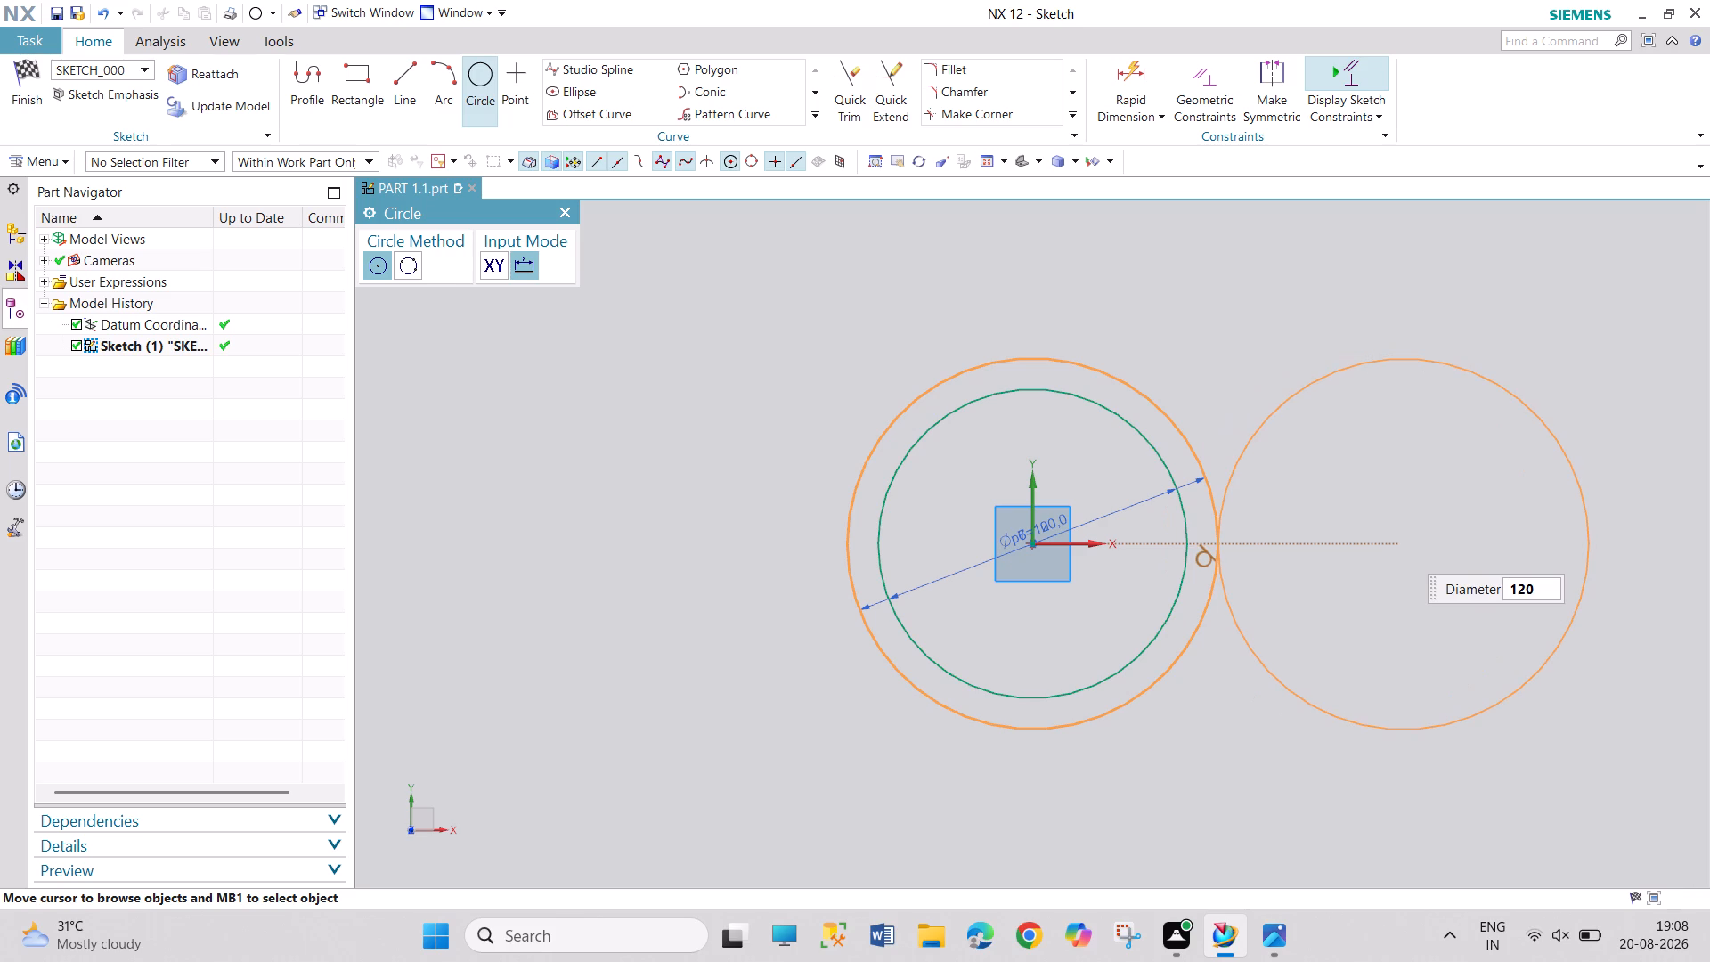
pyautogui.press('Escape')
pyautogui.press('Escape')
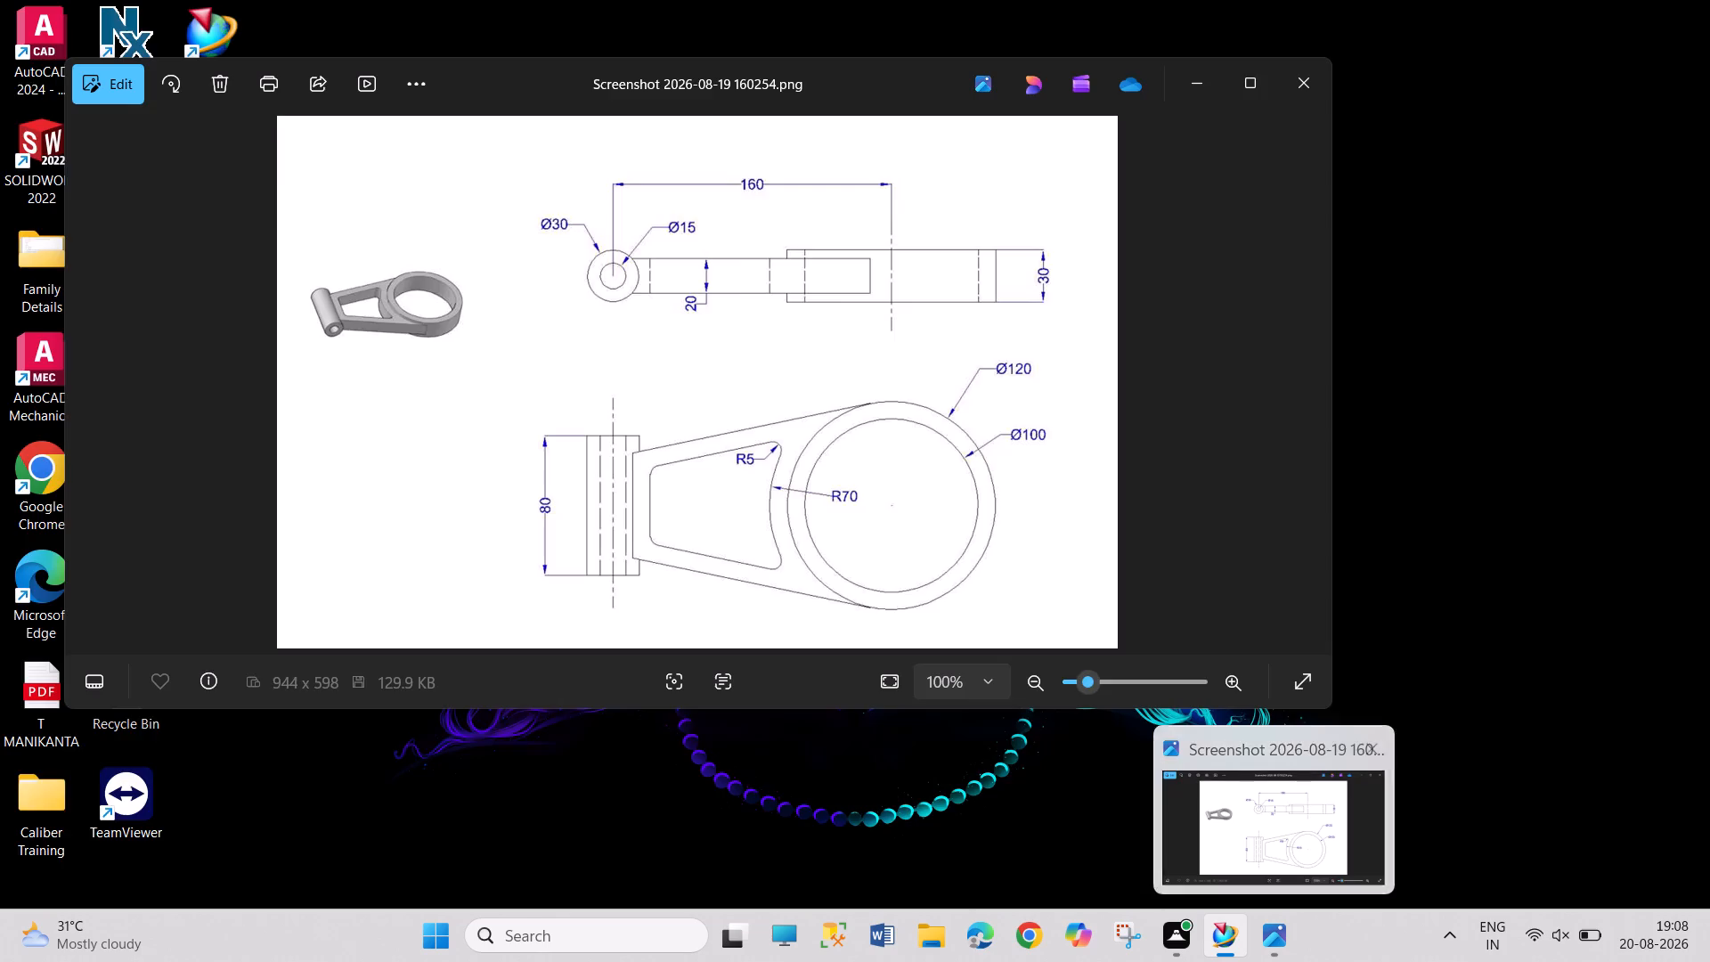
pyautogui.click(30, 81)
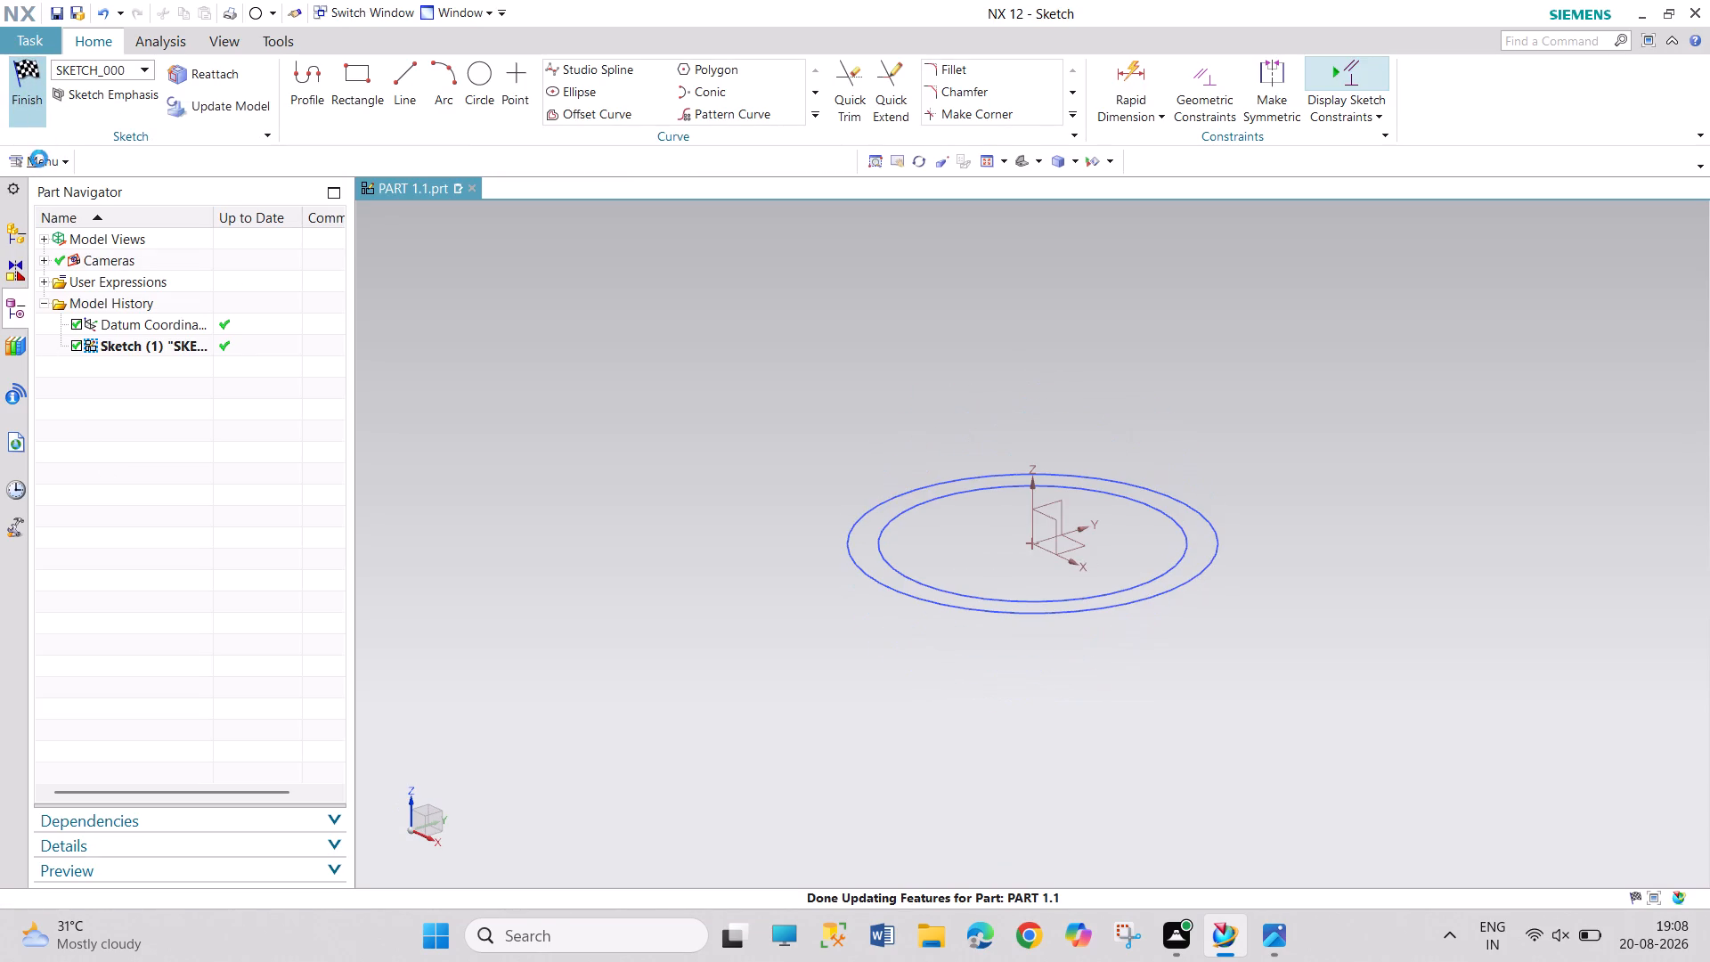
# Extrude the two concentric ring circles with a symmetric value of 15 mm.
pyautogui.click(253, 71)
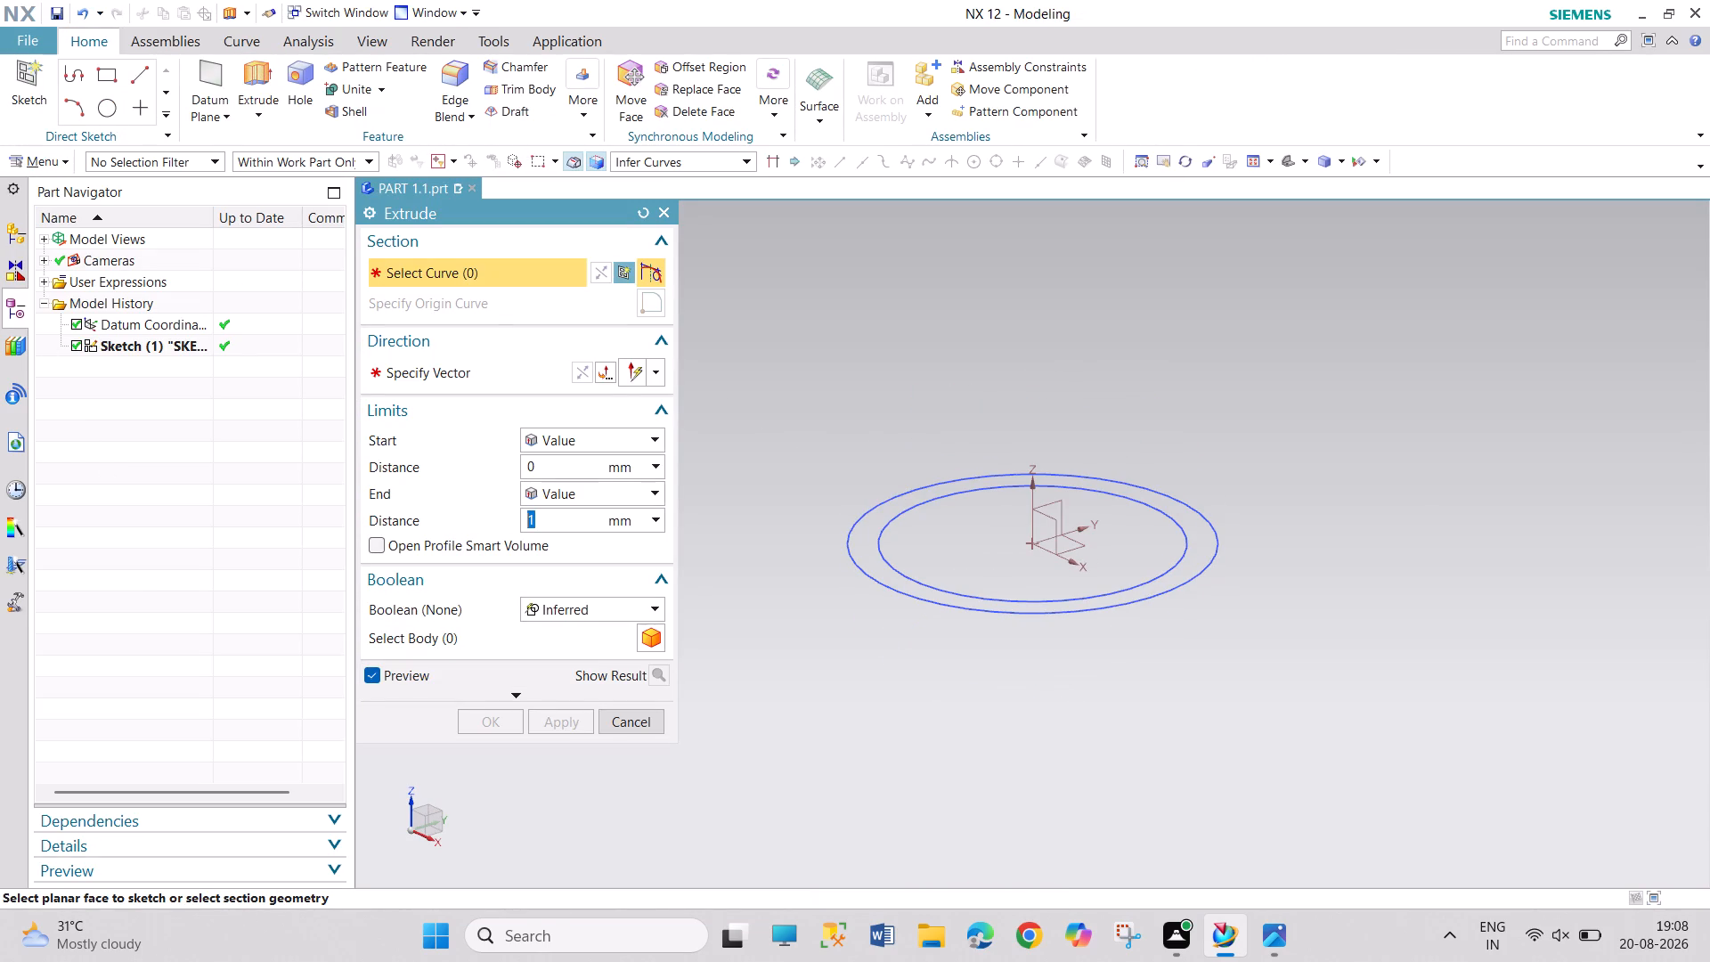
pyautogui.click(920, 598)
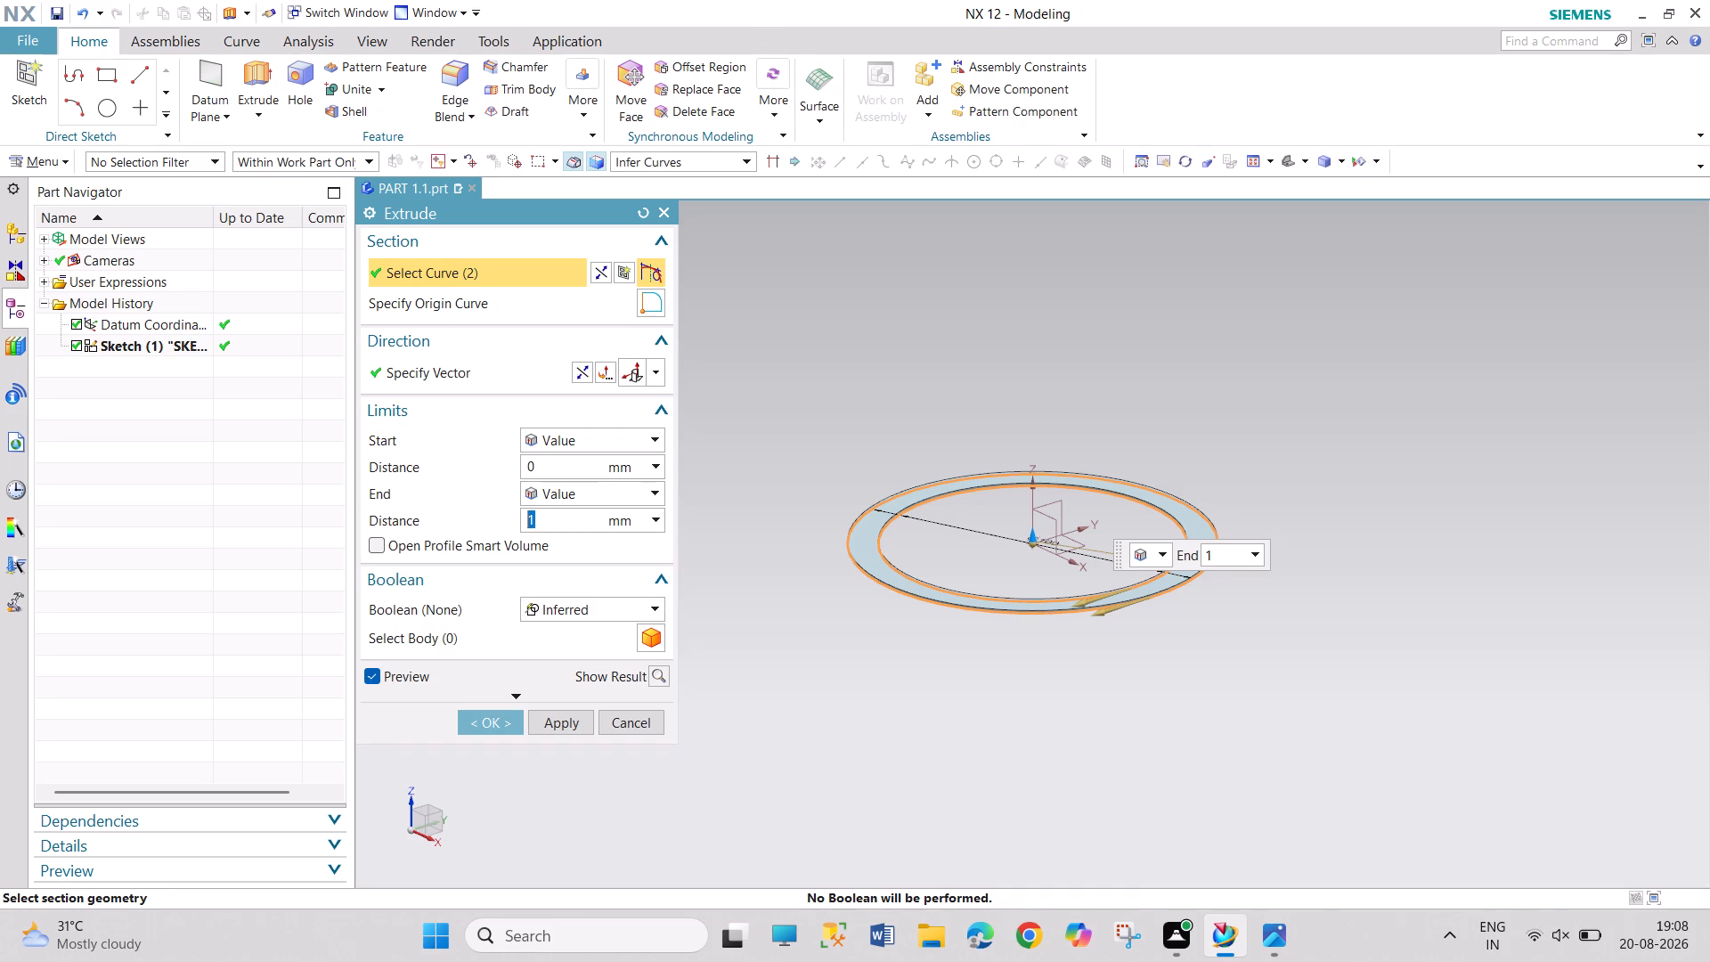
pyautogui.write('15')
pyautogui.click(617, 447)
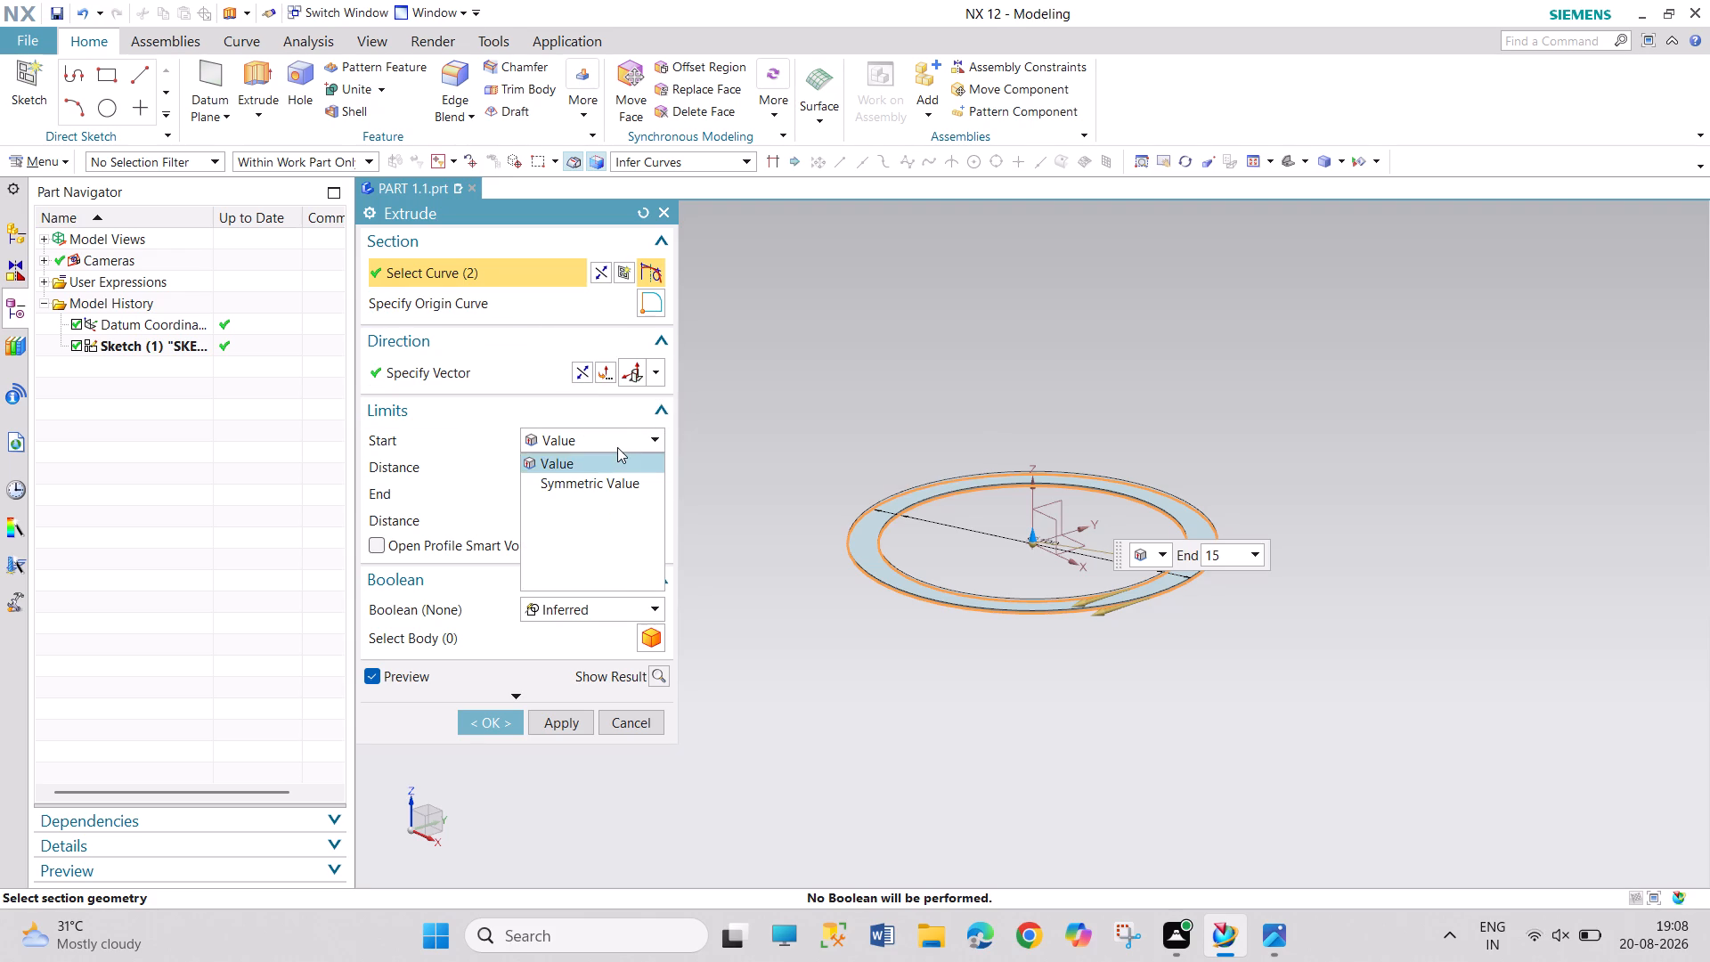
pyautogui.click(620, 488)
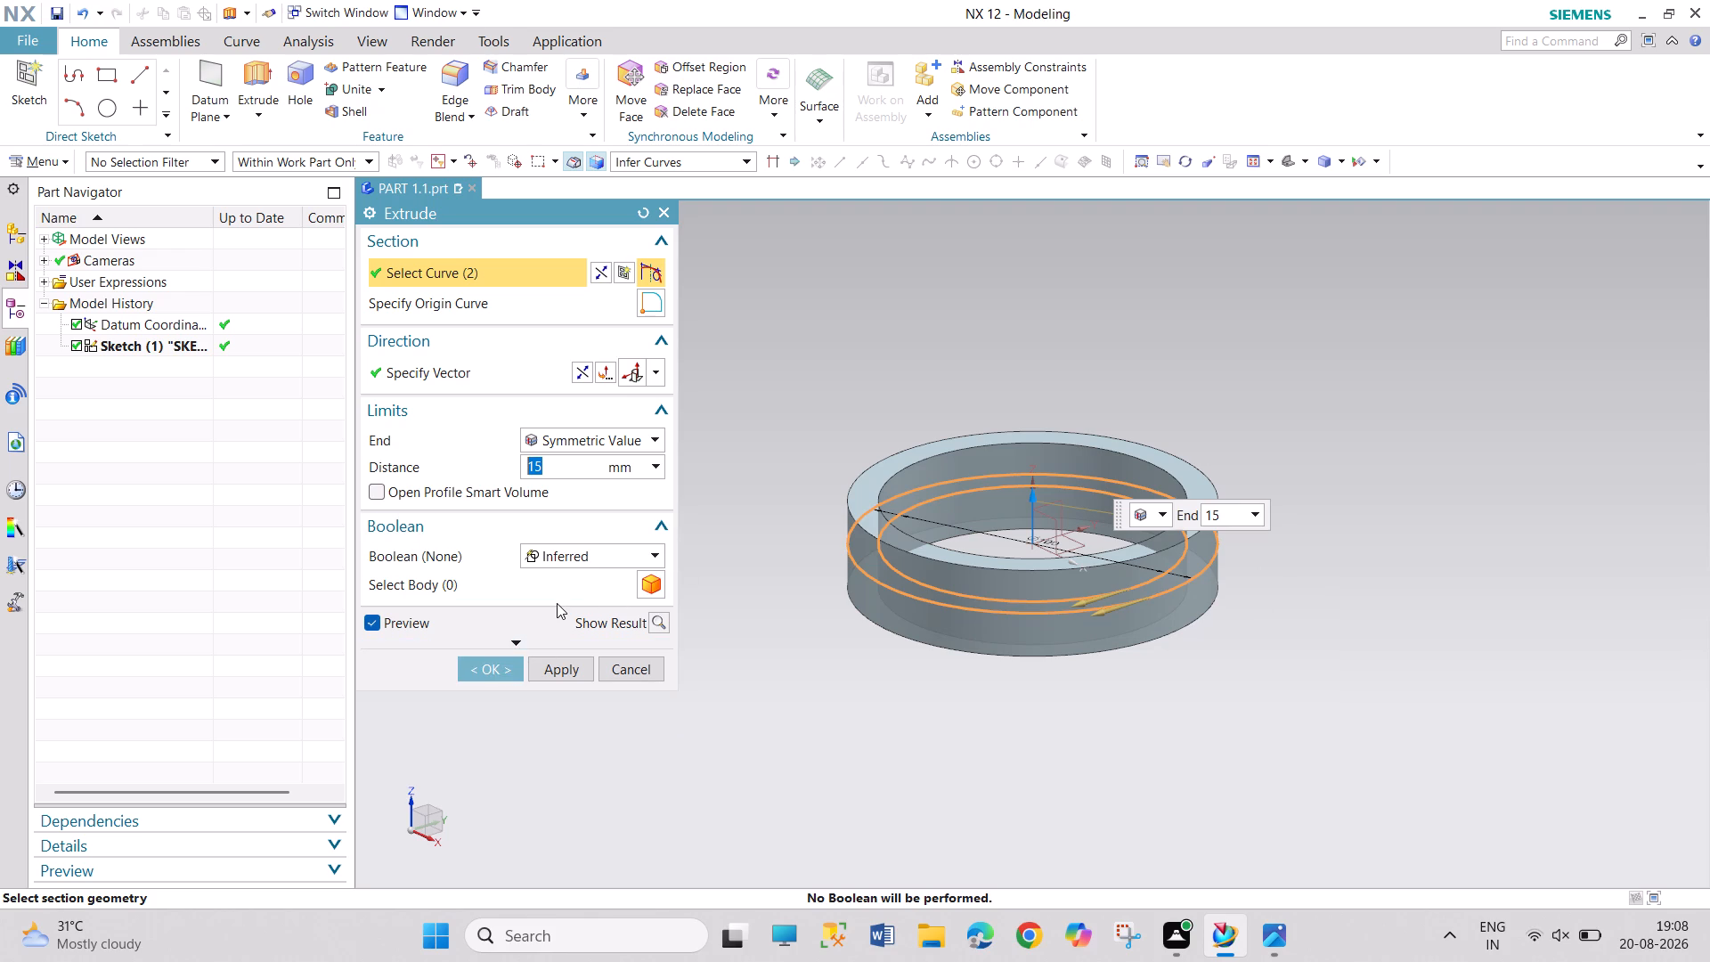
pyautogui.click(496, 674)
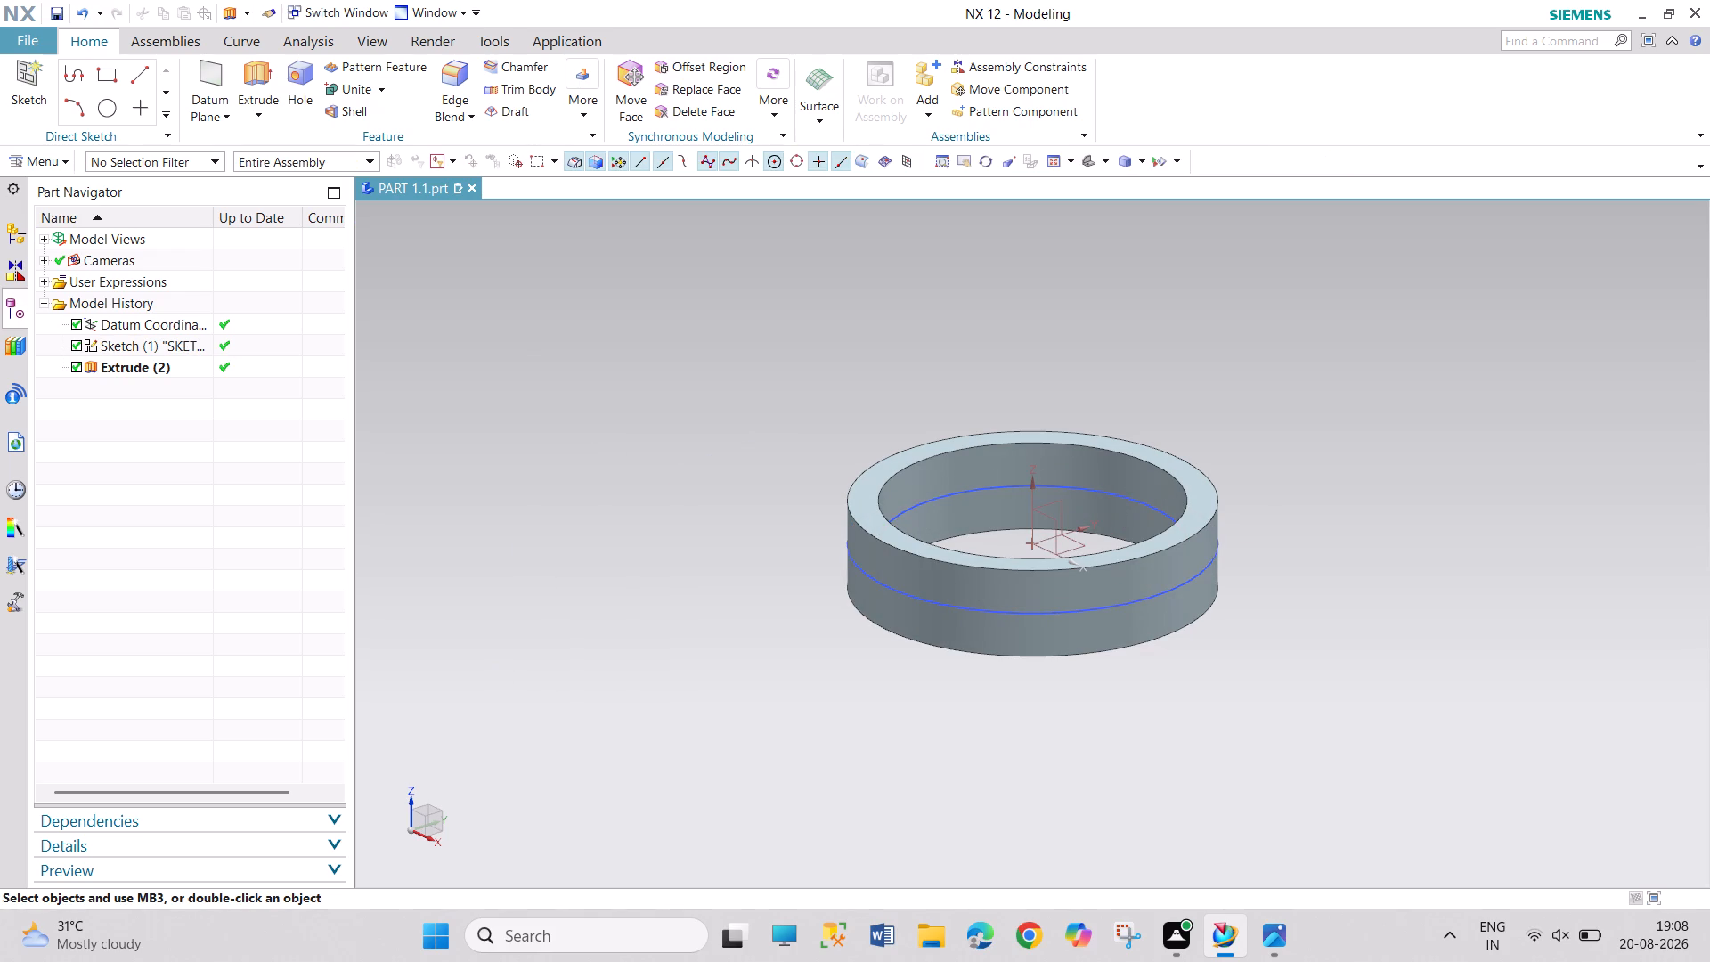
# Create a sketch in the task environment on the XZ plane of the datum coordinate system.
pyautogui.scroll(2, 593, 660)
pyautogui.scroll(-2, 699, 641)
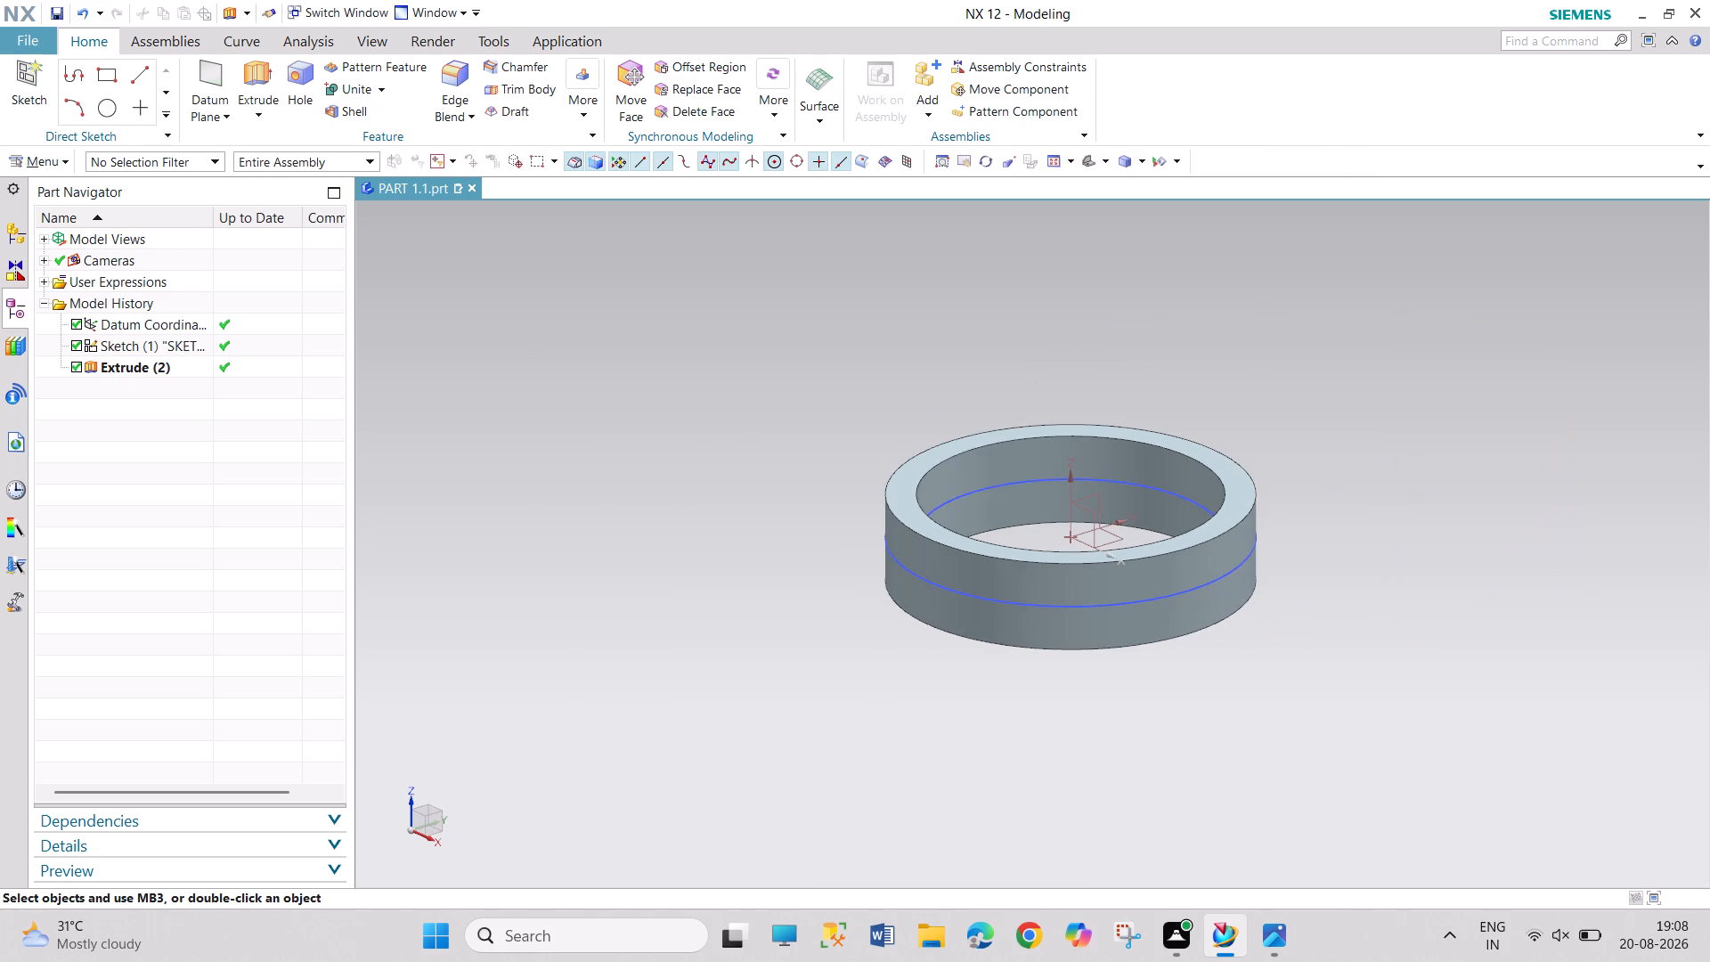
pyautogui.scroll(1, 386, 459)
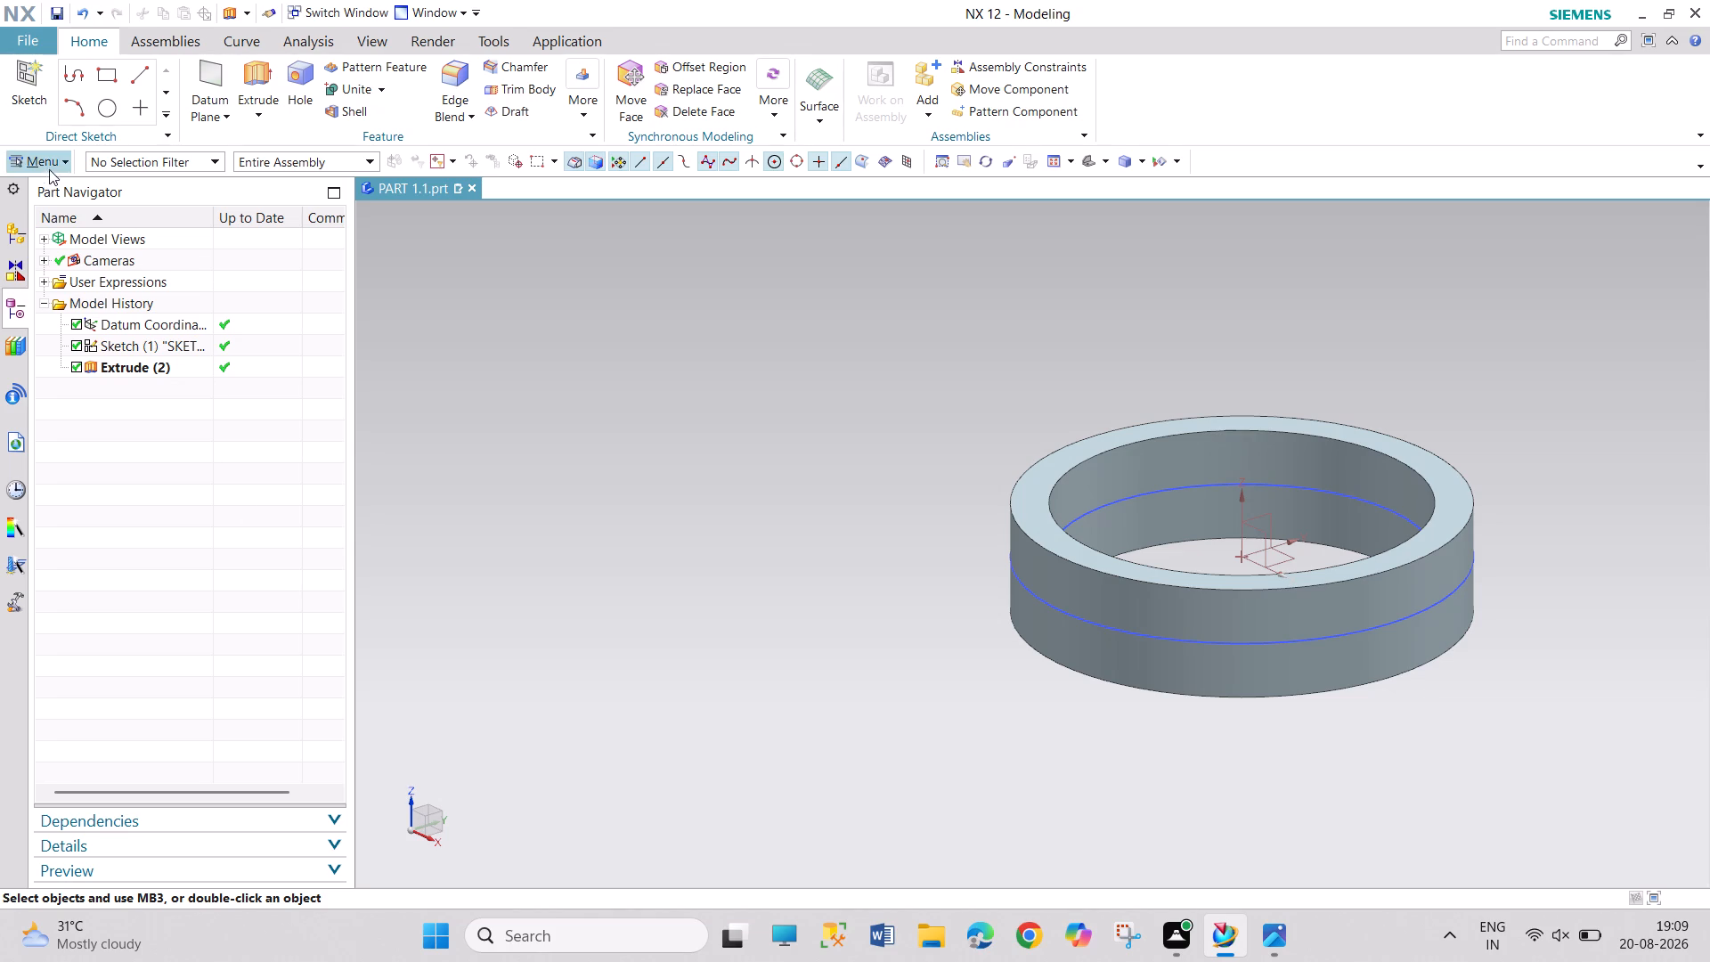
pyautogui.click(12, 108)
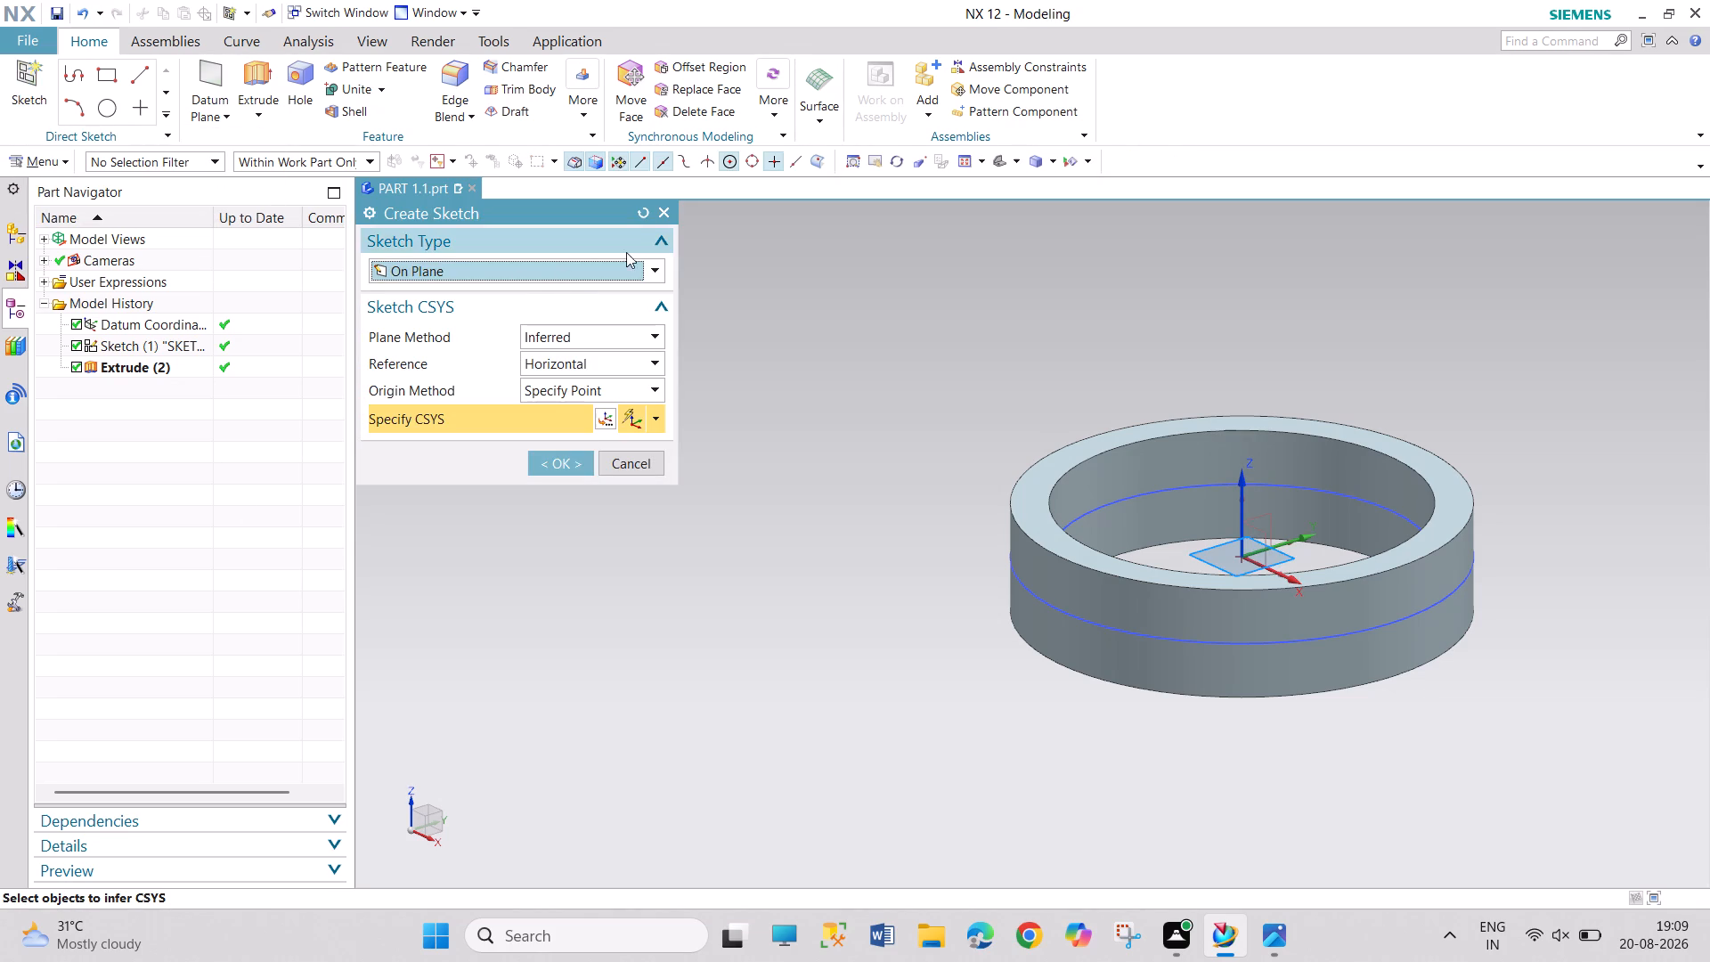
pyautogui.click(664, 213)
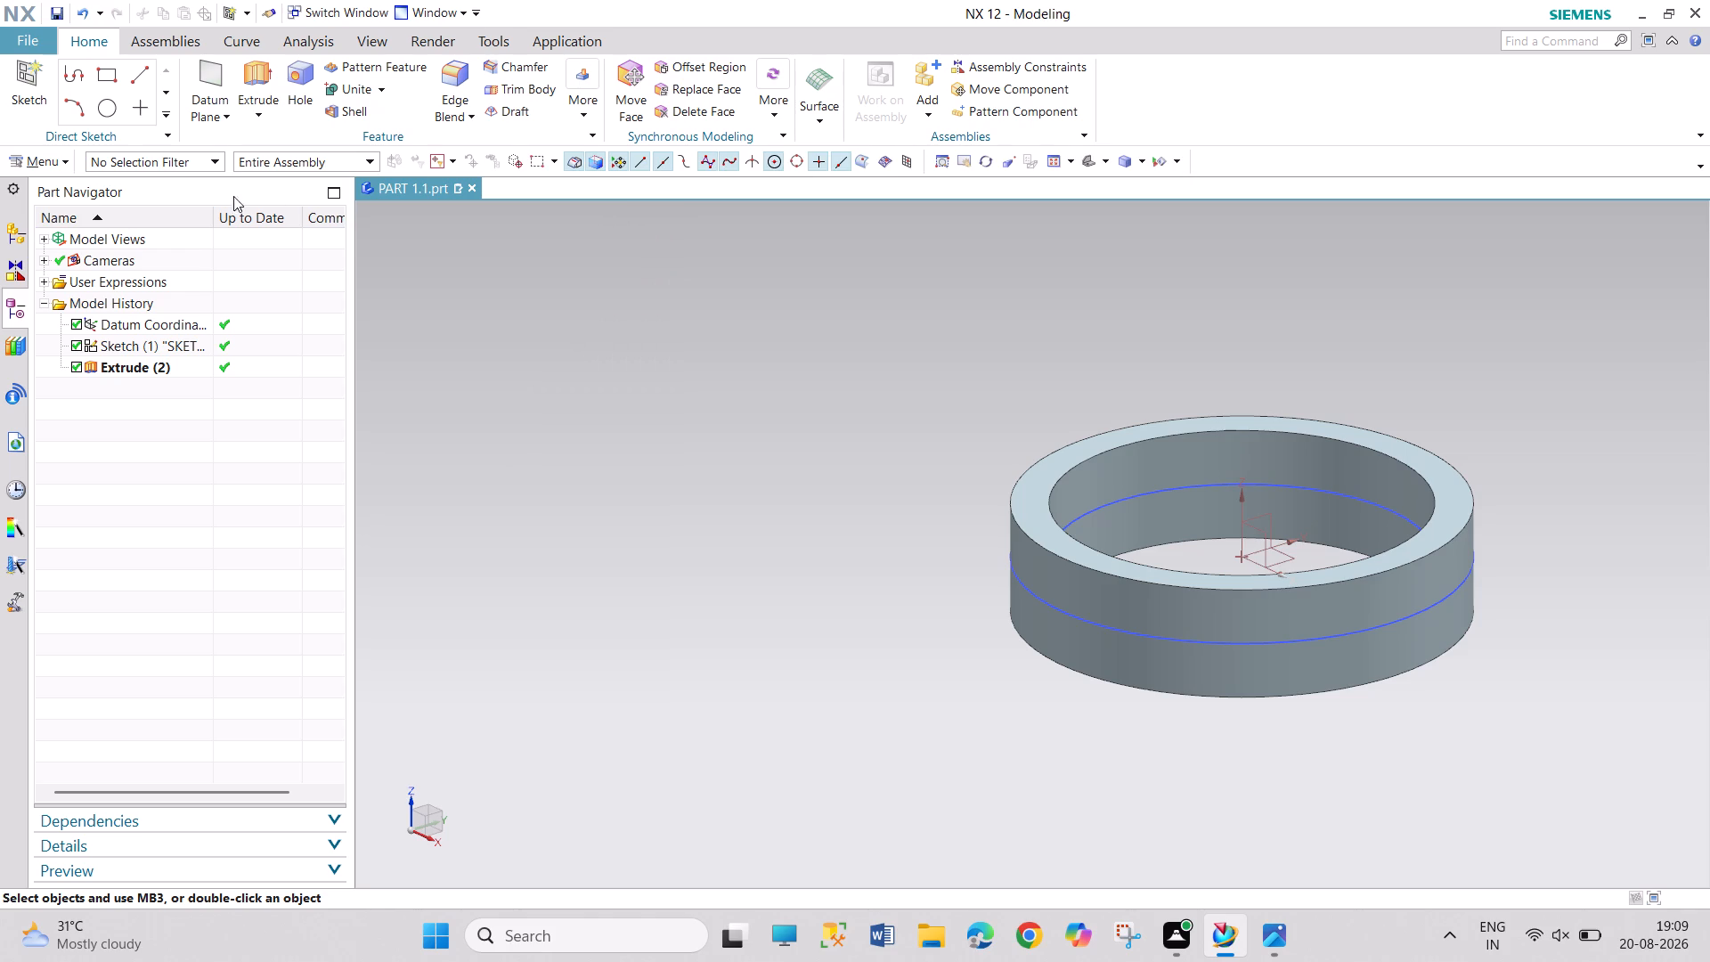
pyautogui.click(58, 155)
pyautogui.click(97, 244)
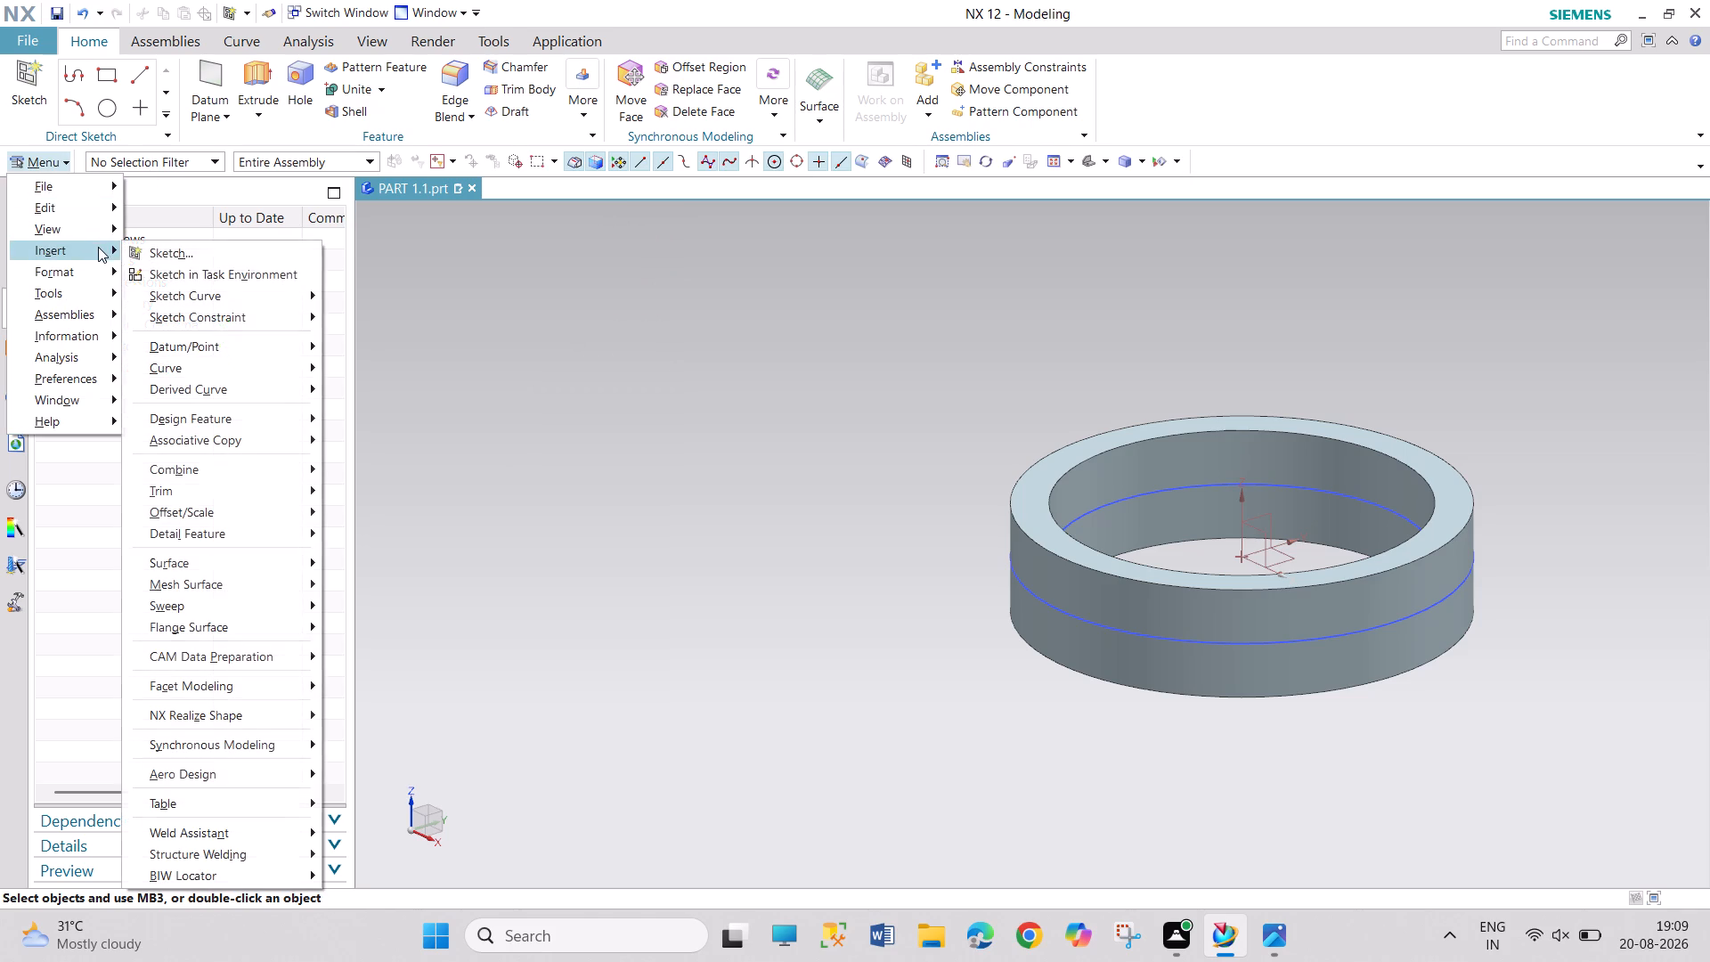
pyautogui.click(152, 272)
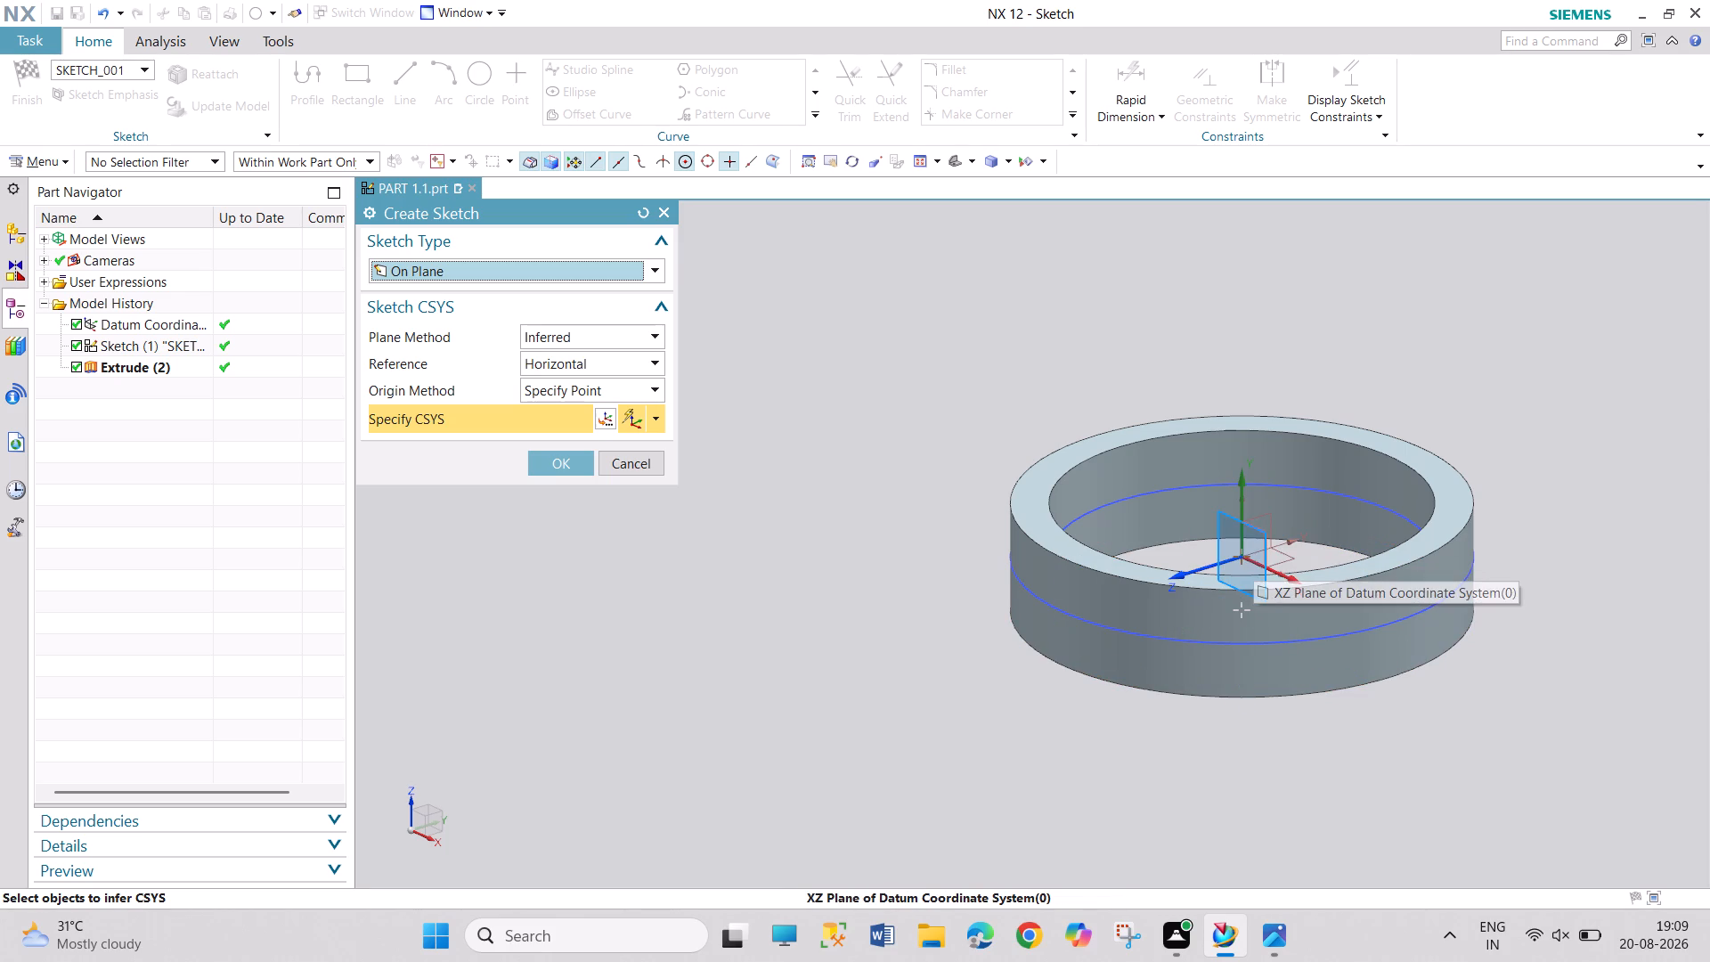
pyautogui.click(1253, 558)
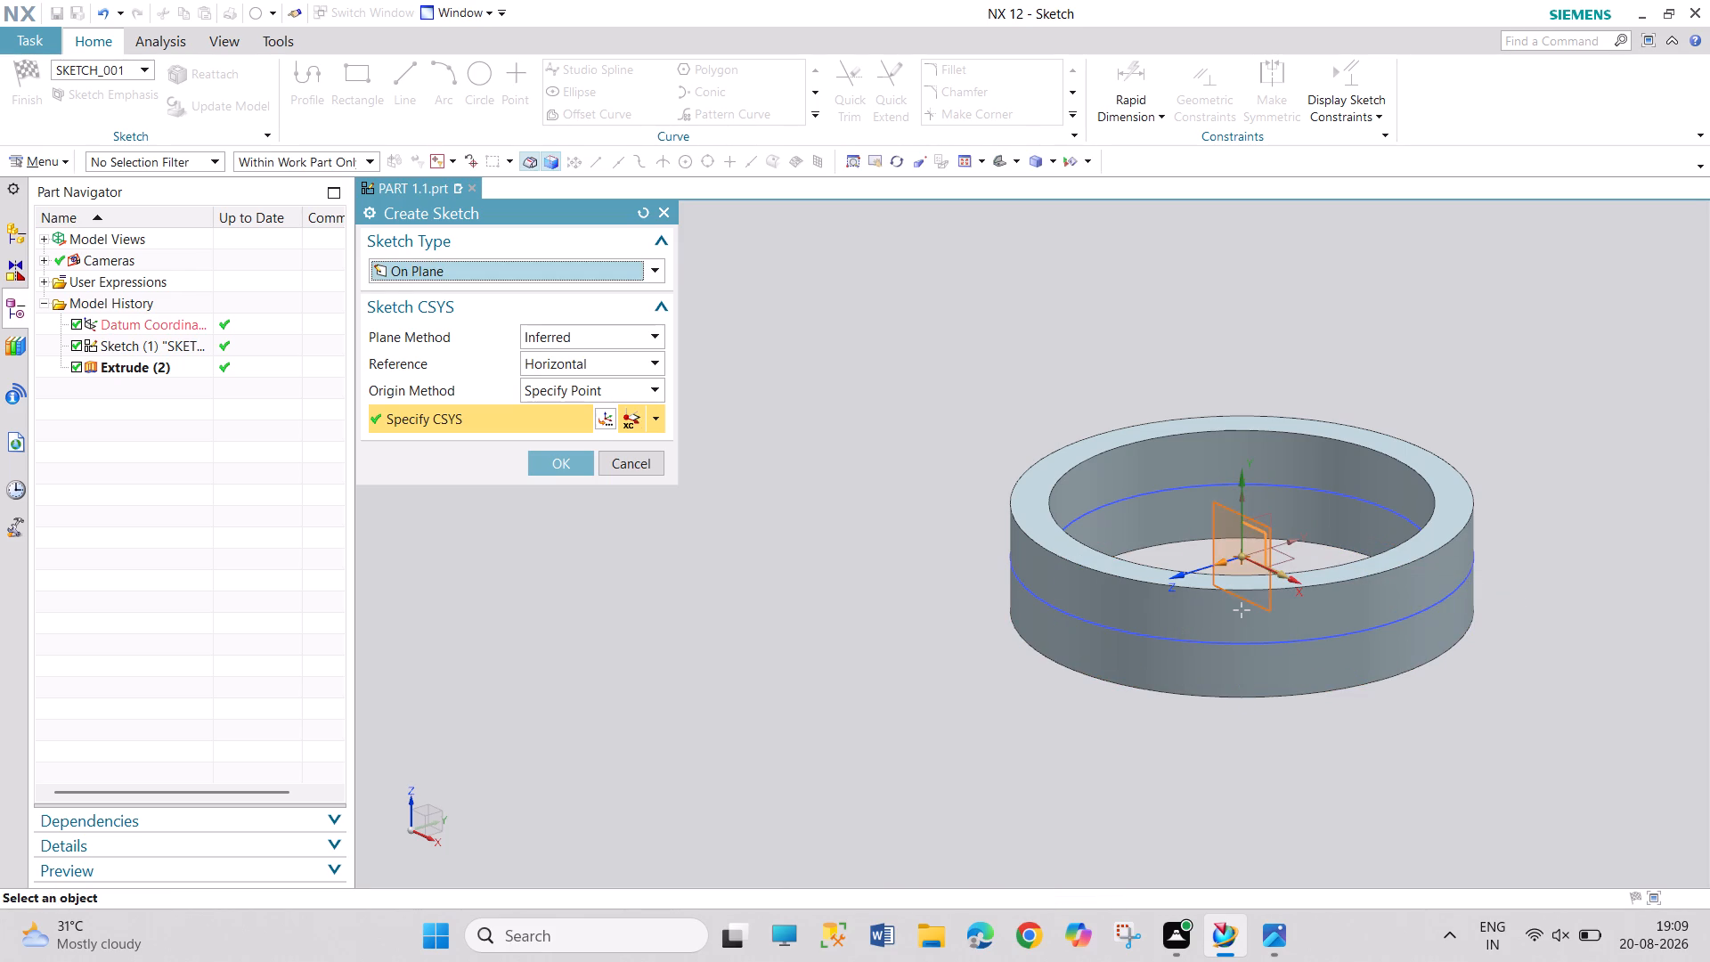
pyautogui.click(556, 471)
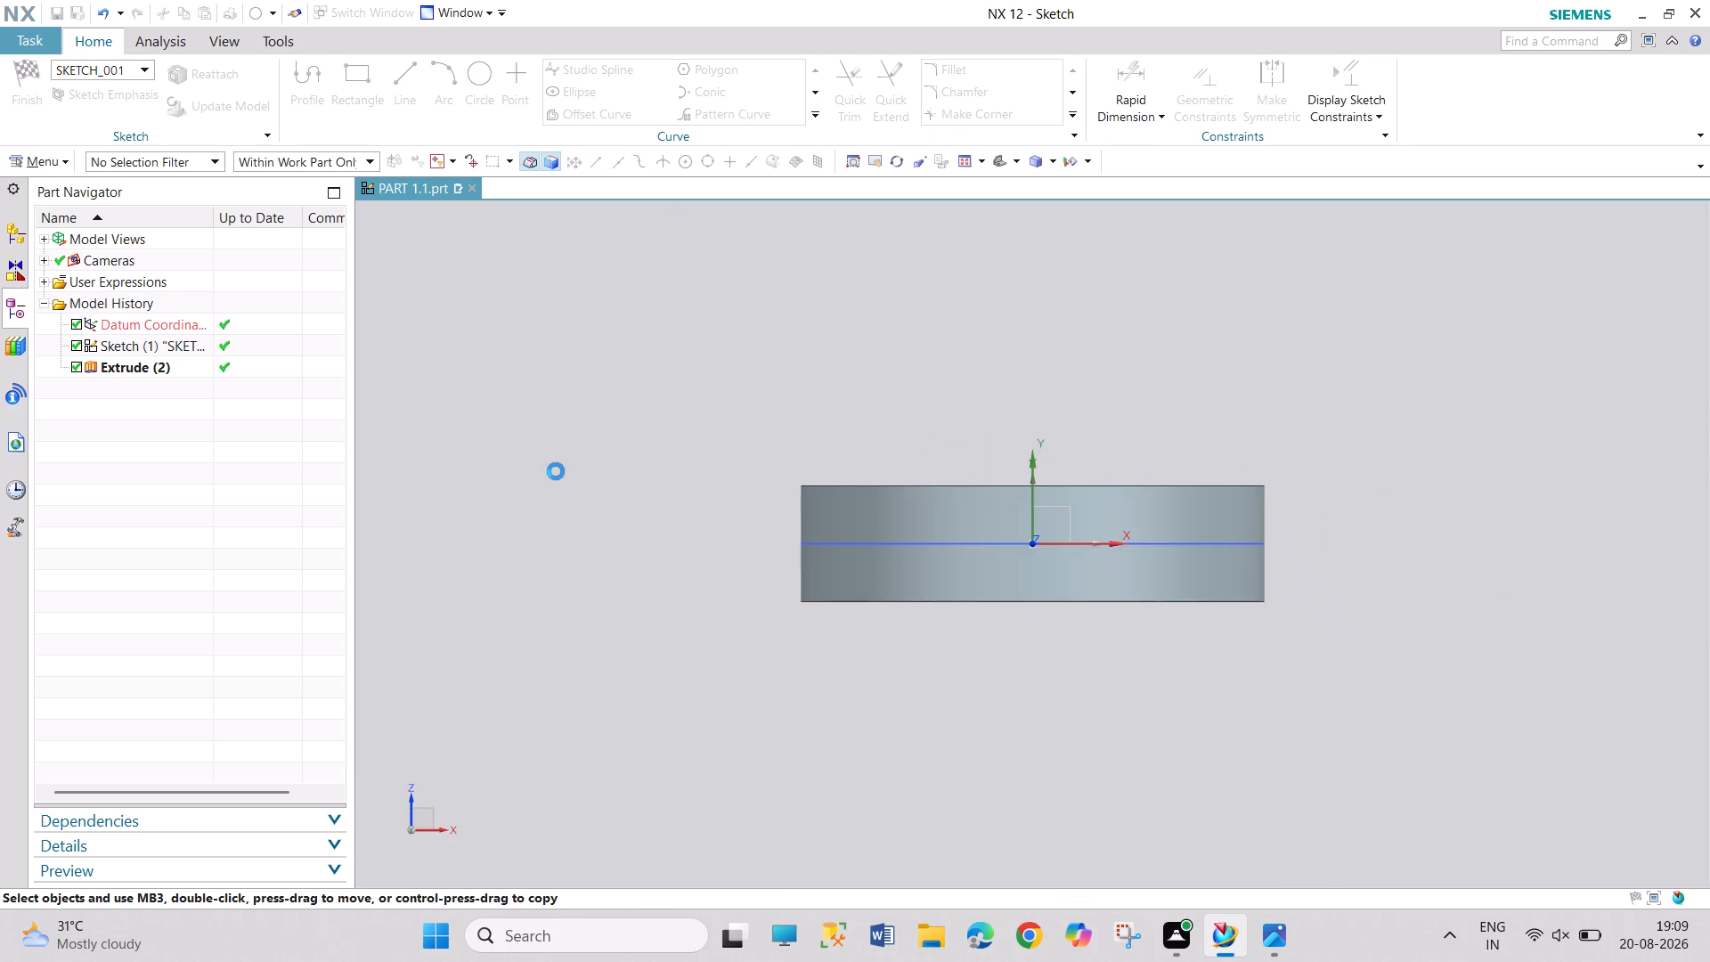
# Draw concentric circles with diameters of 30 mm and 15 mm on the negative X axis, about 214 mm from the sketch origin.
pyautogui.scroll(1, 473, 529)
pyautogui.scroll(-2, 460, 528)
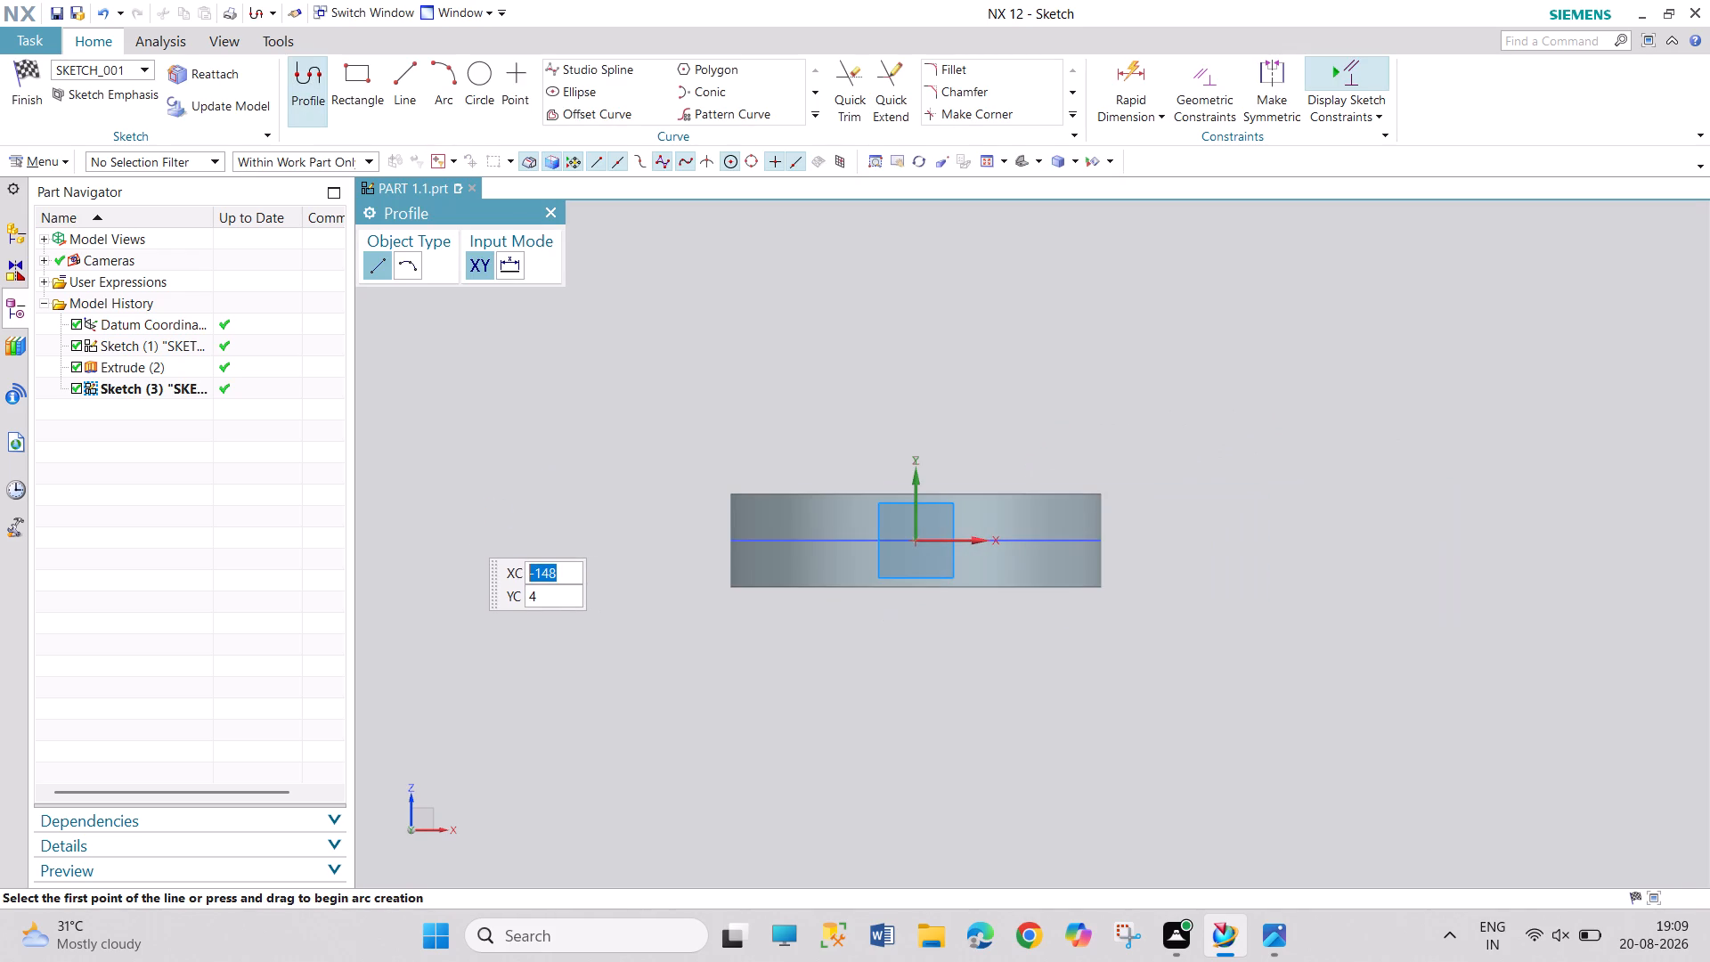
pyautogui.moveTo(460, 528); pyautogui.dragTo(504, 533, button='middle')
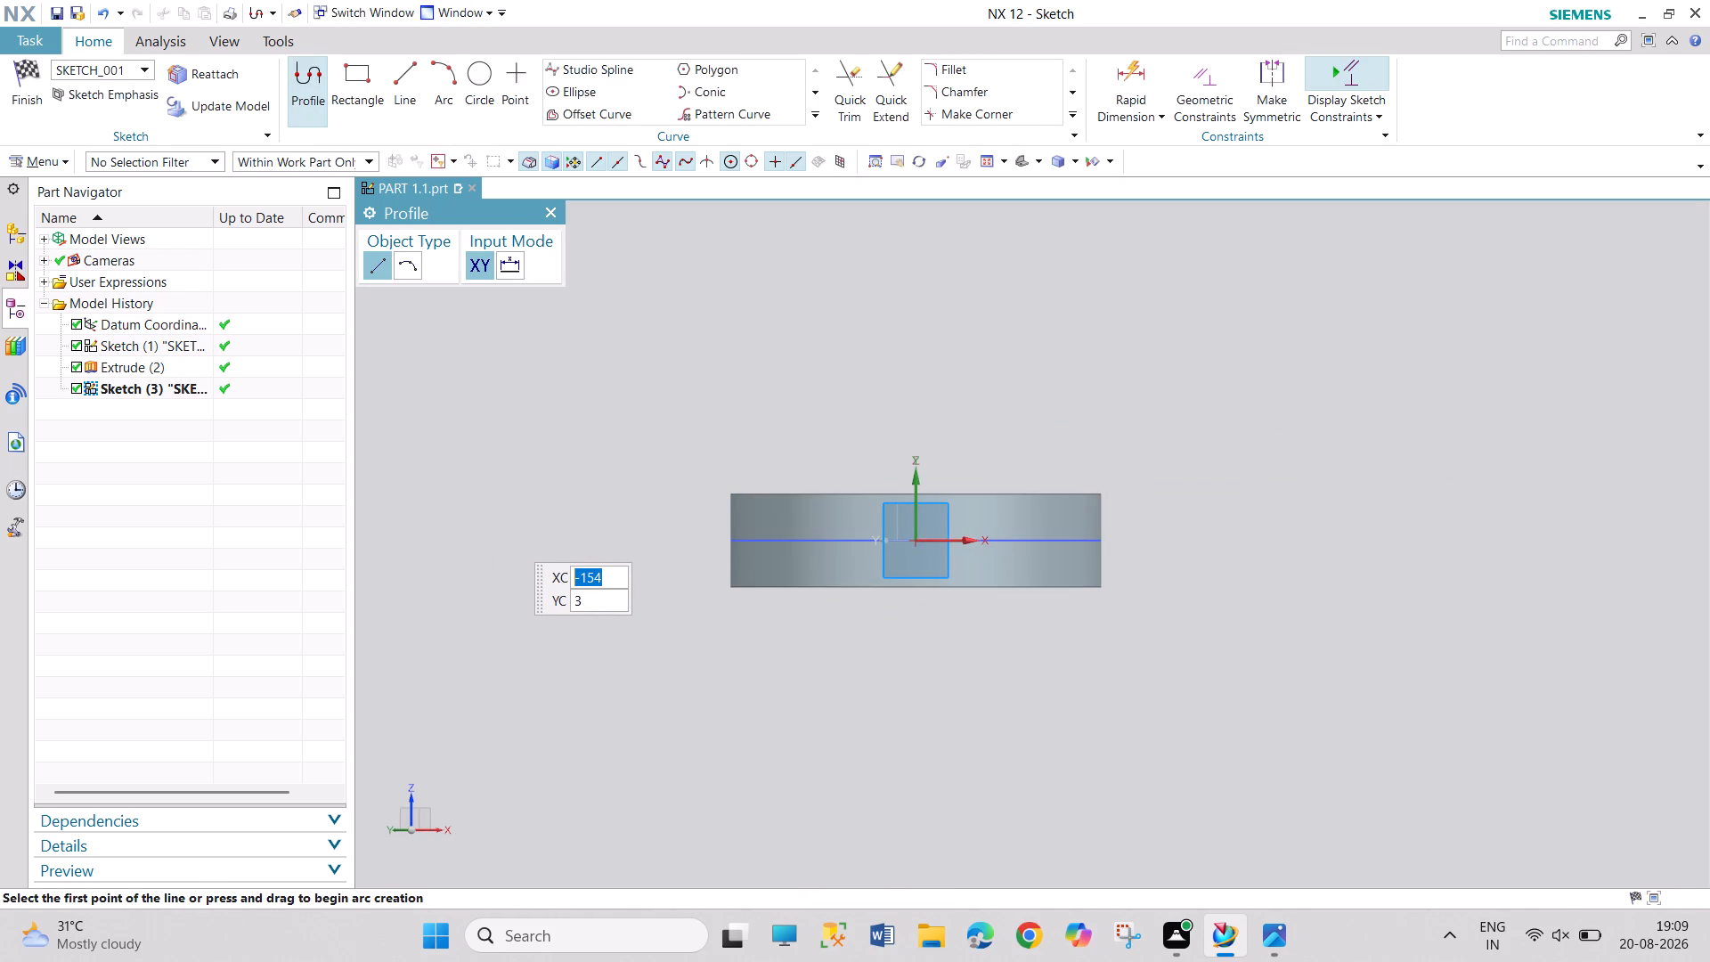
pyautogui.hotkey('shift', 'F9')
pyautogui.hotkey('shift', 'F8')
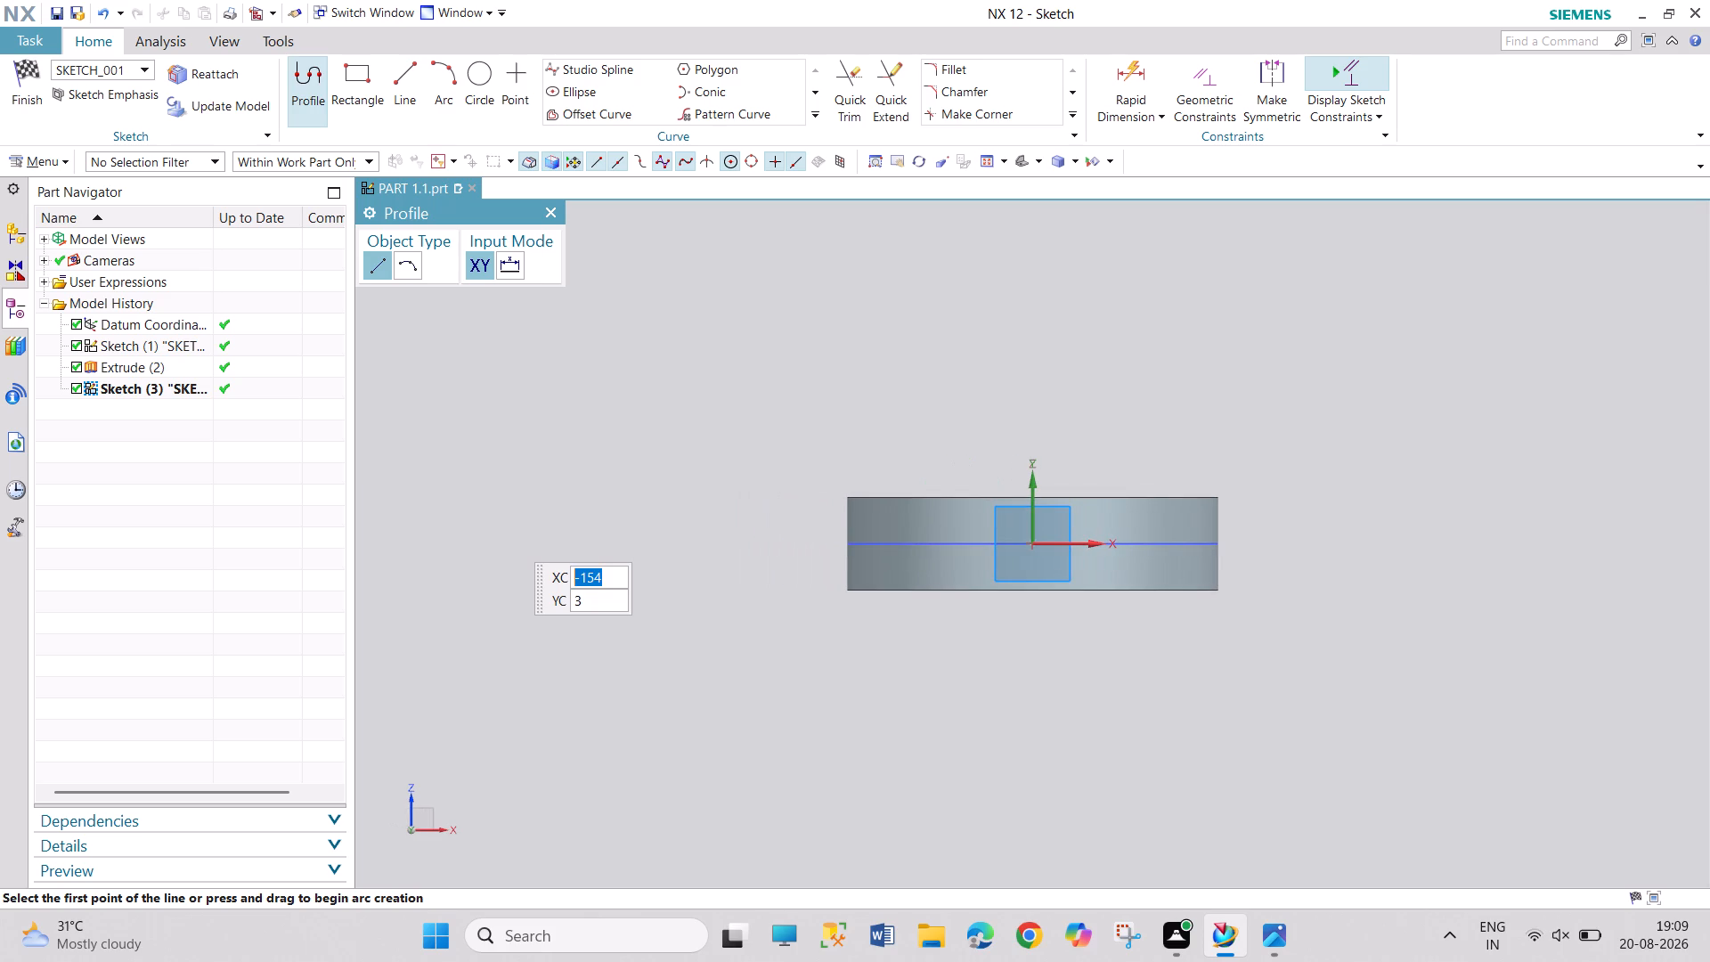
pyautogui.moveTo(564, 574); pyautogui.dragTo(783, 577, button='middle')
pyautogui.moveTo(564, 574); pyautogui.dragTo(783, 577, button='right')
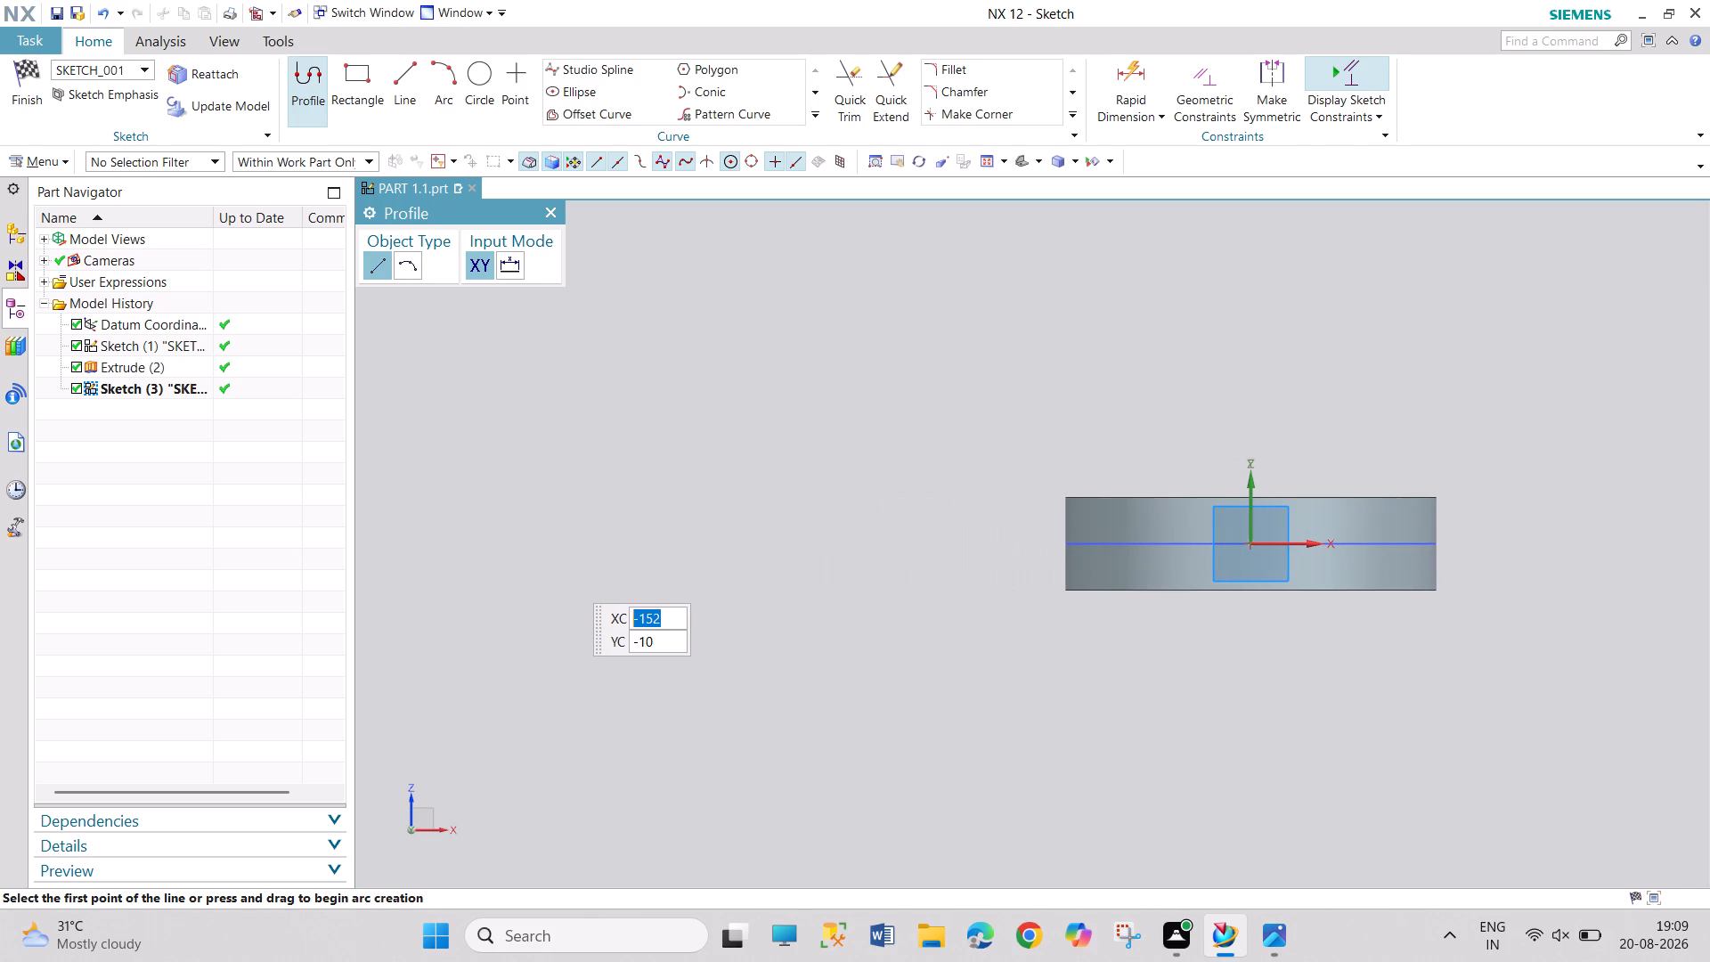
pyautogui.moveTo(783, 577); pyautogui.dragTo(824, 578, button='right')
pyautogui.moveTo(783, 577); pyautogui.dragTo(824, 578, button='middle')
pyautogui.click(472, 69)
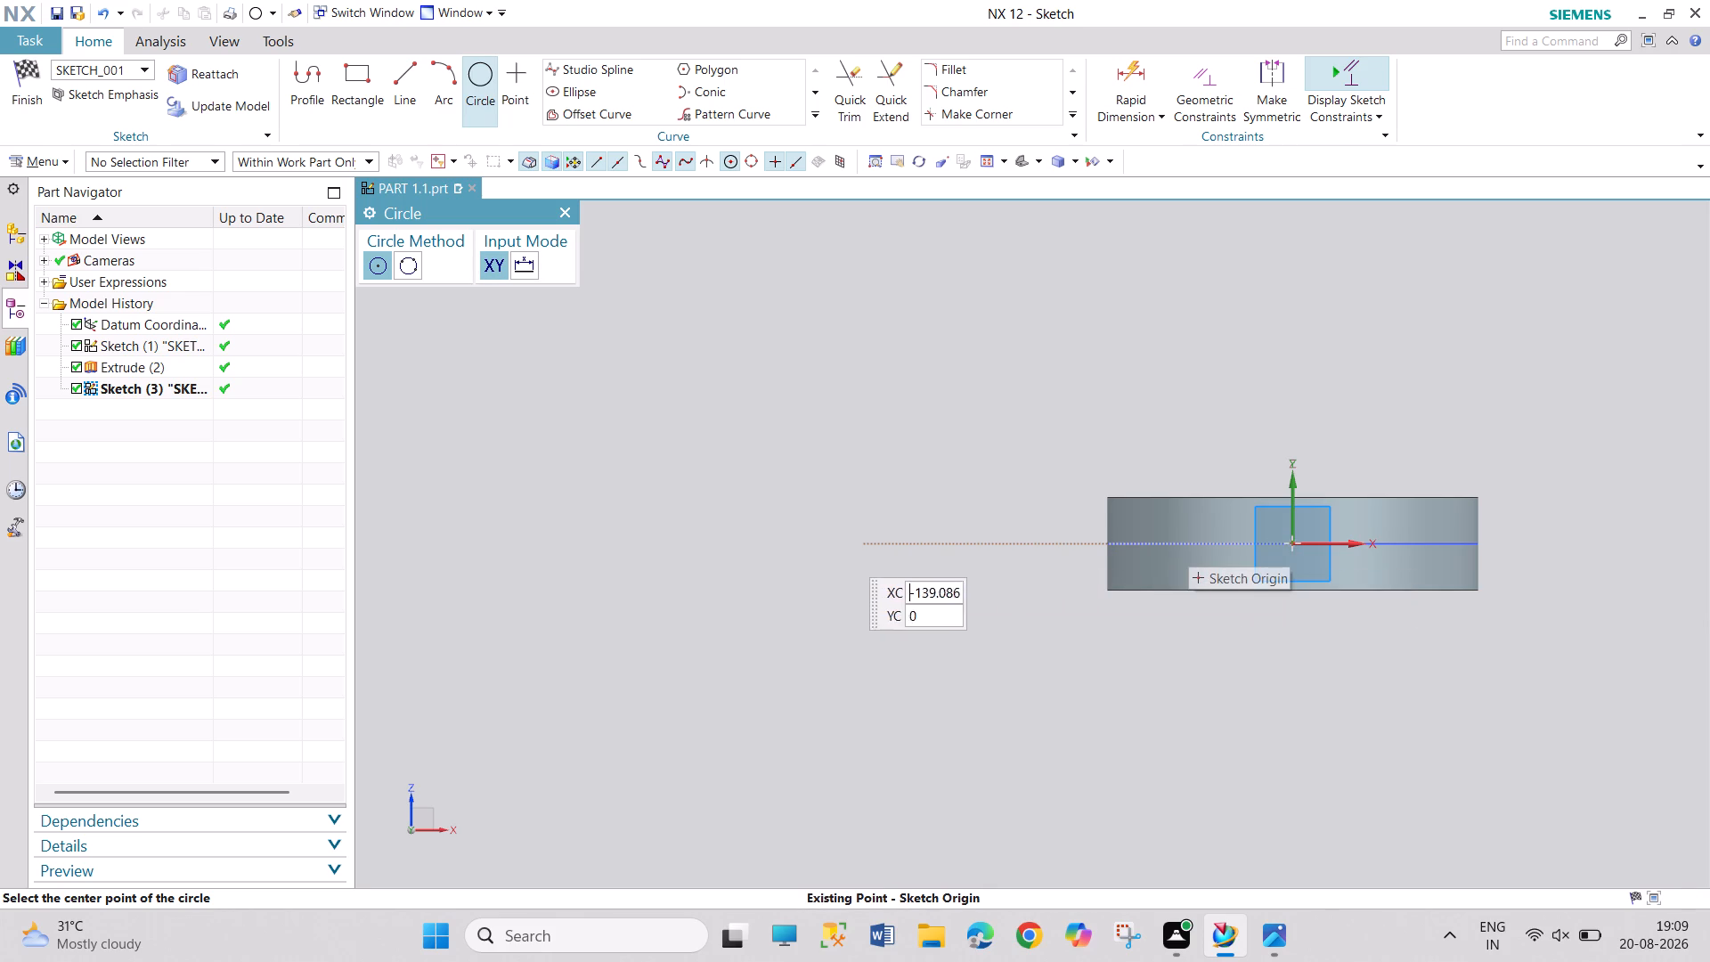
pyautogui.click(631, 542)
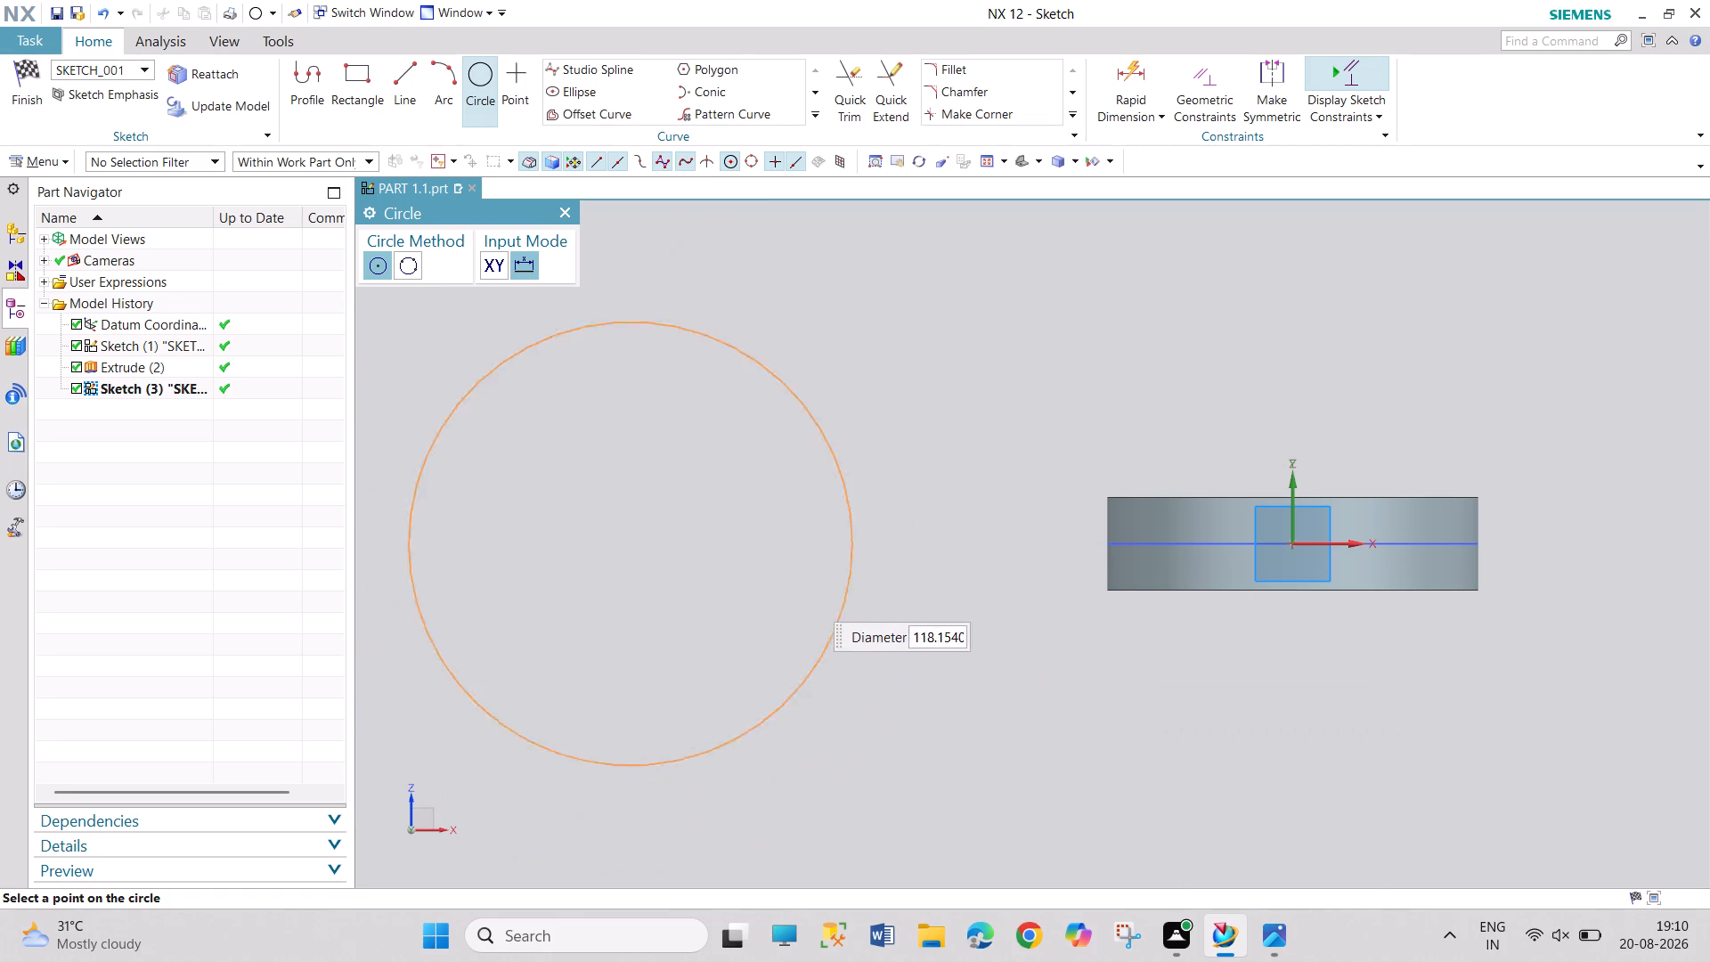
pyautogui.write('30')
pyautogui.press('Return')
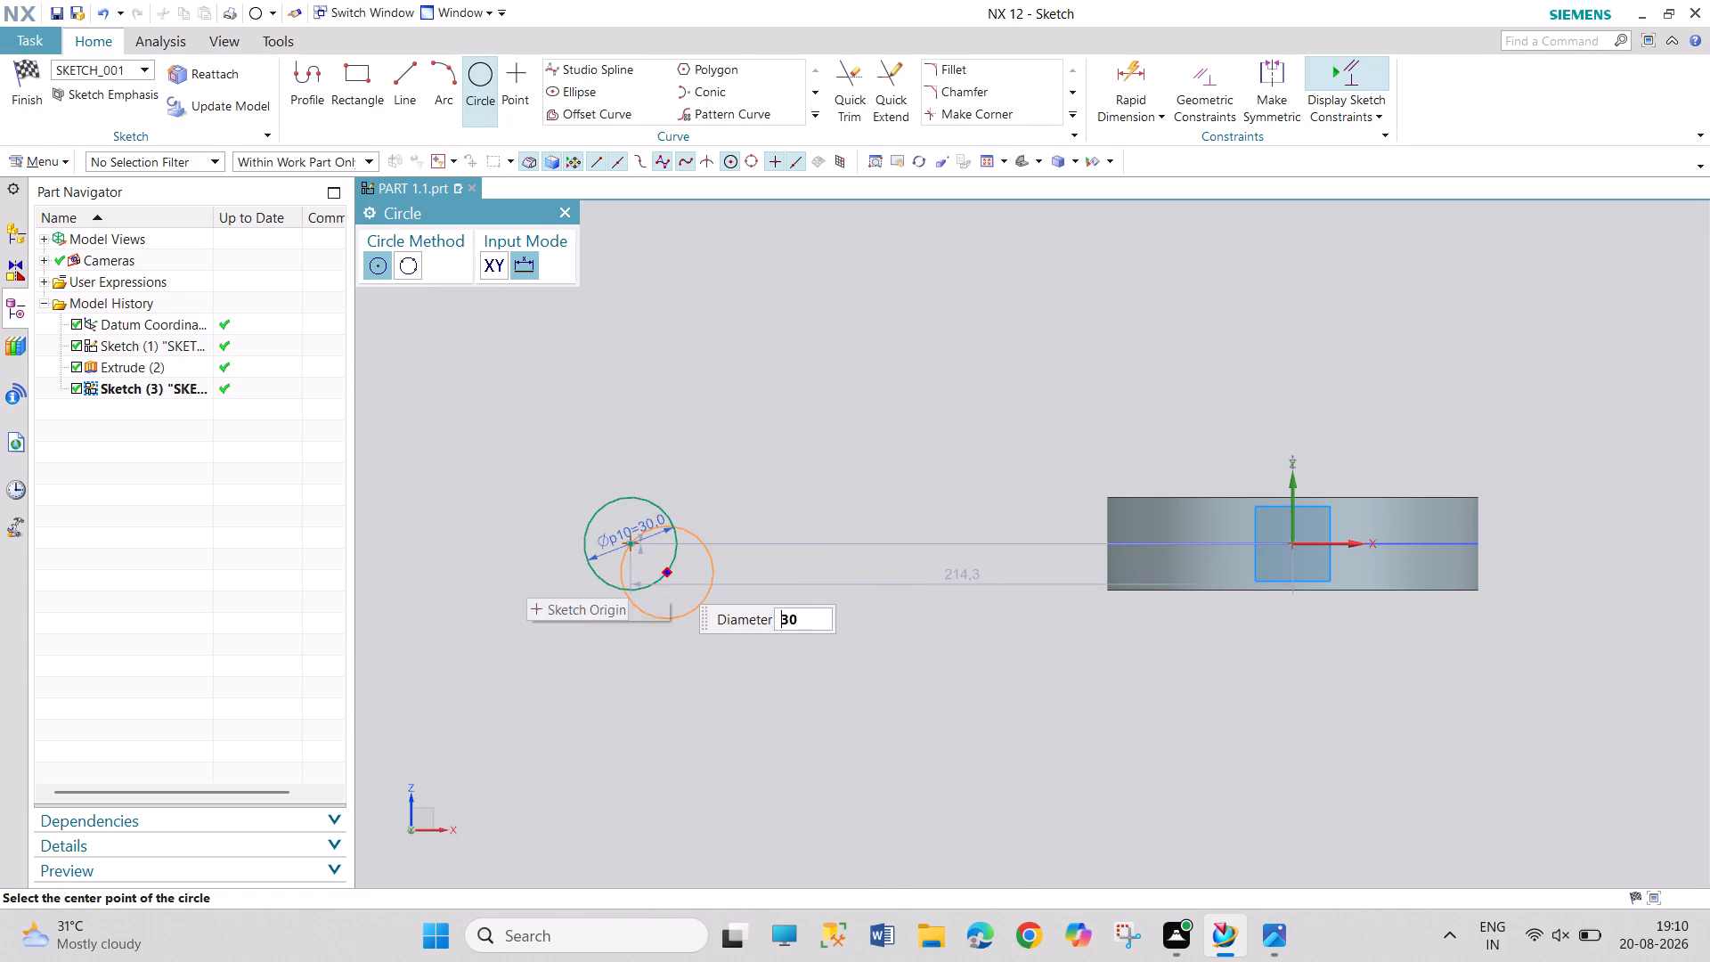
pyautogui.write('15')
pyautogui.press('Return')
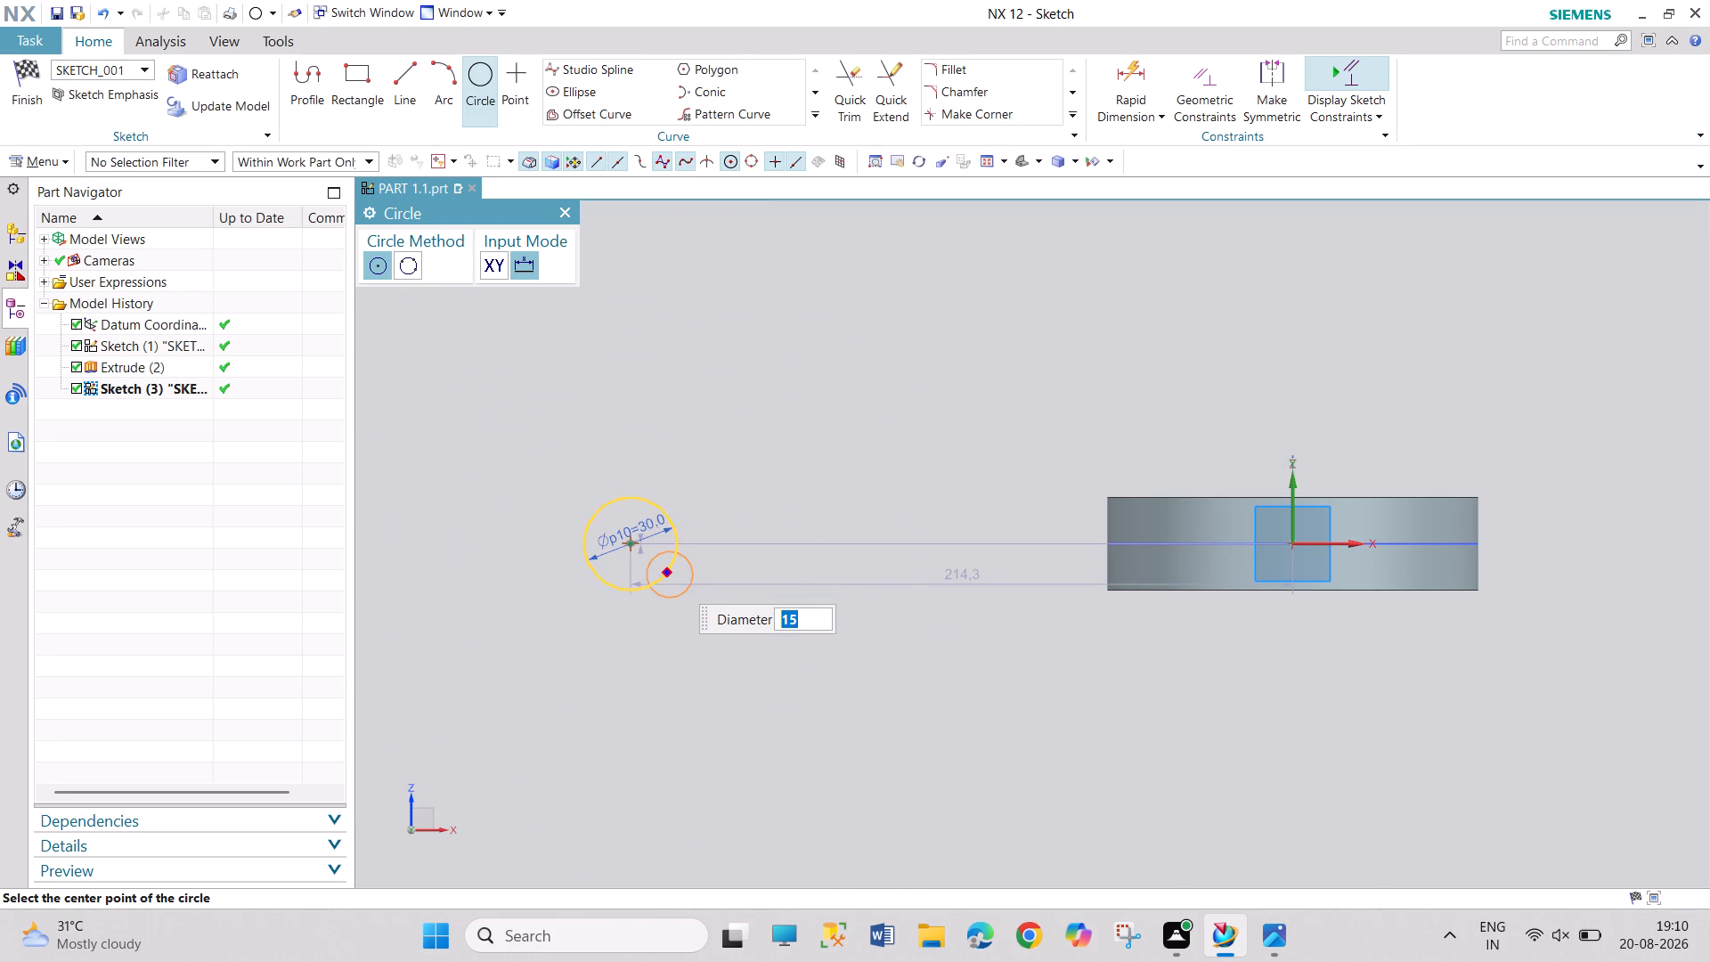
pyautogui.click(628, 543)
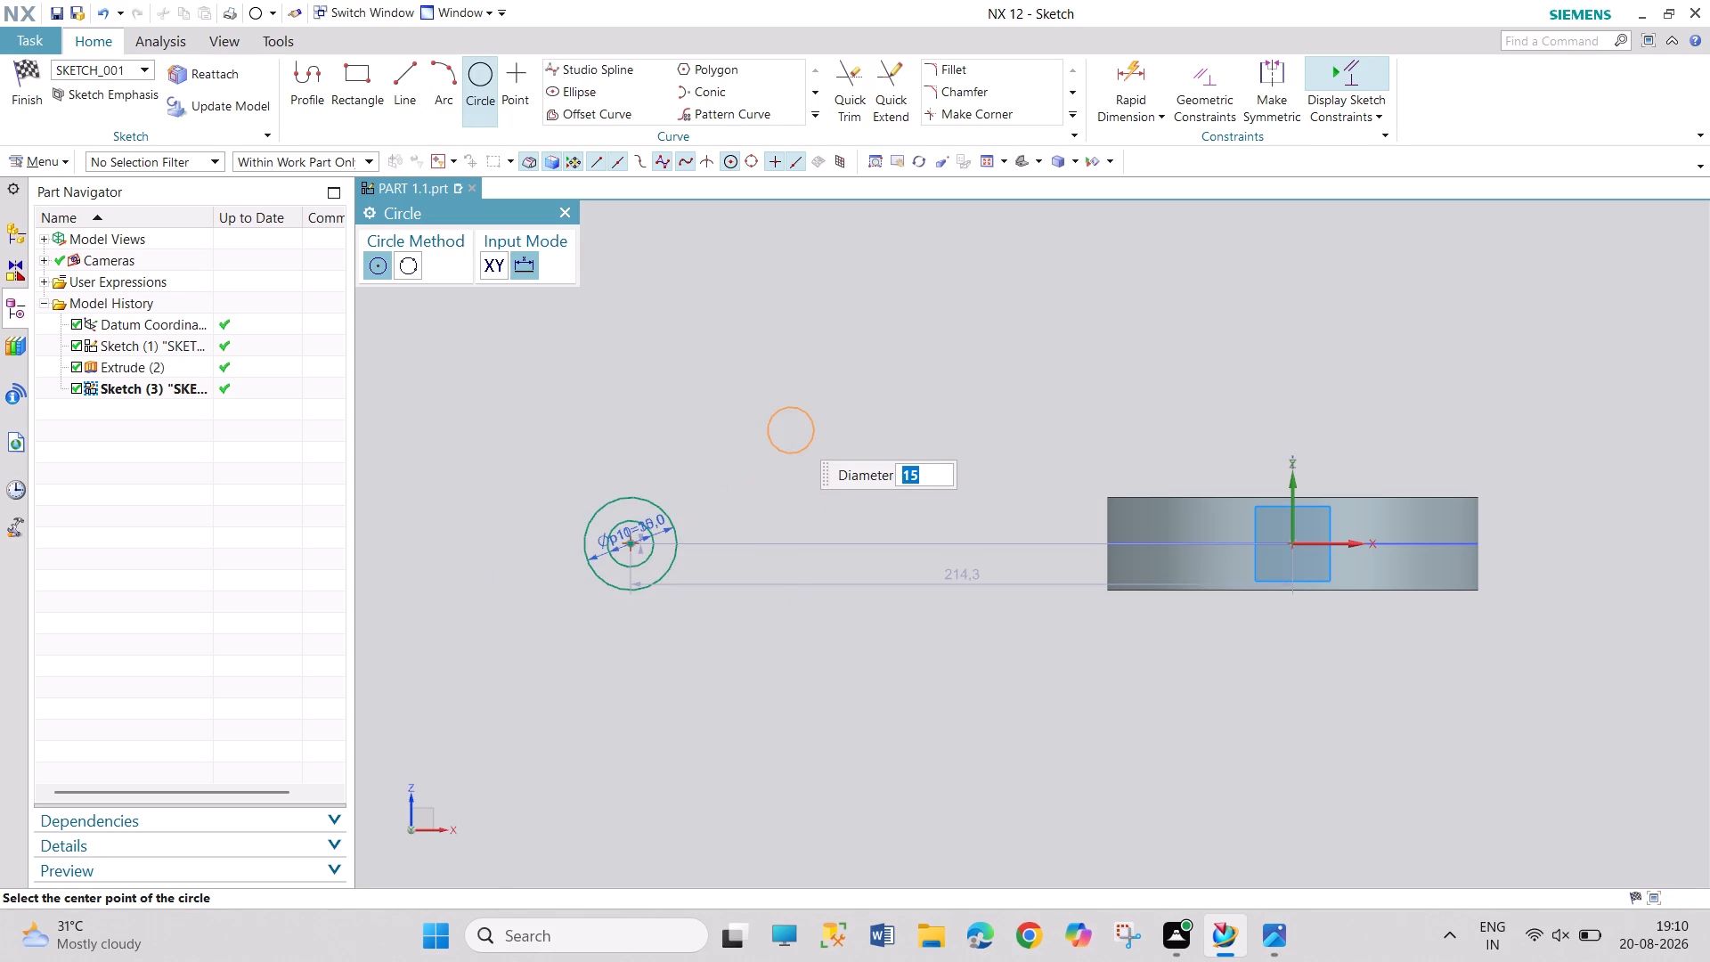
pyautogui.press('Escape')
pyautogui.press('Escape')
pyautogui.press('Escape')
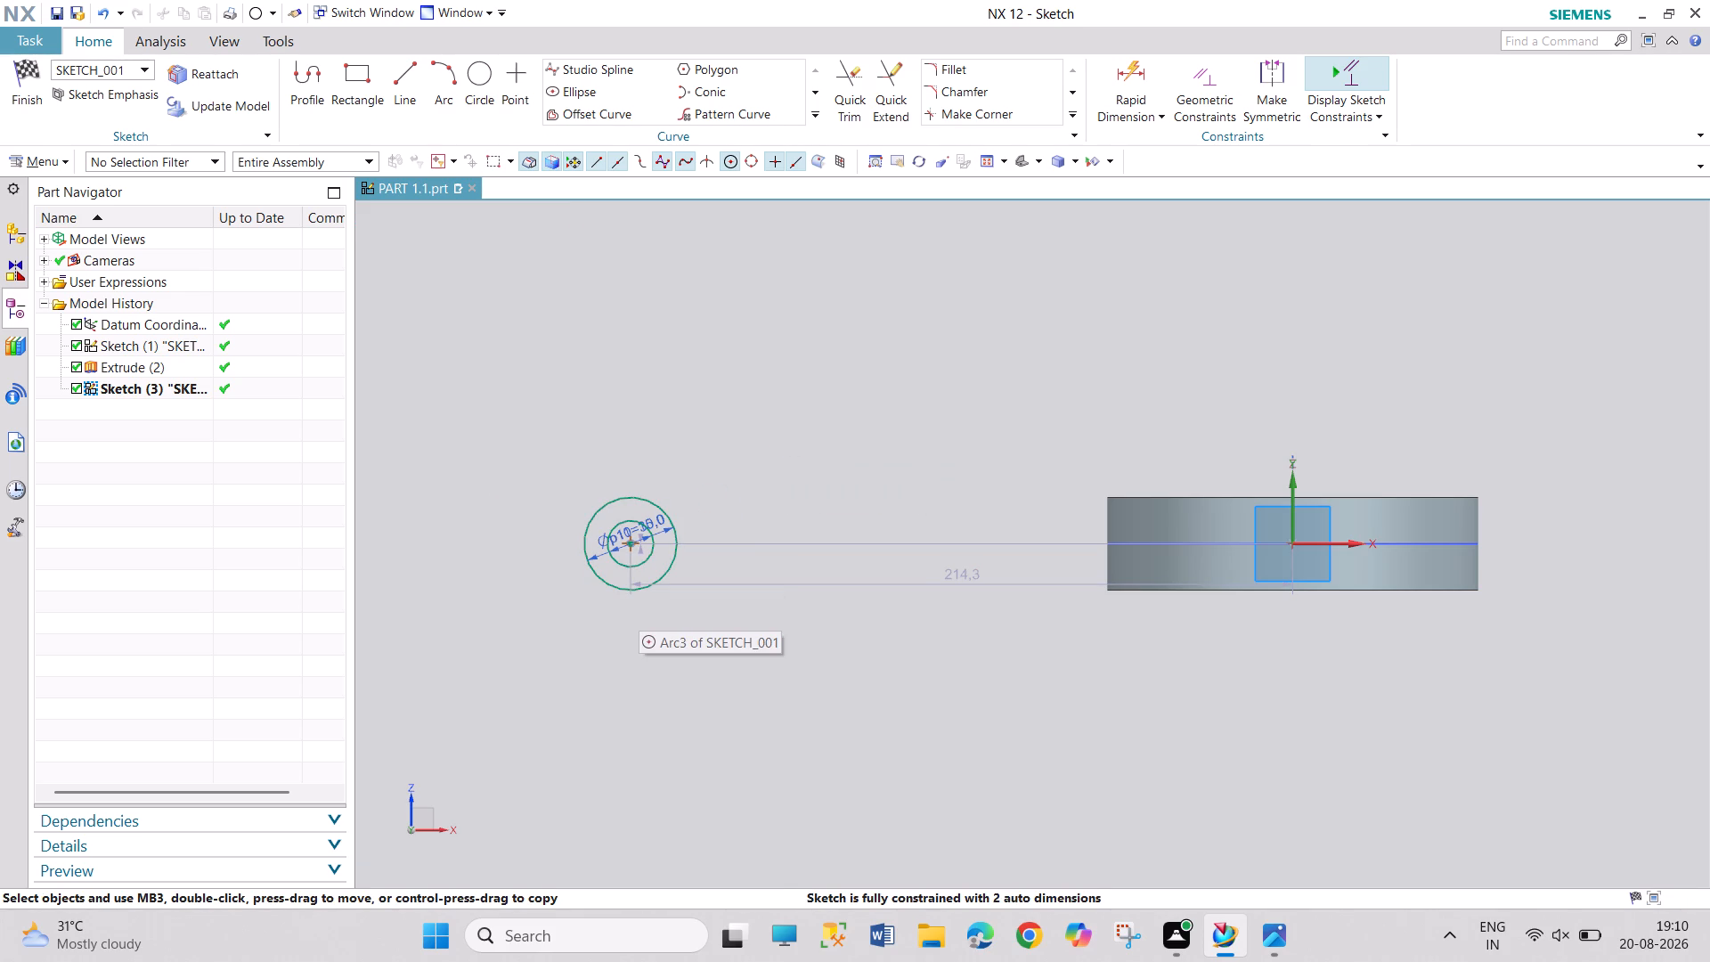
# Reposition both diameter dimensions above the circles and the horizontal distance dimension well below the geometry.
pyautogui.moveTo(649, 525); pyautogui.dragTo(655, 462)
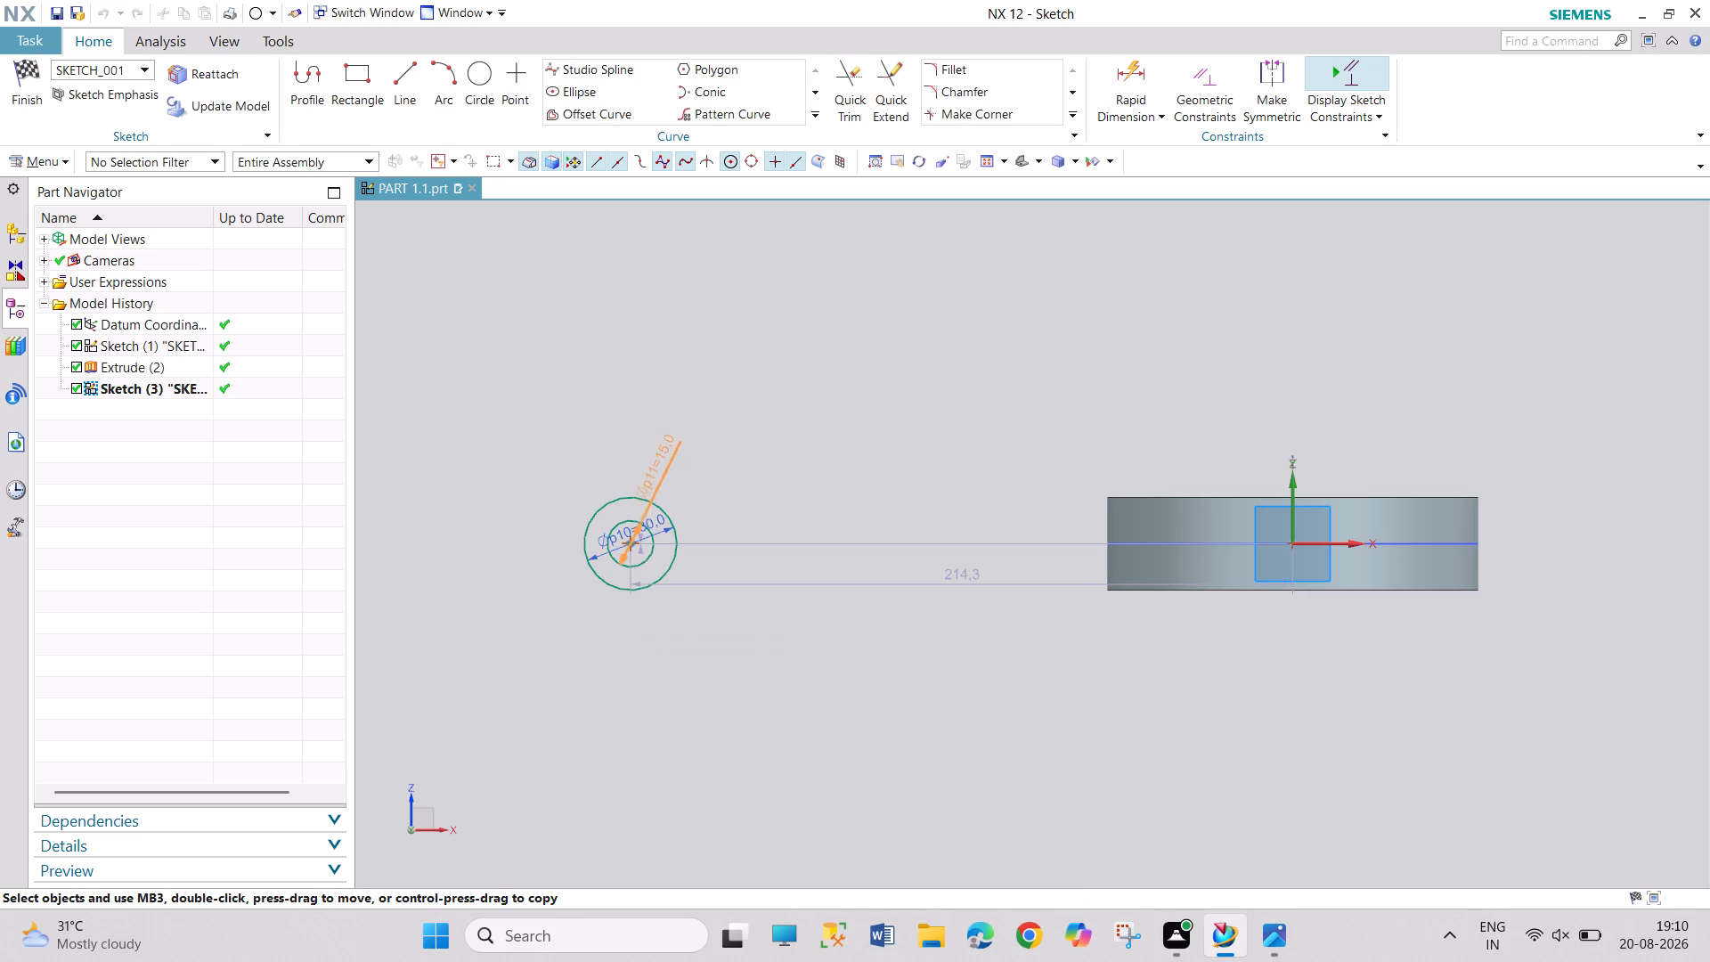
pyautogui.moveTo(655, 462); pyautogui.dragTo(655, 453)
pyautogui.moveTo(655, 526); pyautogui.dragTo(607, 394)
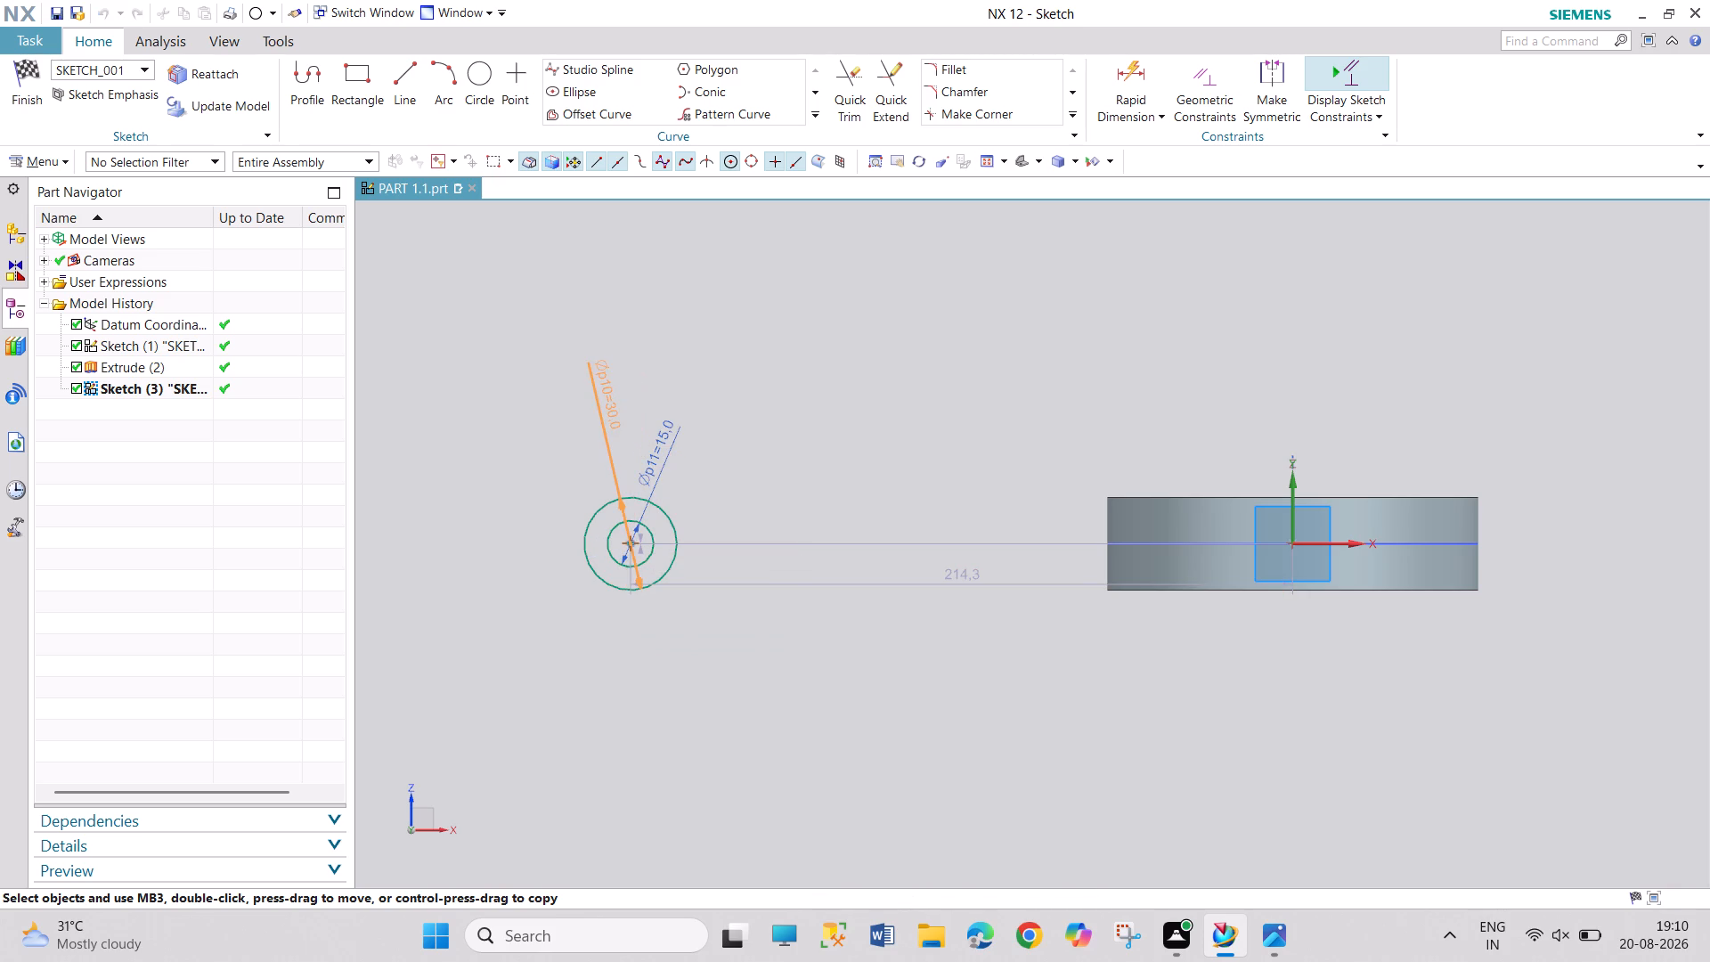
pyautogui.moveTo(607, 394); pyautogui.dragTo(606, 394)
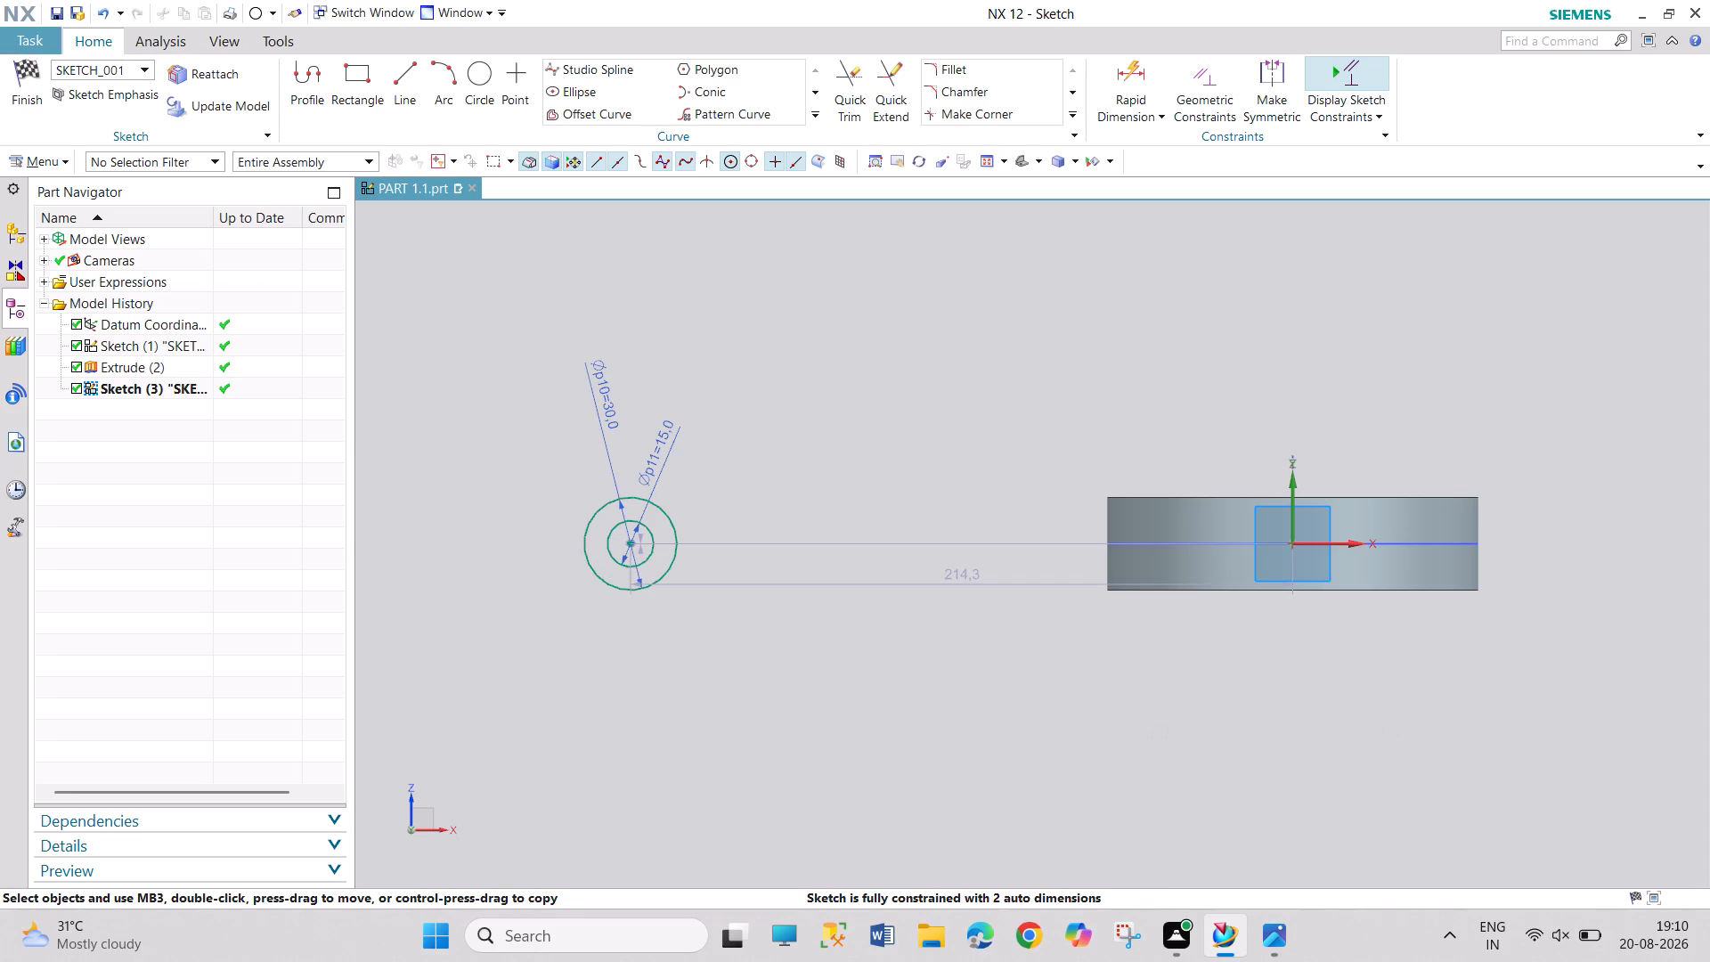
pyautogui.moveTo(949, 583); pyautogui.dragTo(977, 706)
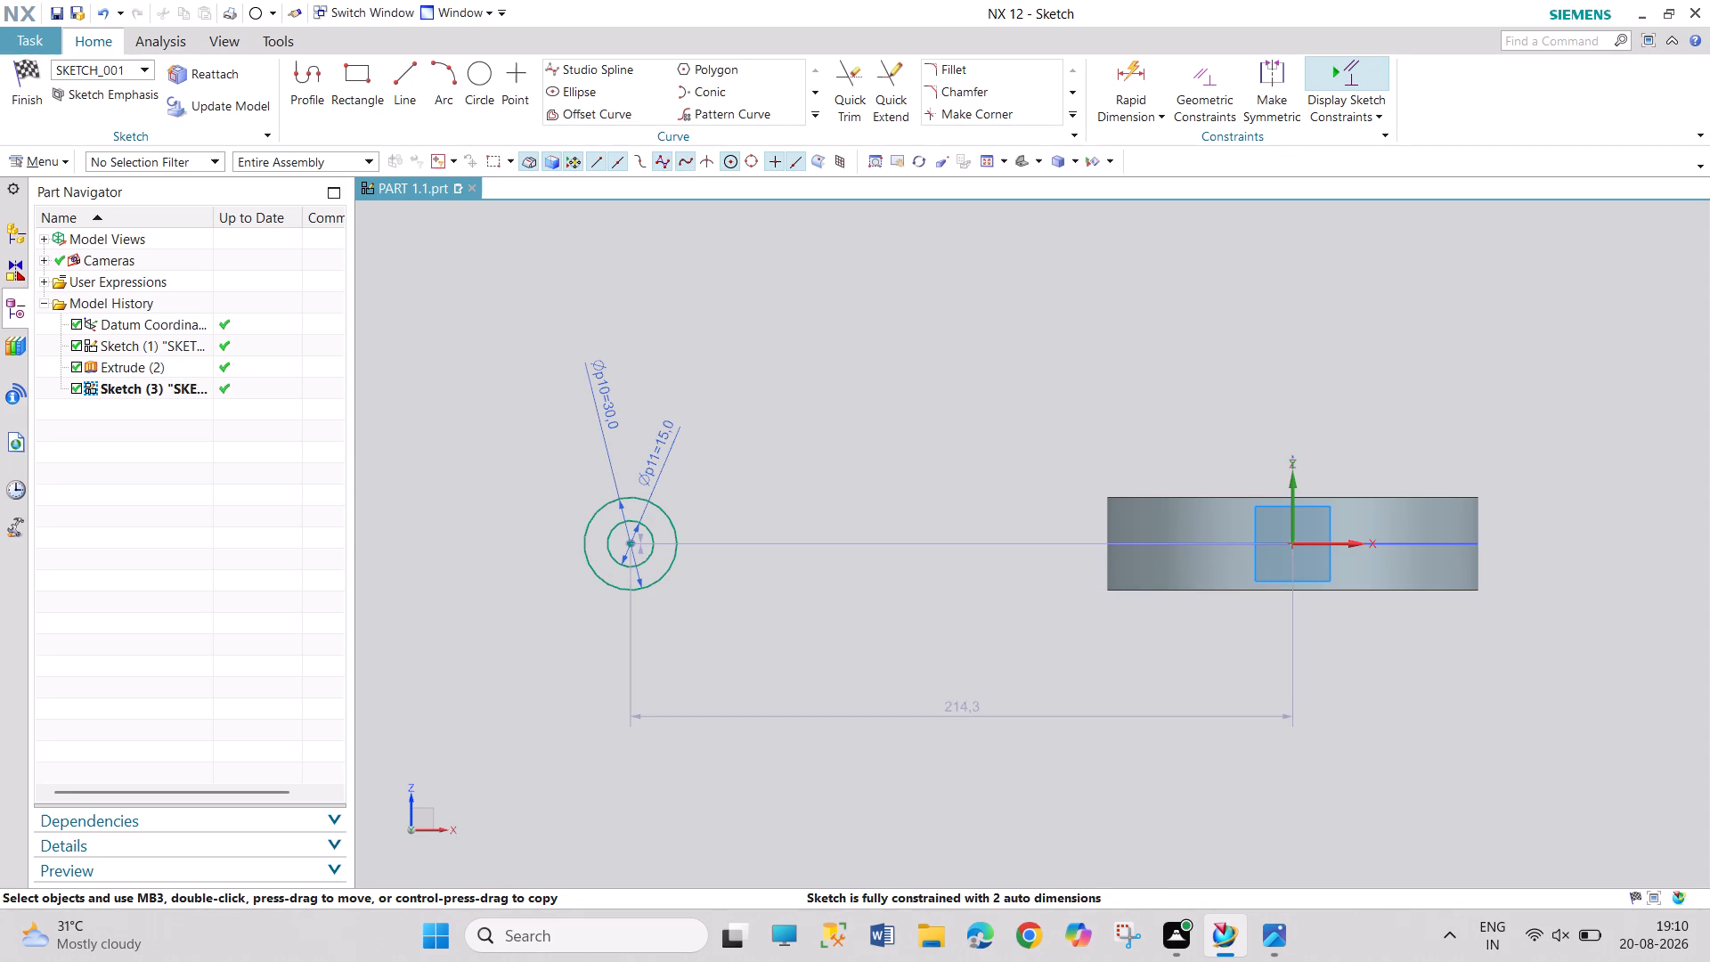
# Set the horizontal distance between the circles' centre and the sketch origin to 160 mm, and finish the sketch.
pyautogui.doubleClick(964, 704)
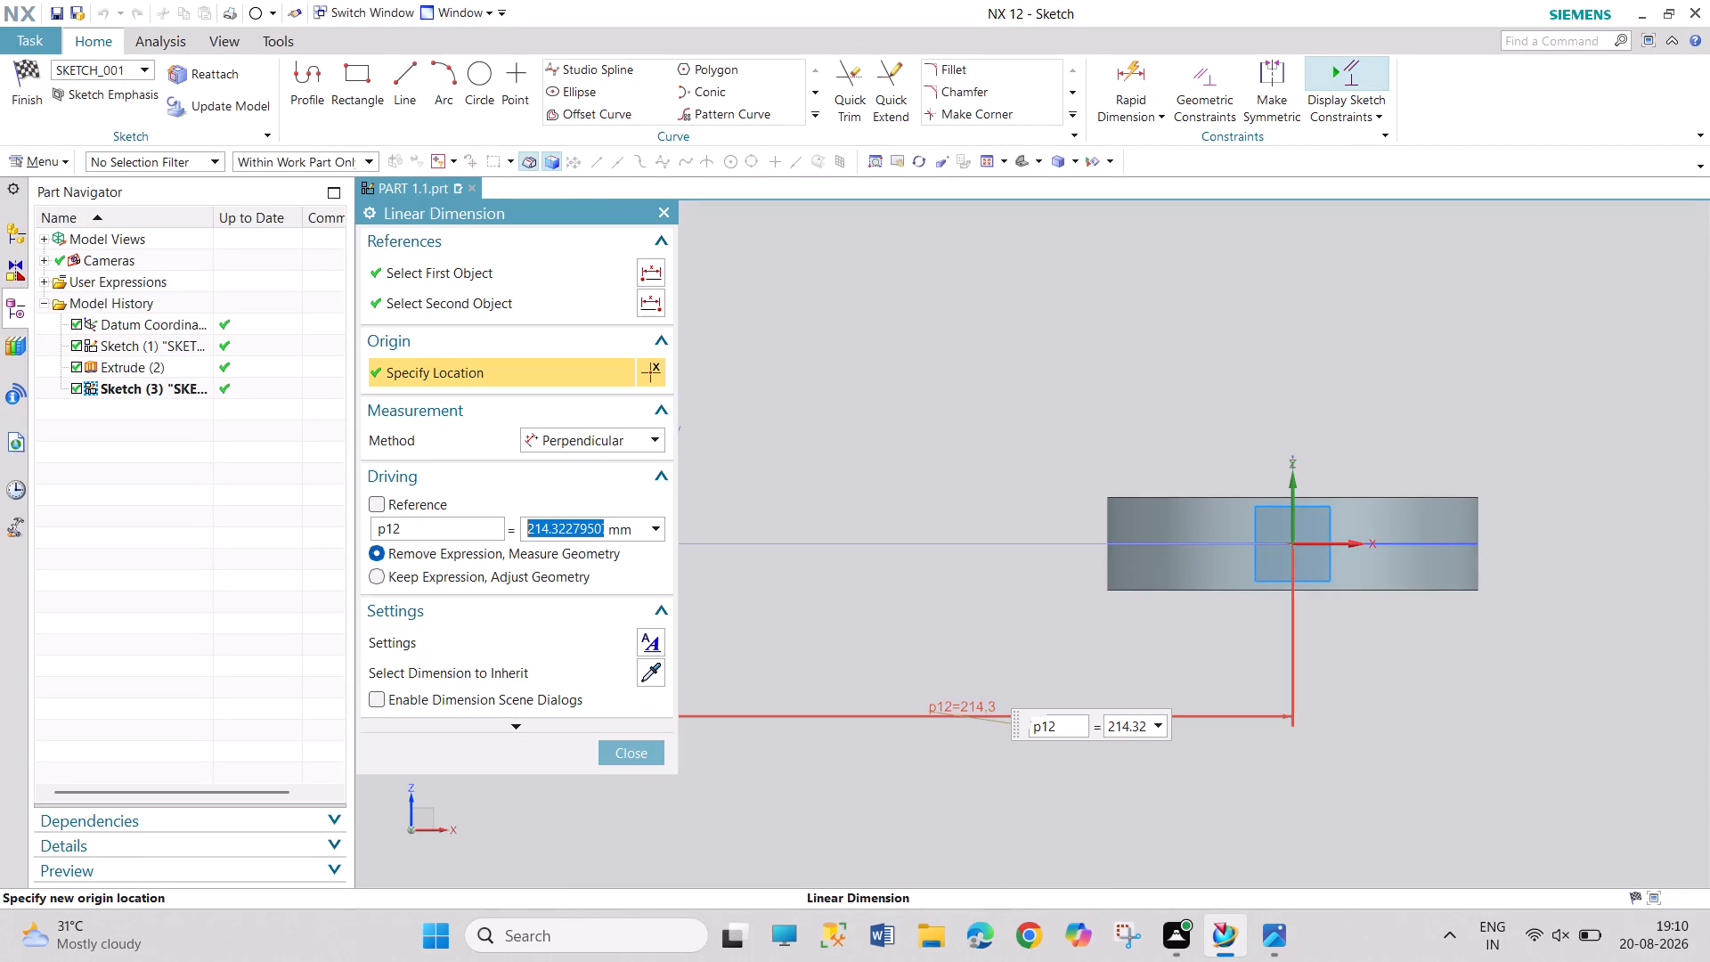
pyautogui.write('160')
pyautogui.press('Return')
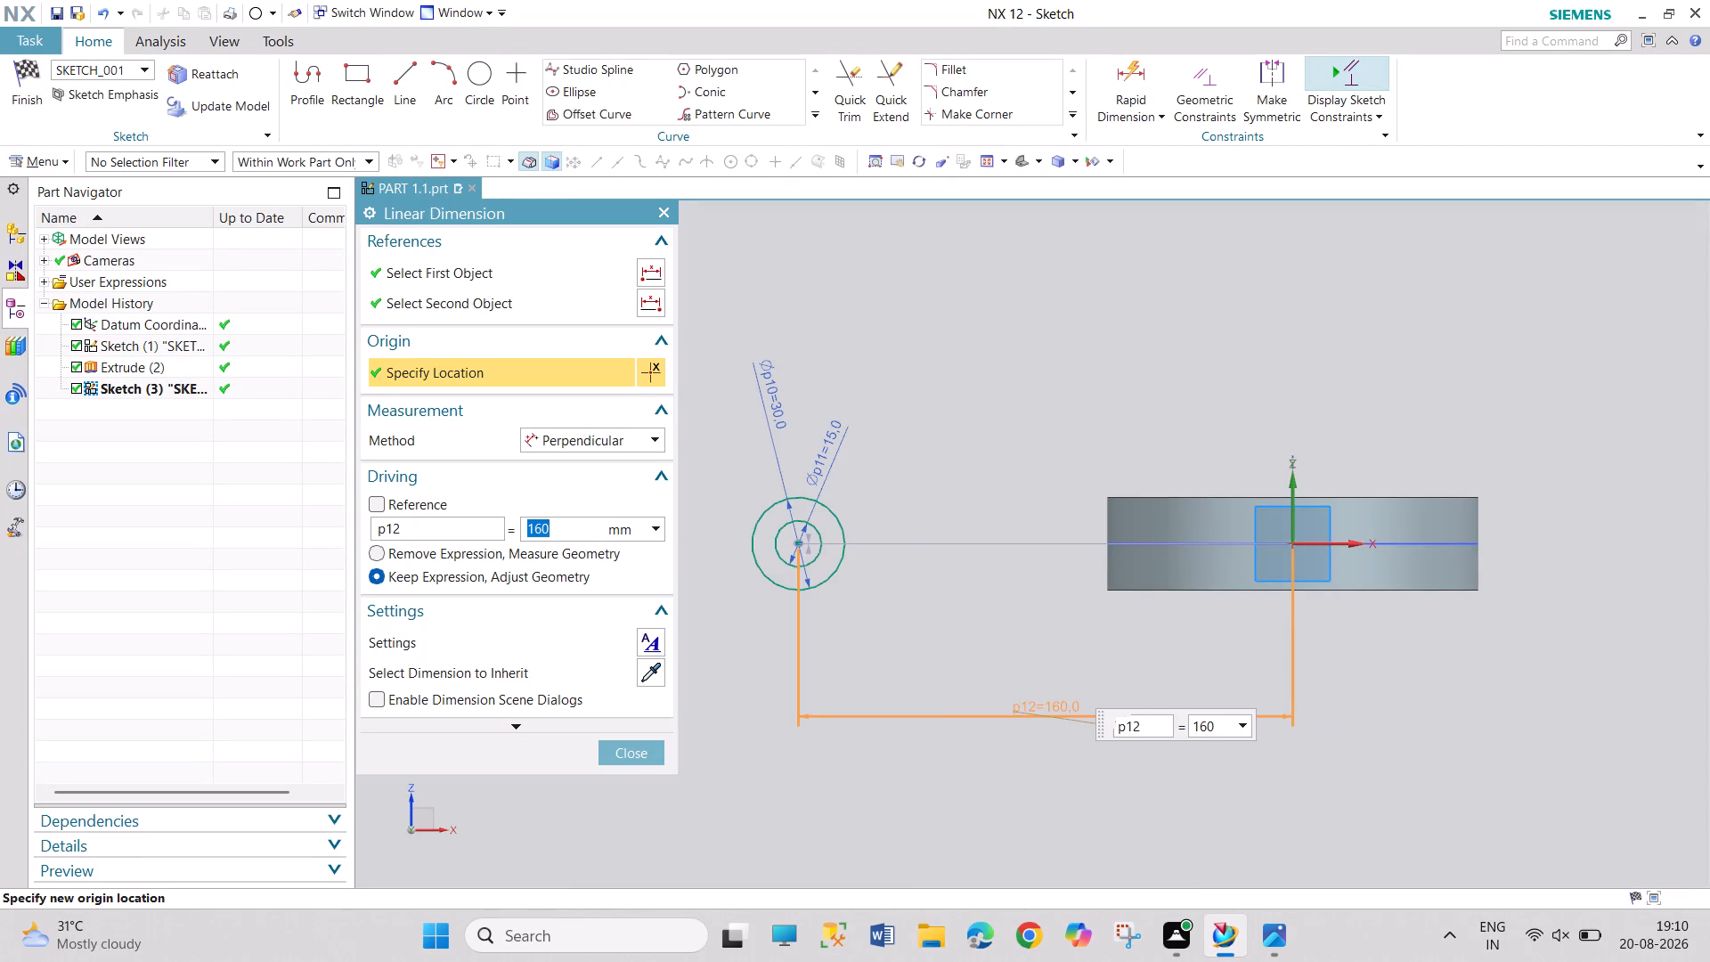
pyautogui.click(627, 762)
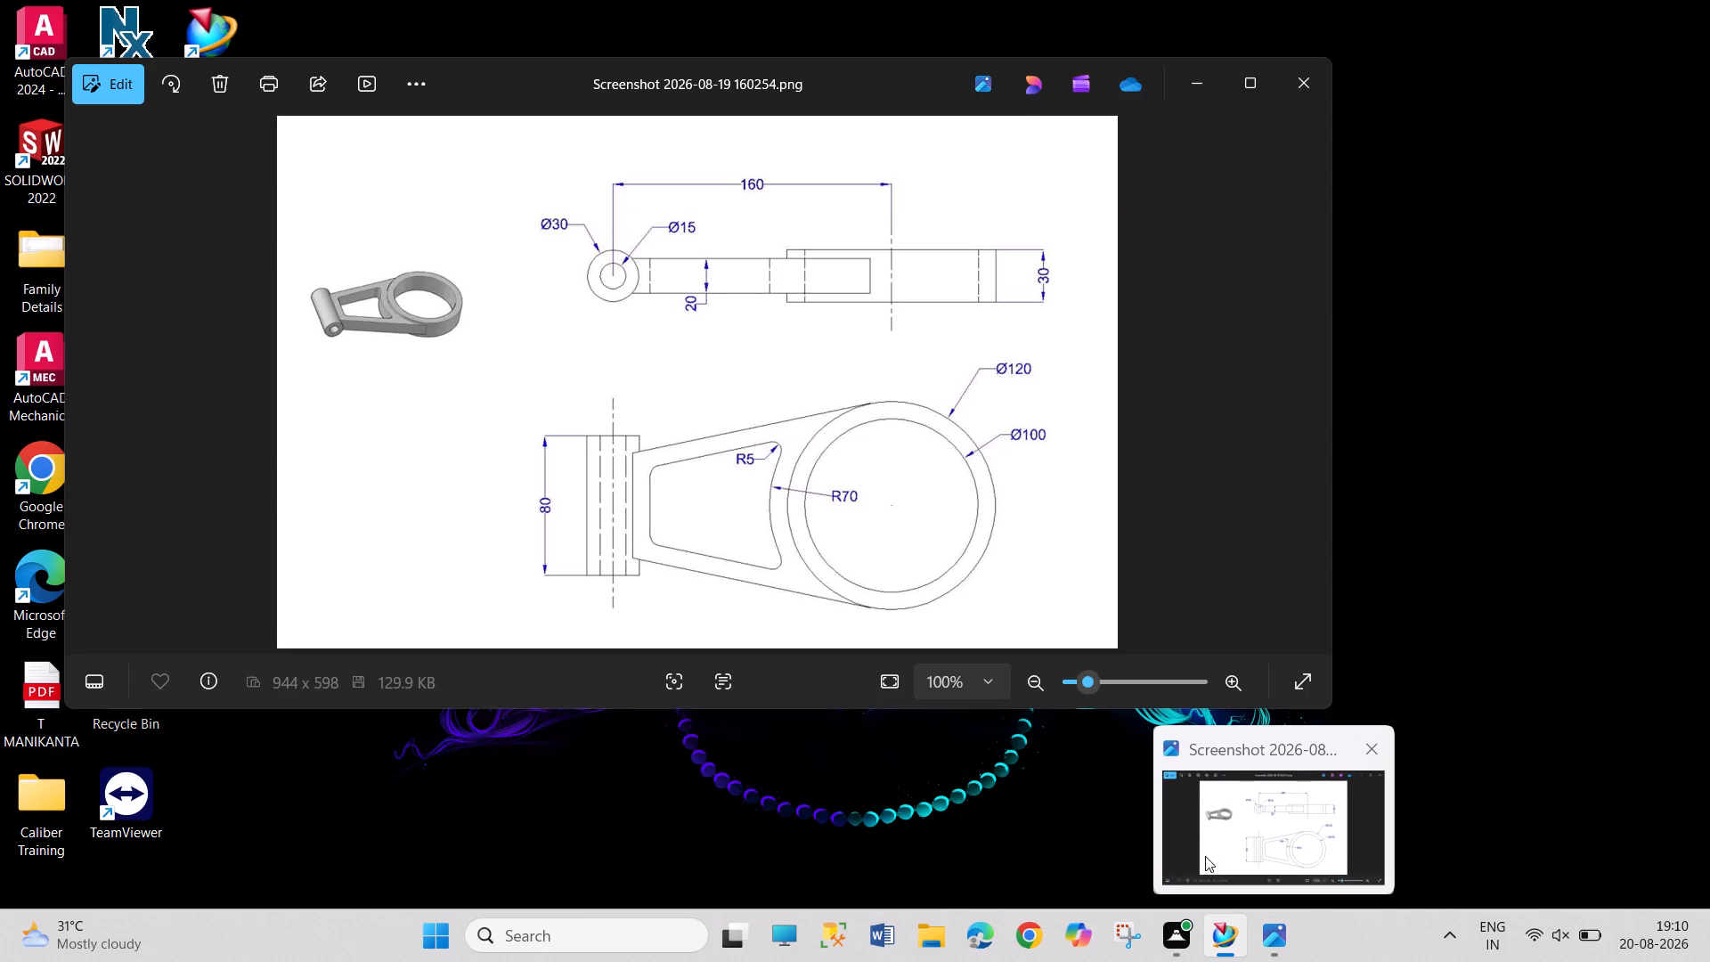
pyautogui.click(37, 106)
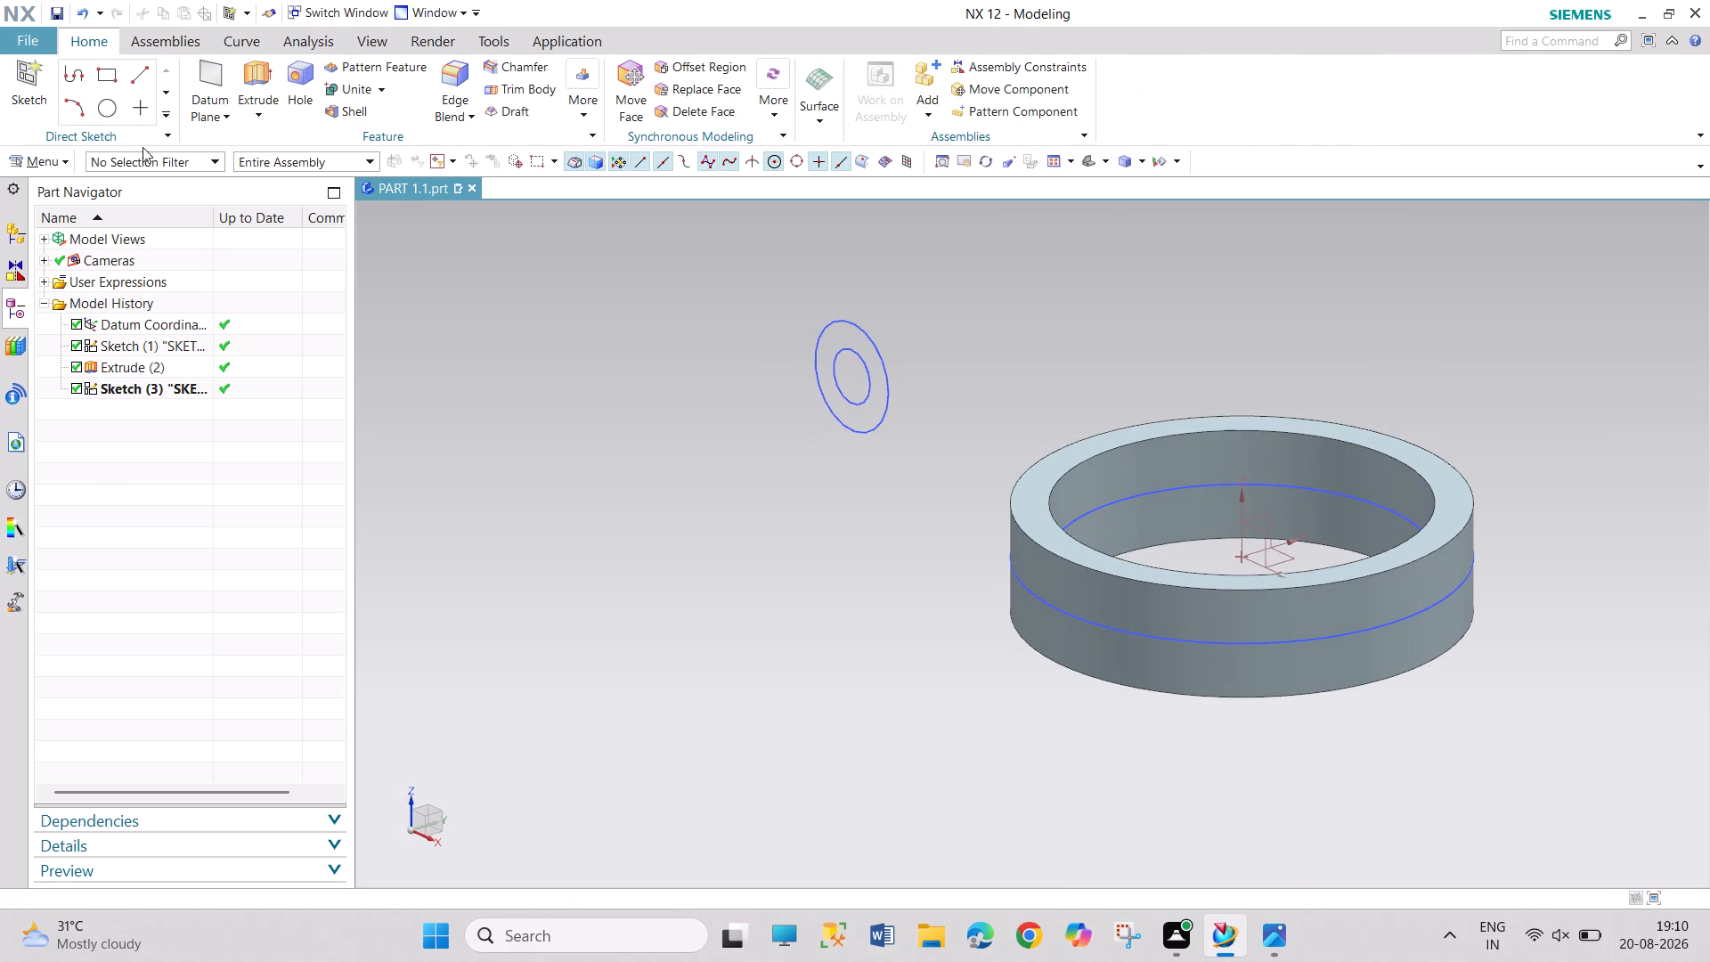
# Extrude the 30 mm and 15 mm concentric circles with a symmetric distance of 40 mm to form the hollow boss.
pyautogui.click(248, 78)
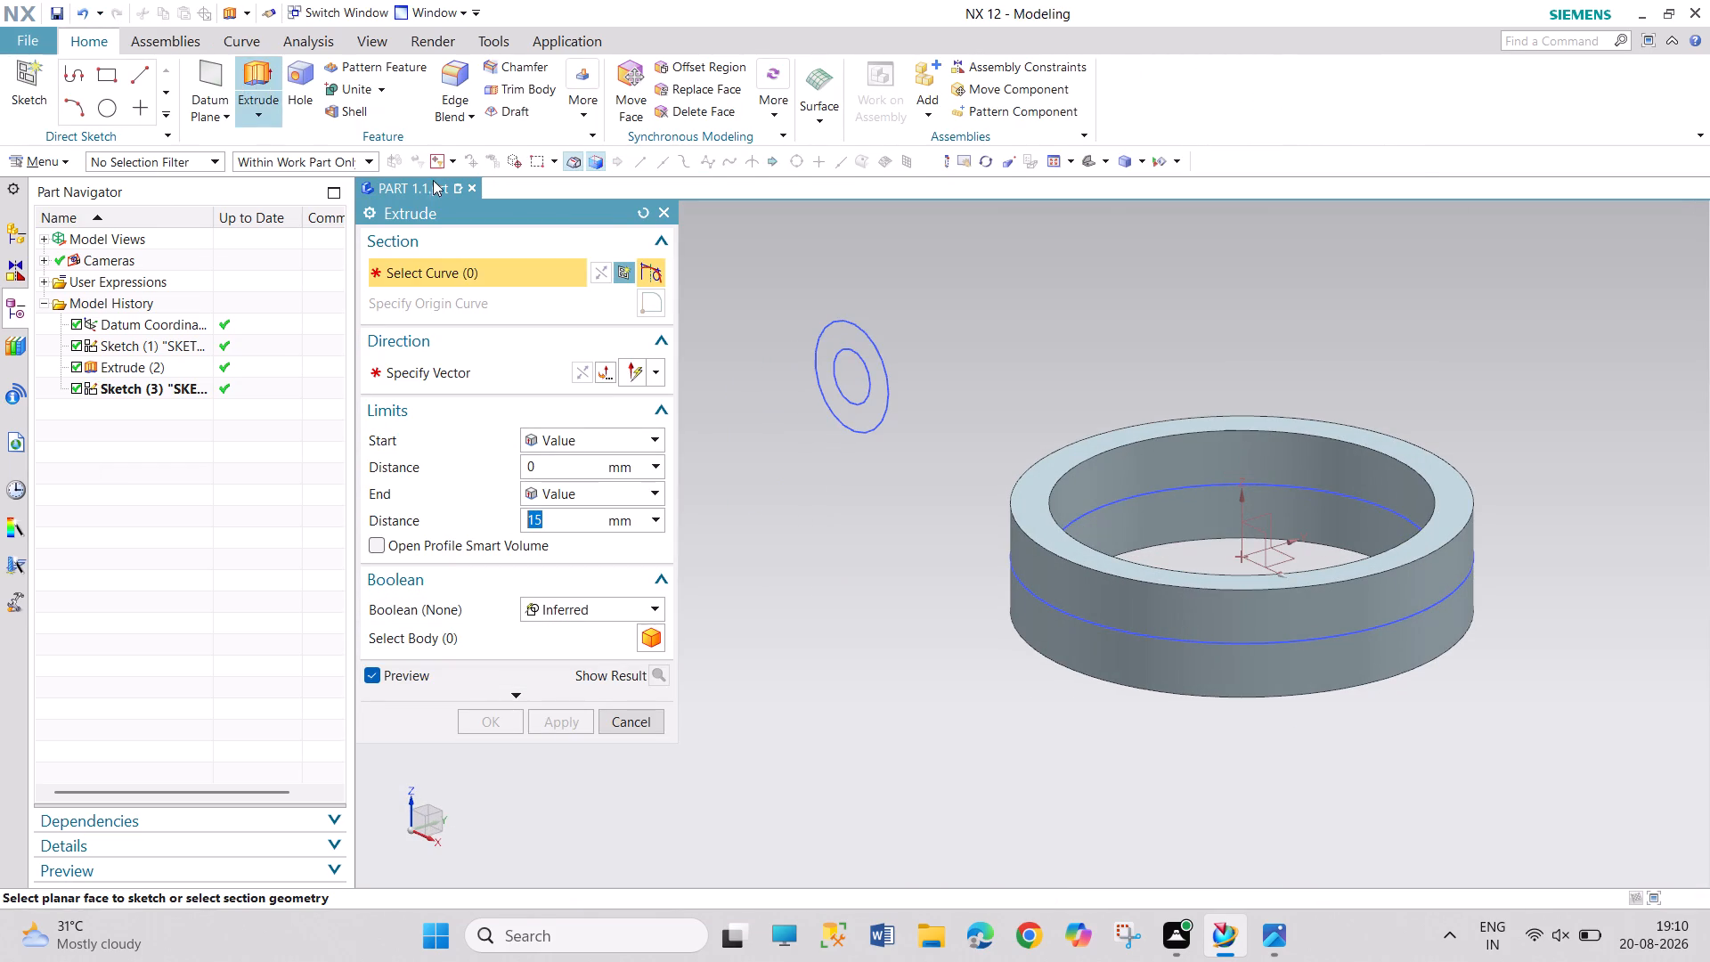
pyautogui.click(849, 332)
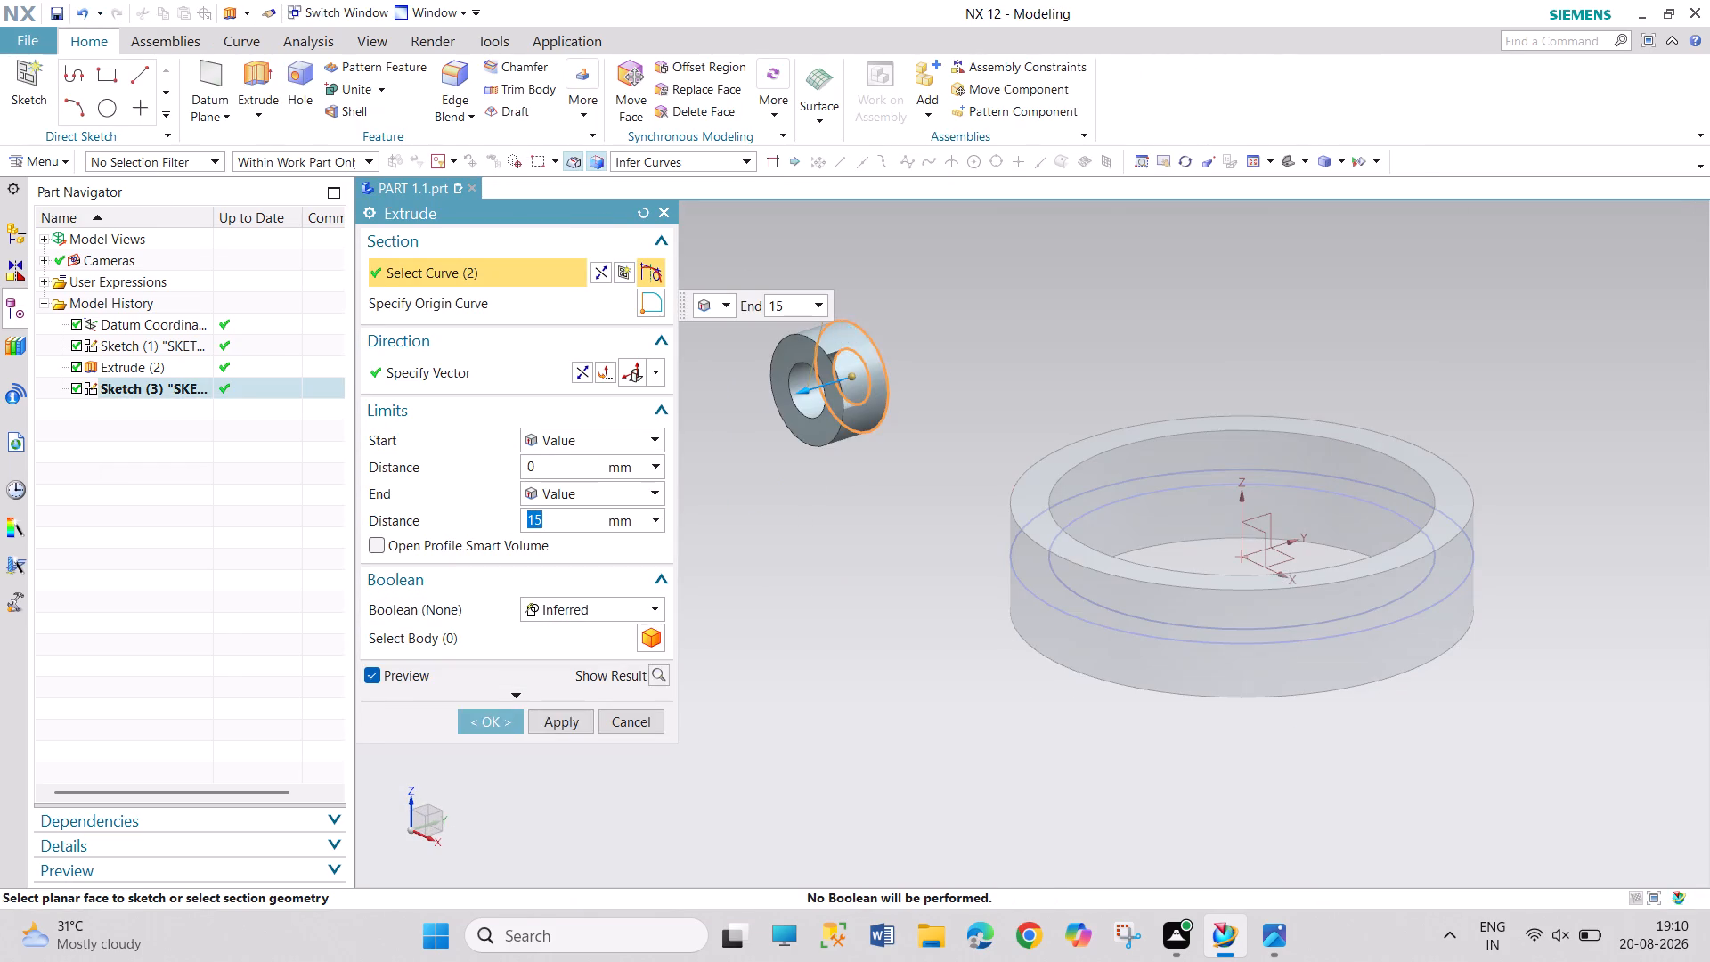
pyautogui.click(631, 443)
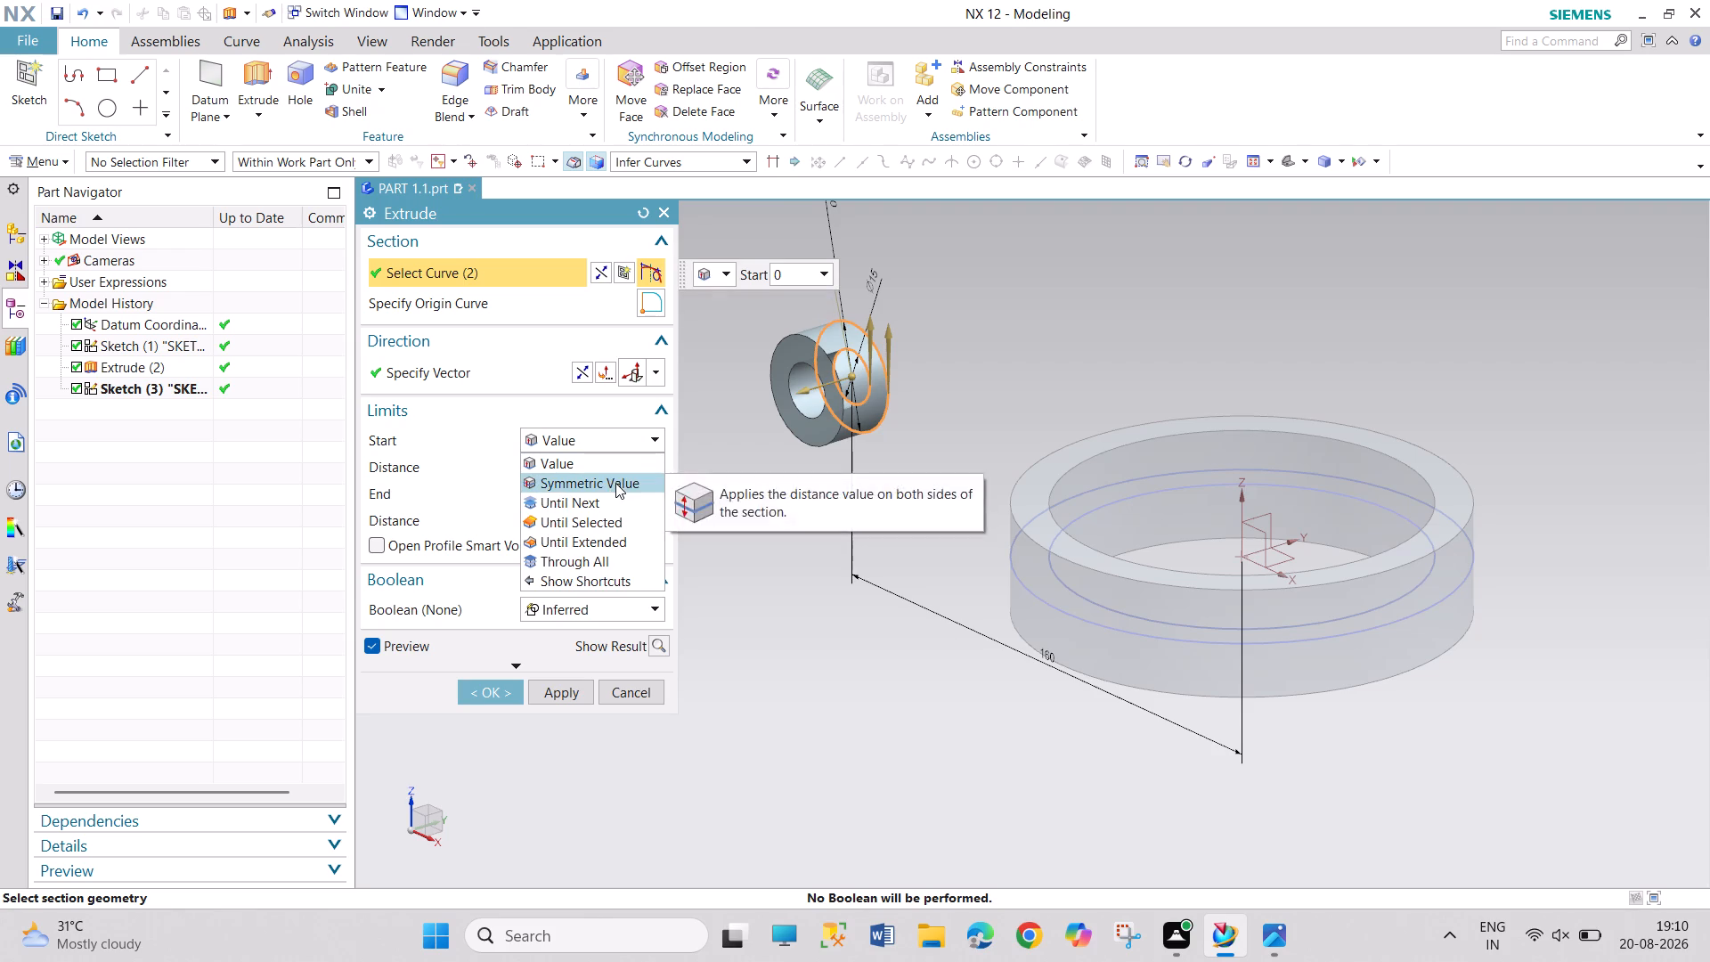
pyautogui.click(615, 483)
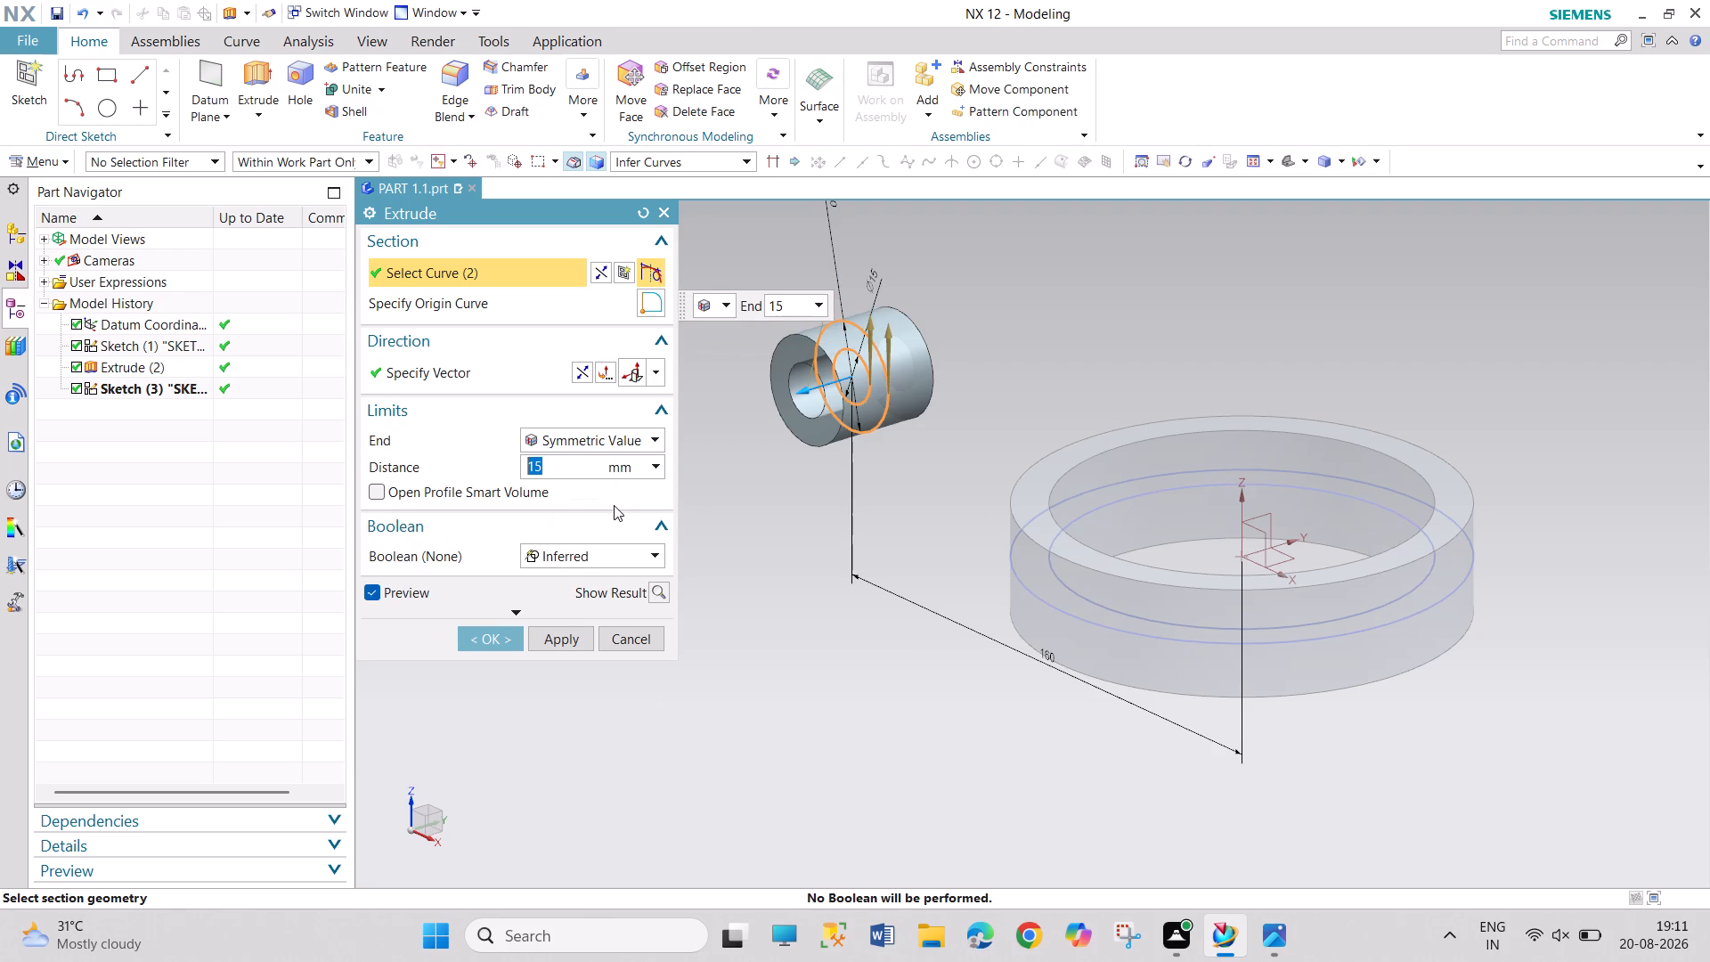
pyautogui.press('0')
pyautogui.write('40')
pyautogui.press('Return')
pyautogui.click(491, 640)
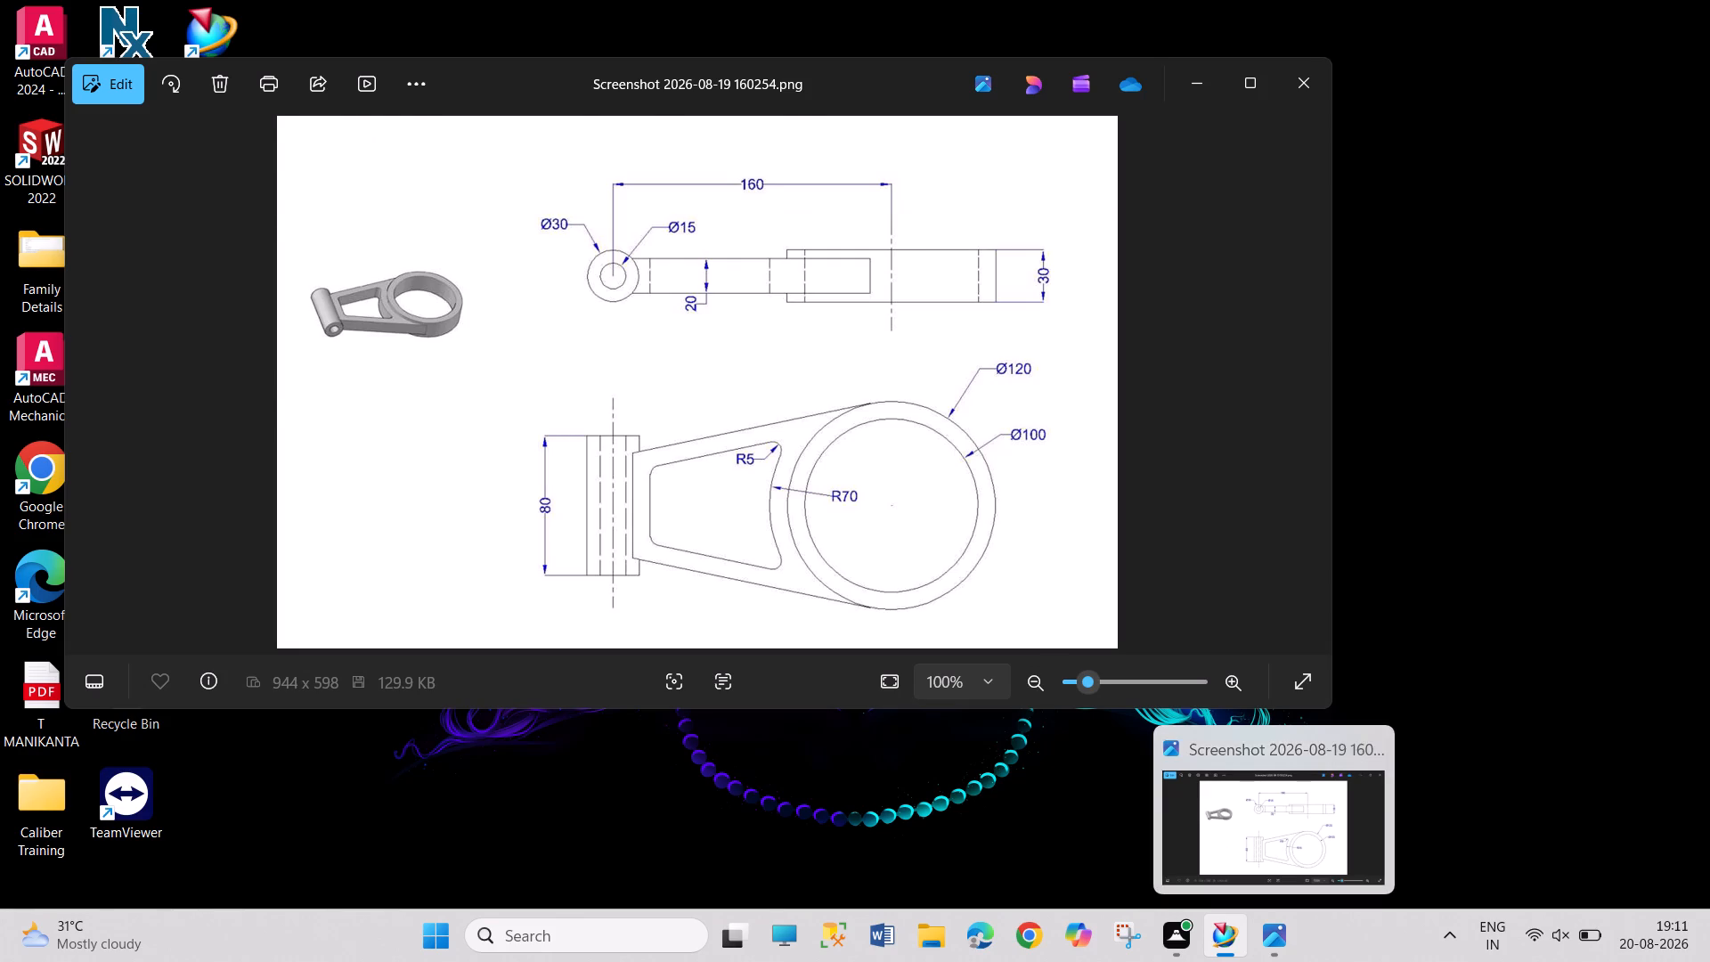
# Inspect the extruded boss and its position relative to the ring from several angles.
pyautogui.moveTo(704, 600); pyautogui.dragTo(761, 713, button='middle')
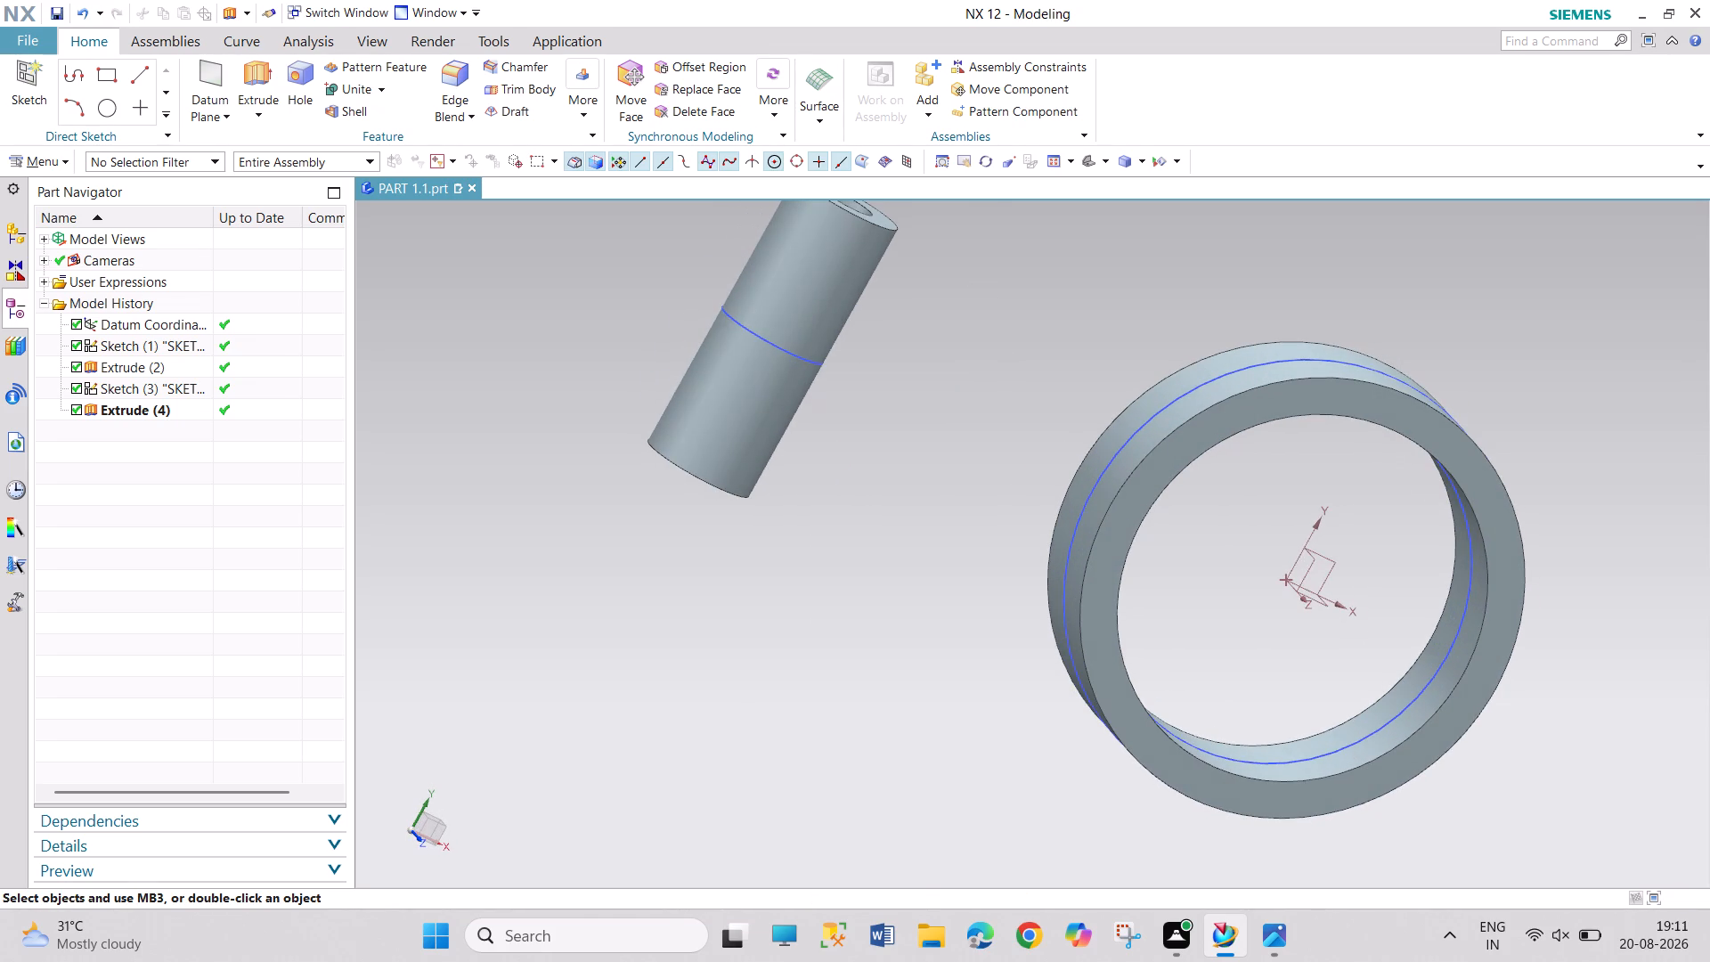
pyautogui.moveTo(1583, 711); pyautogui.dragTo(1523, 495, button='middle')
pyautogui.moveTo(708, 451); pyautogui.dragTo(786, 515, button='middle')
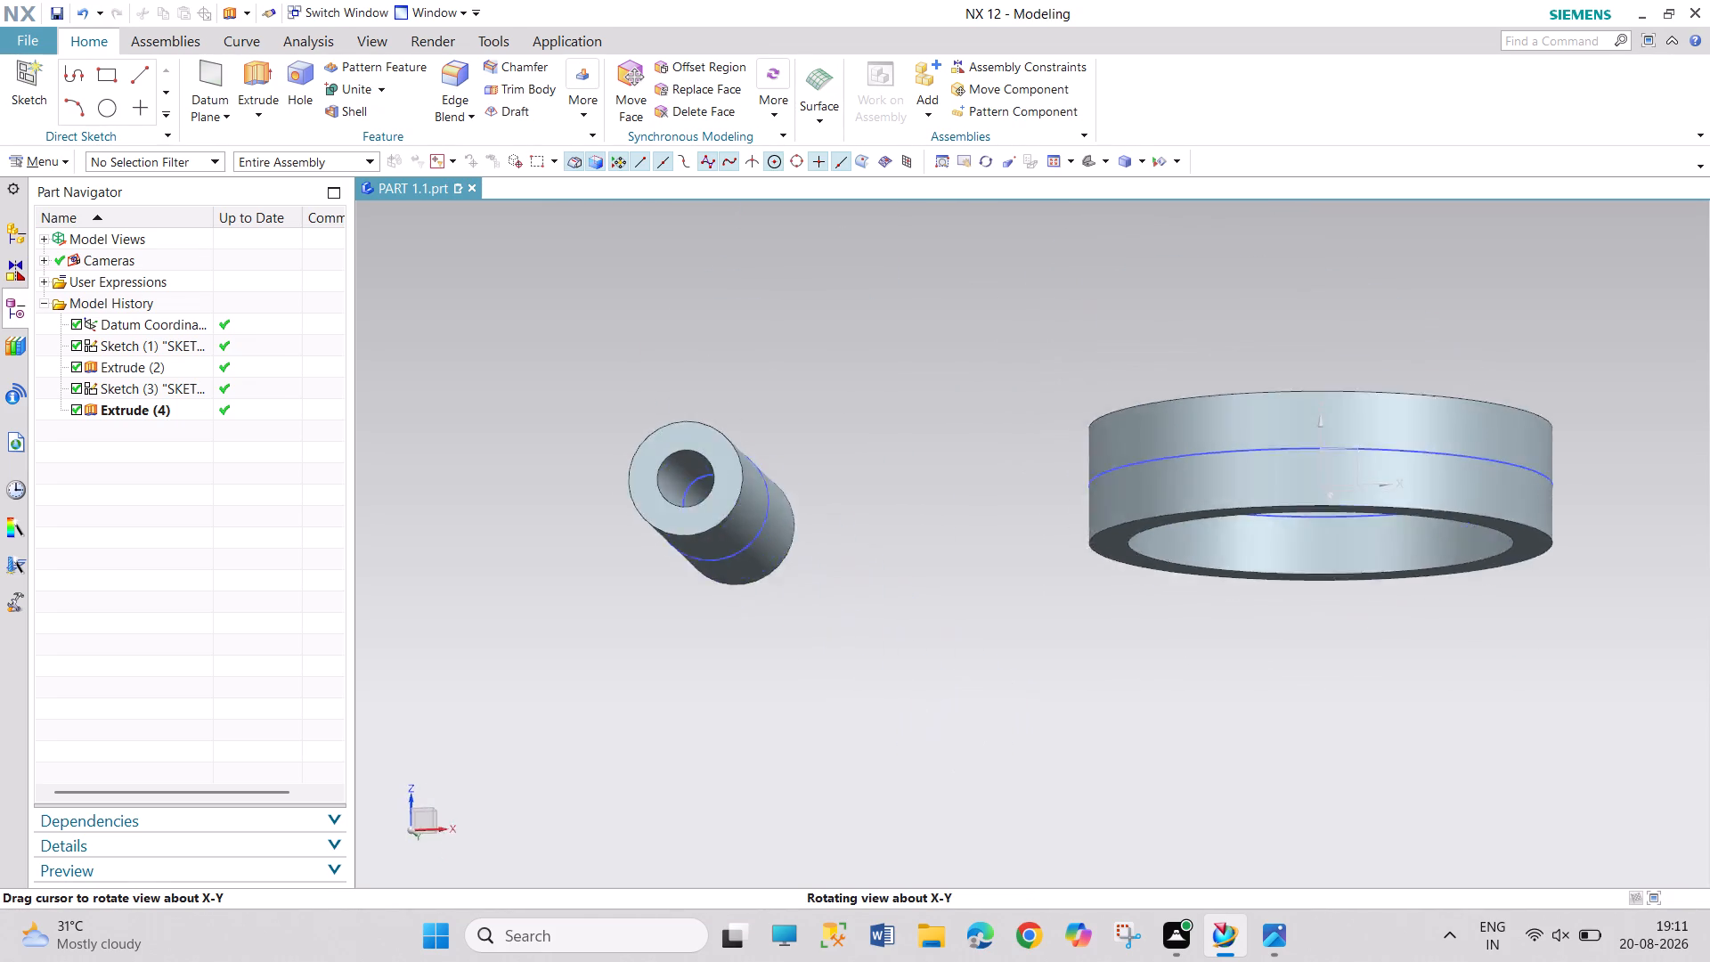
pyautogui.moveTo(786, 515); pyautogui.dragTo(819, 588, button='middle')
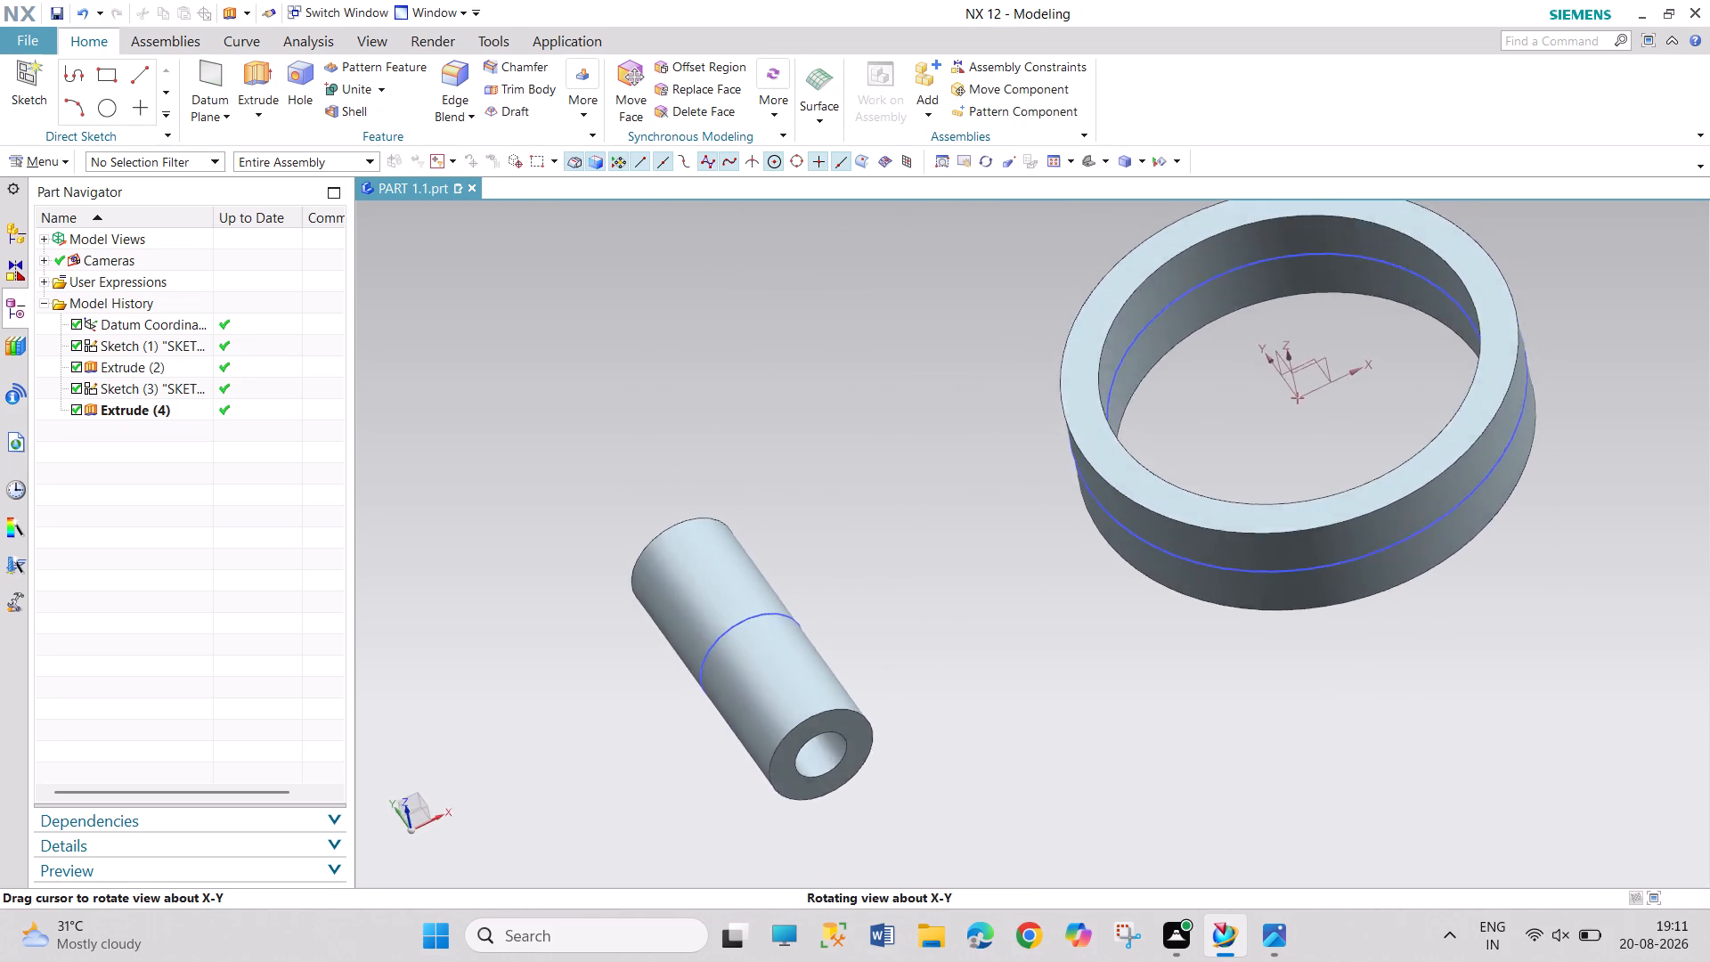
pyautogui.moveTo(819, 588); pyautogui.dragTo(818, 587, button='middle')
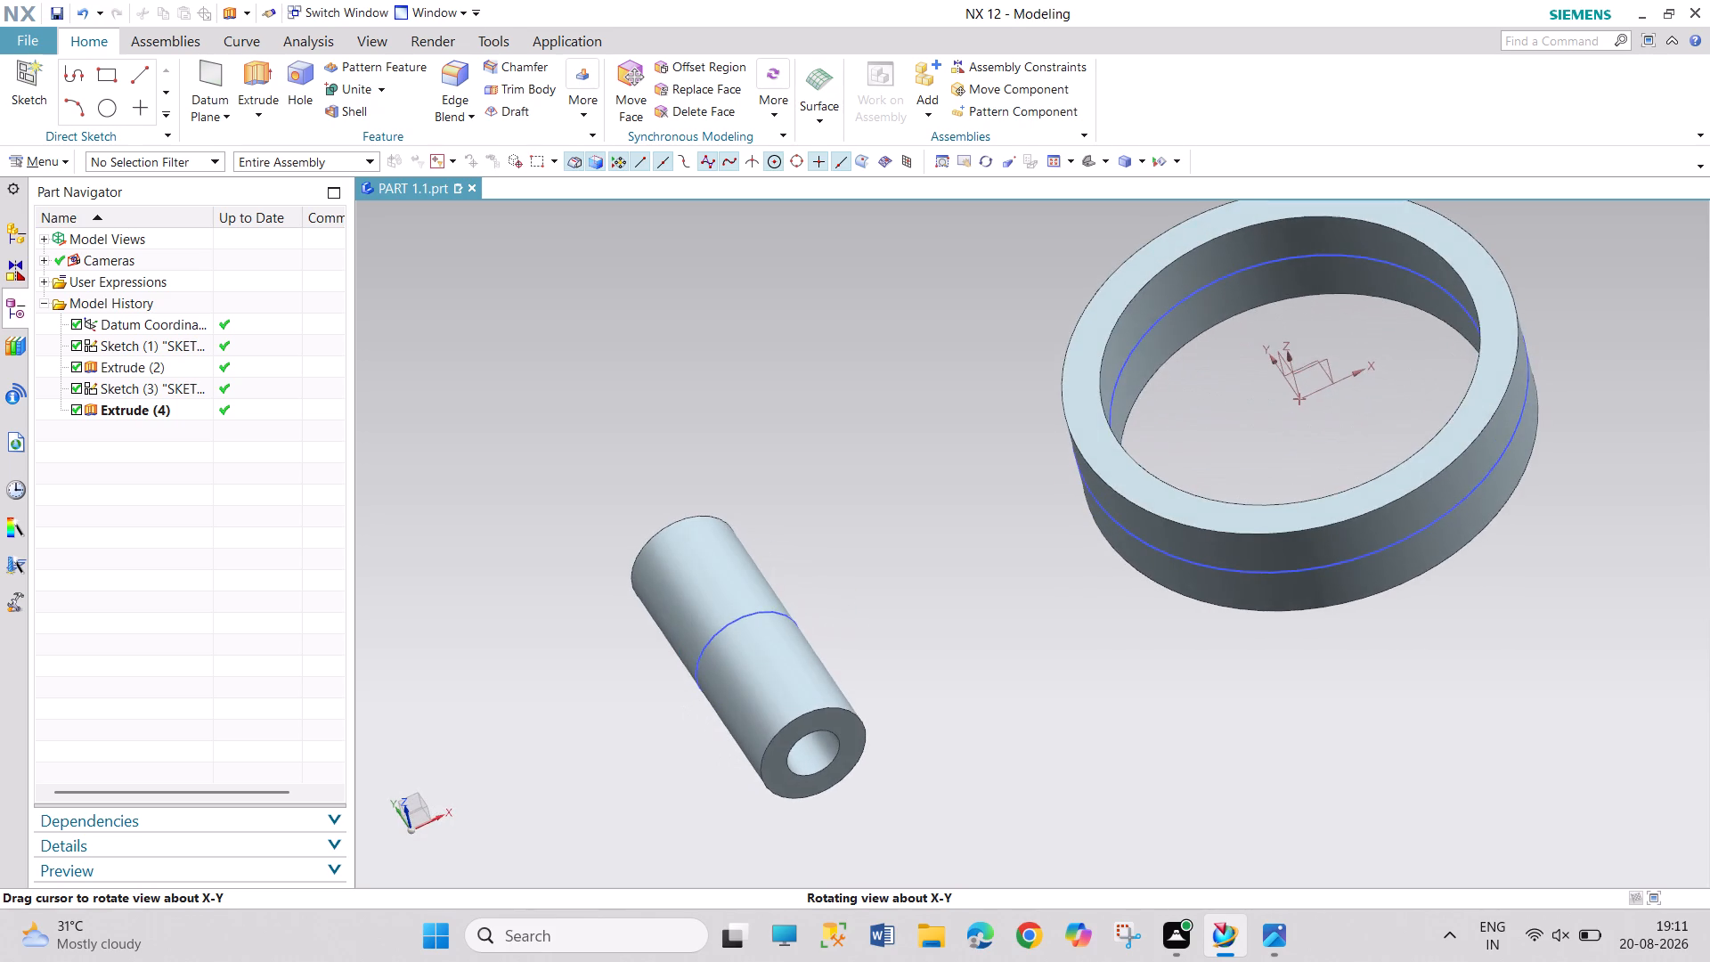
pyautogui.moveTo(818, 587); pyautogui.dragTo(815, 586, button='middle')
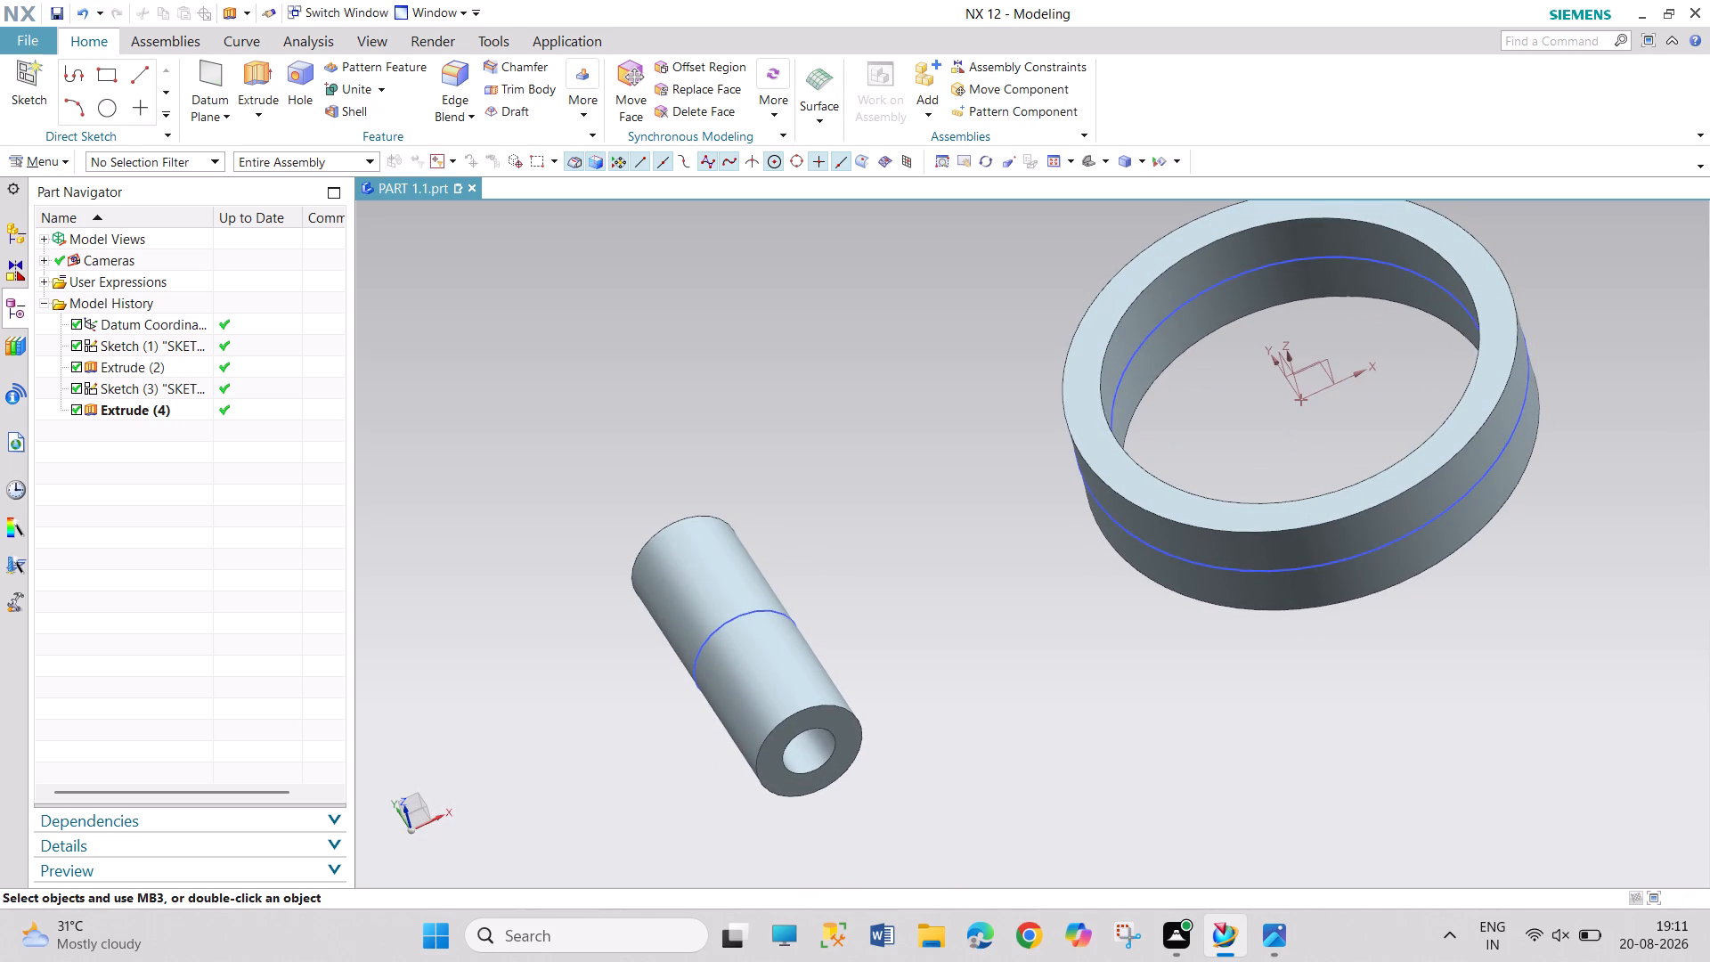
pyautogui.moveTo(889, 601); pyautogui.dragTo(885, 609, button='middle')
pyautogui.moveTo(904, 621); pyautogui.dragTo(853, 664, button='middle')
pyautogui.moveTo(904, 621); pyautogui.dragTo(853, 664, button='right')
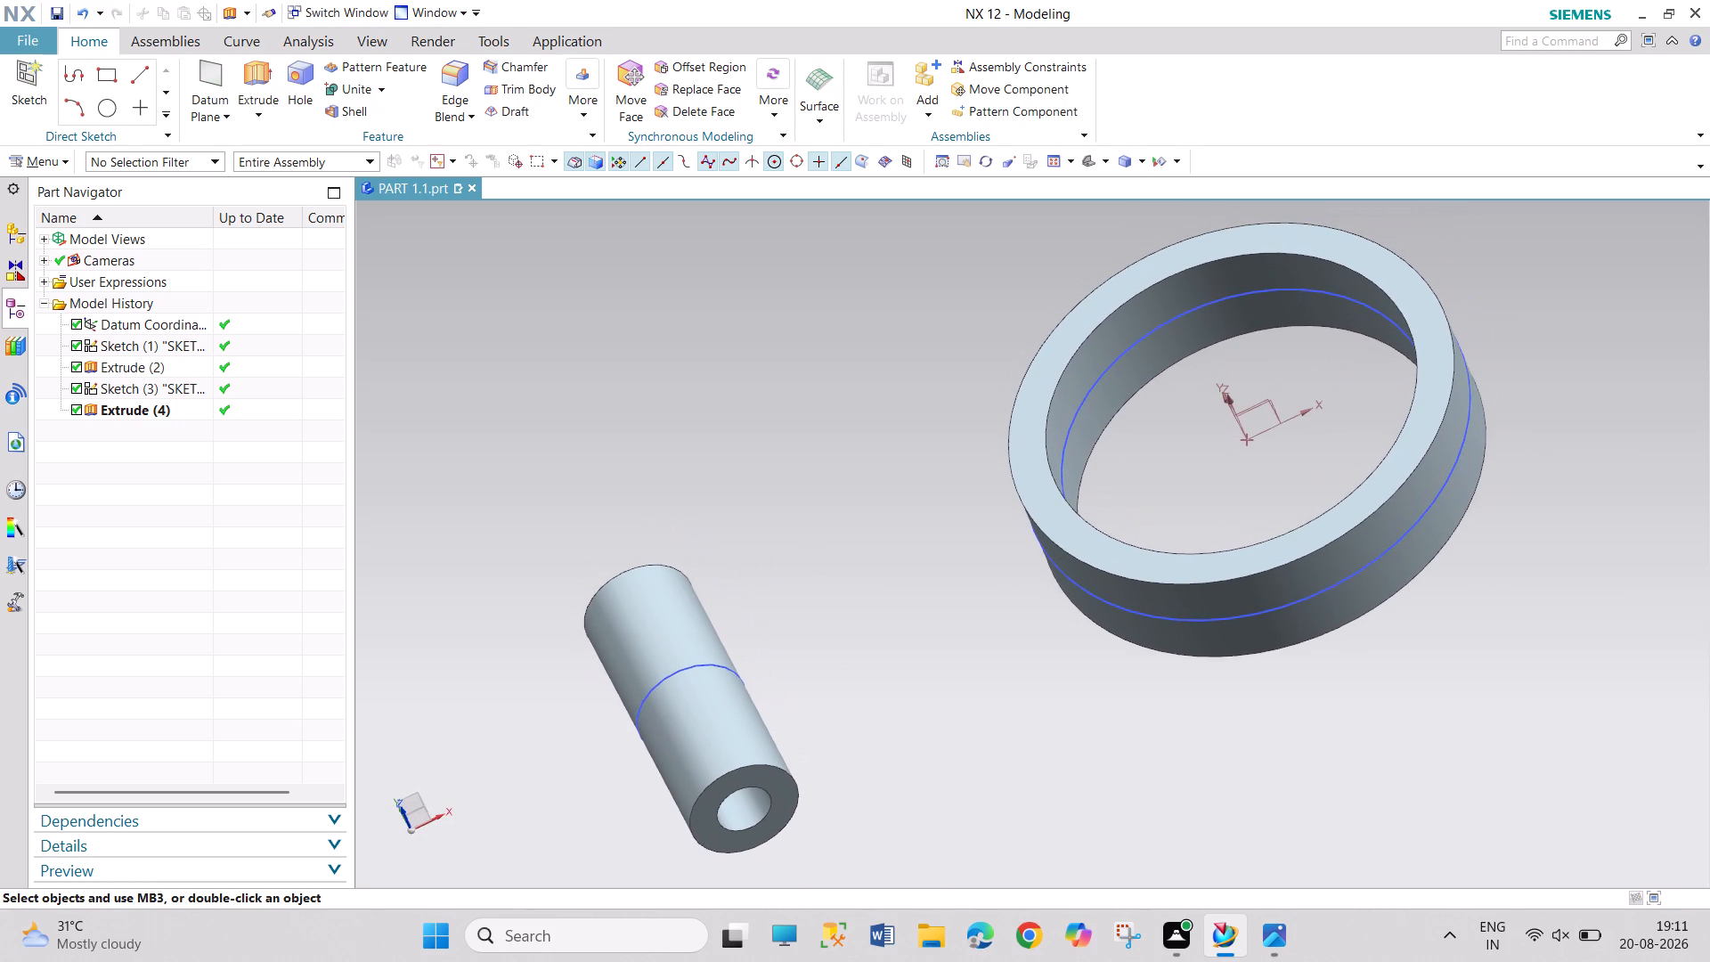
pyautogui.scroll(1, 840, 664)
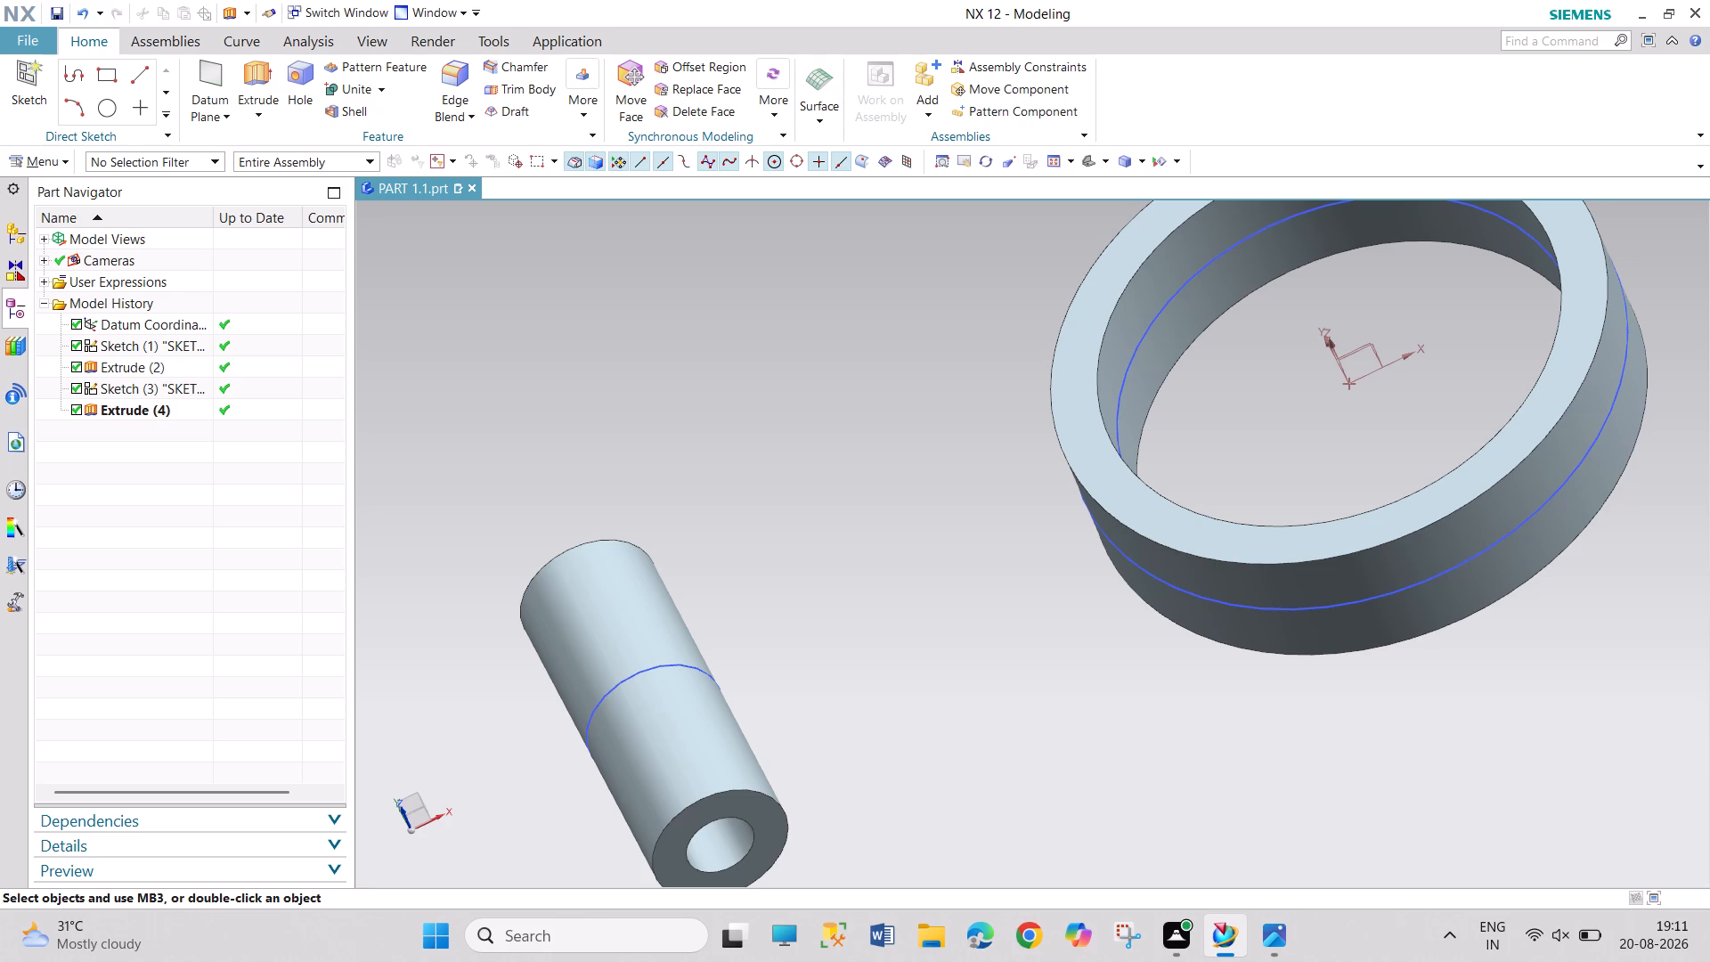
pyautogui.scroll(-3, 854, 633)
pyautogui.scroll(1, 796, 821)
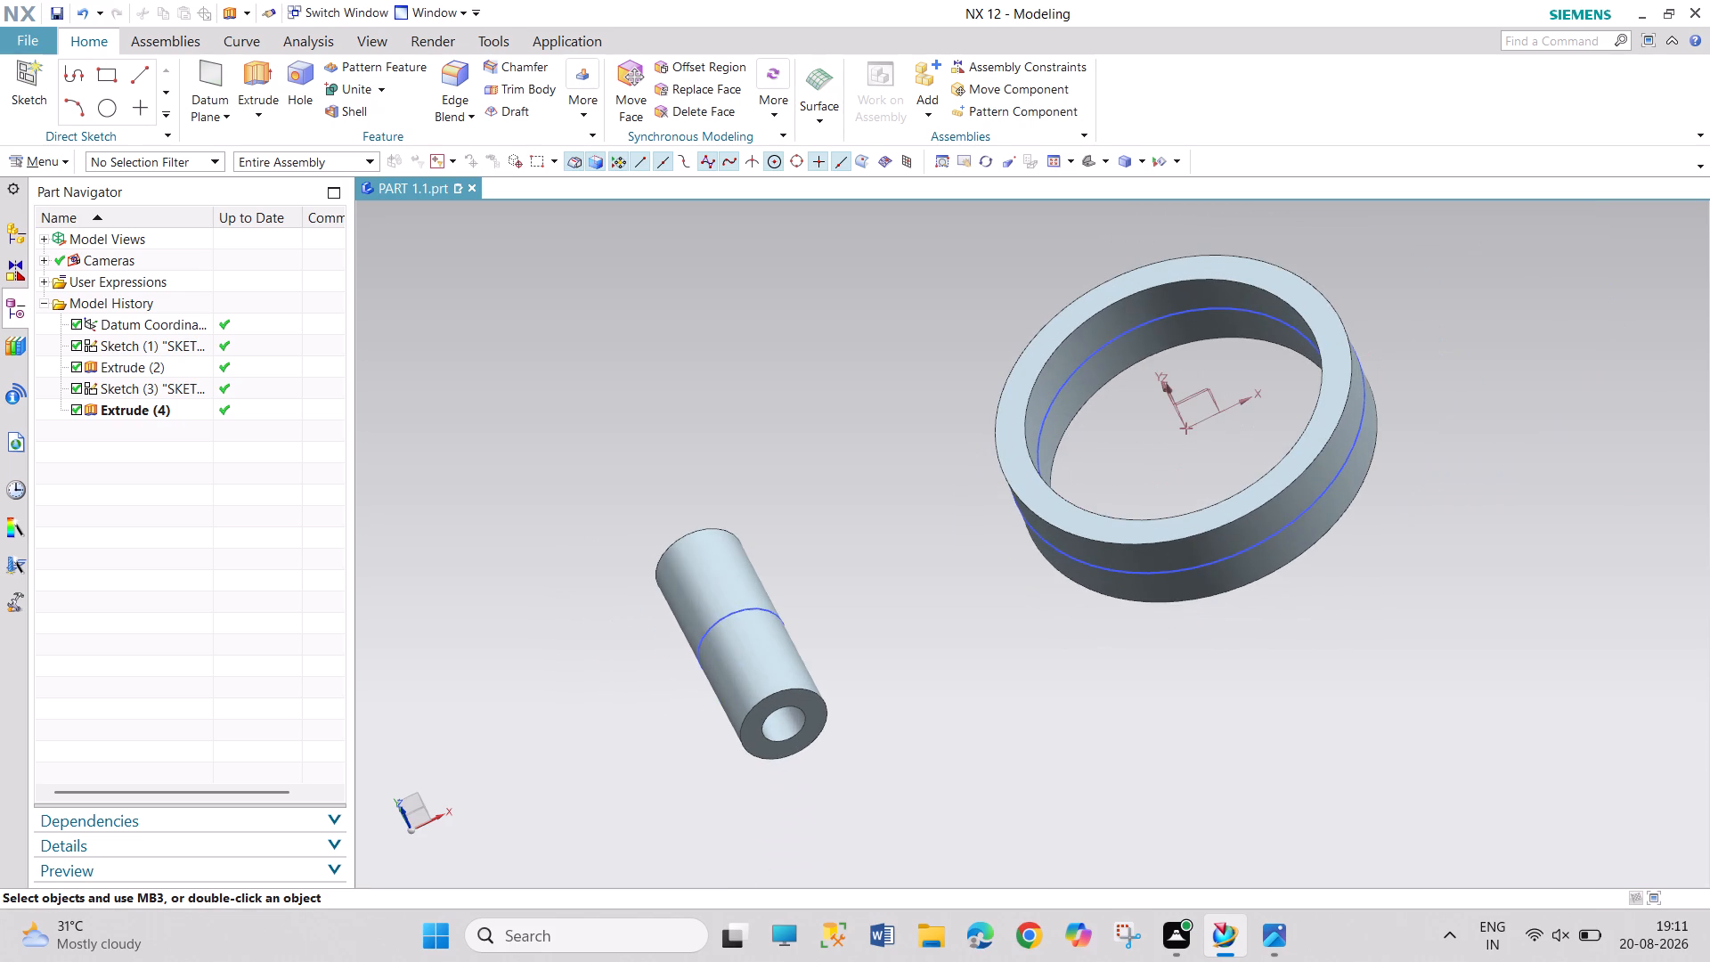
pyautogui.moveTo(1002, 725); pyautogui.dragTo(978, 742, button='middle')
pyautogui.moveTo(1002, 725); pyautogui.dragTo(978, 742, button='right')
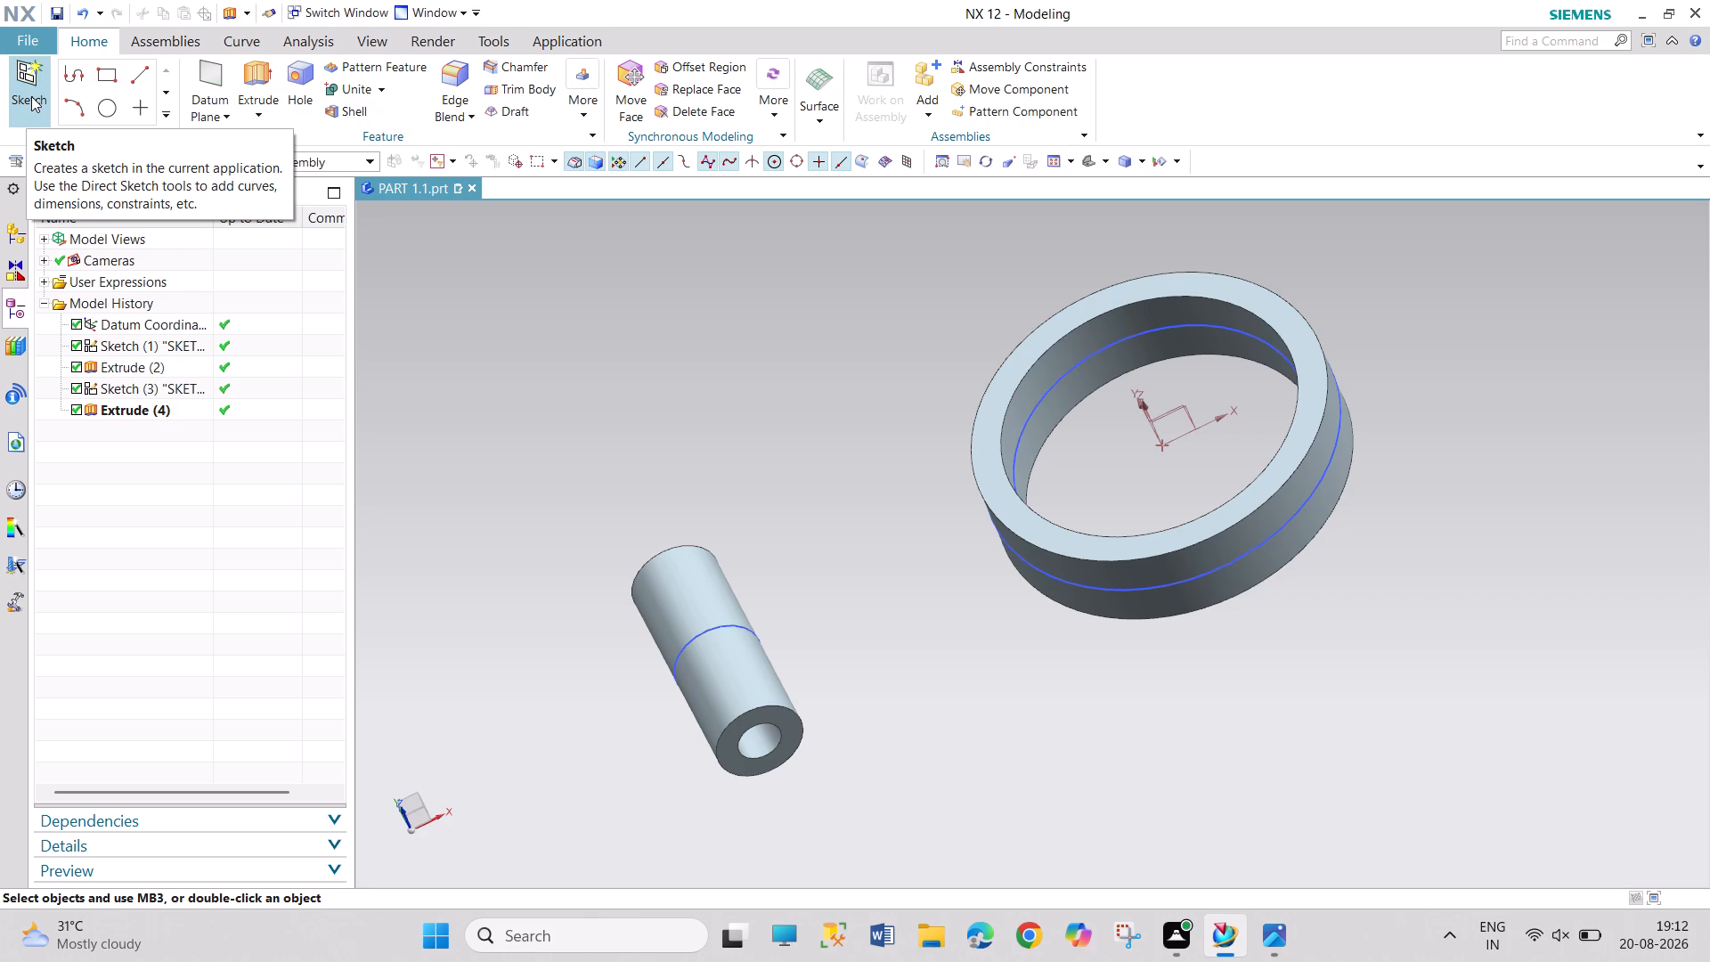
# Create a sketch in the task environment on the XY plane of the datum coordinate system.
pyautogui.click(39, 152)
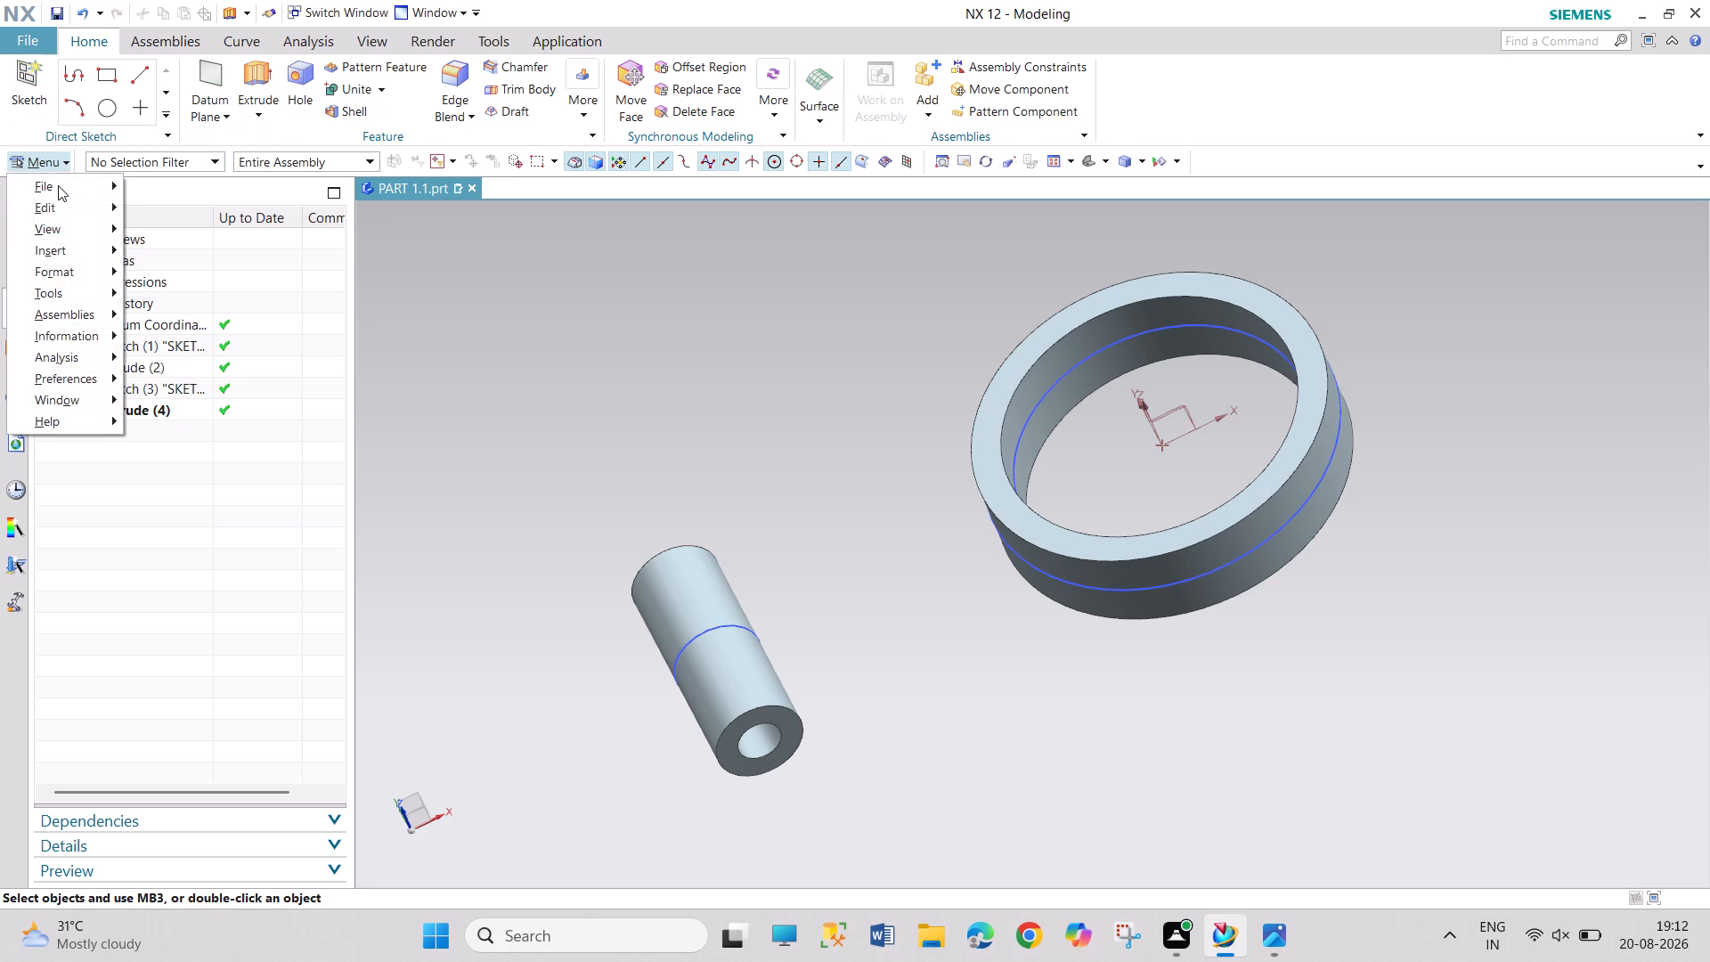
pyautogui.click(69, 245)
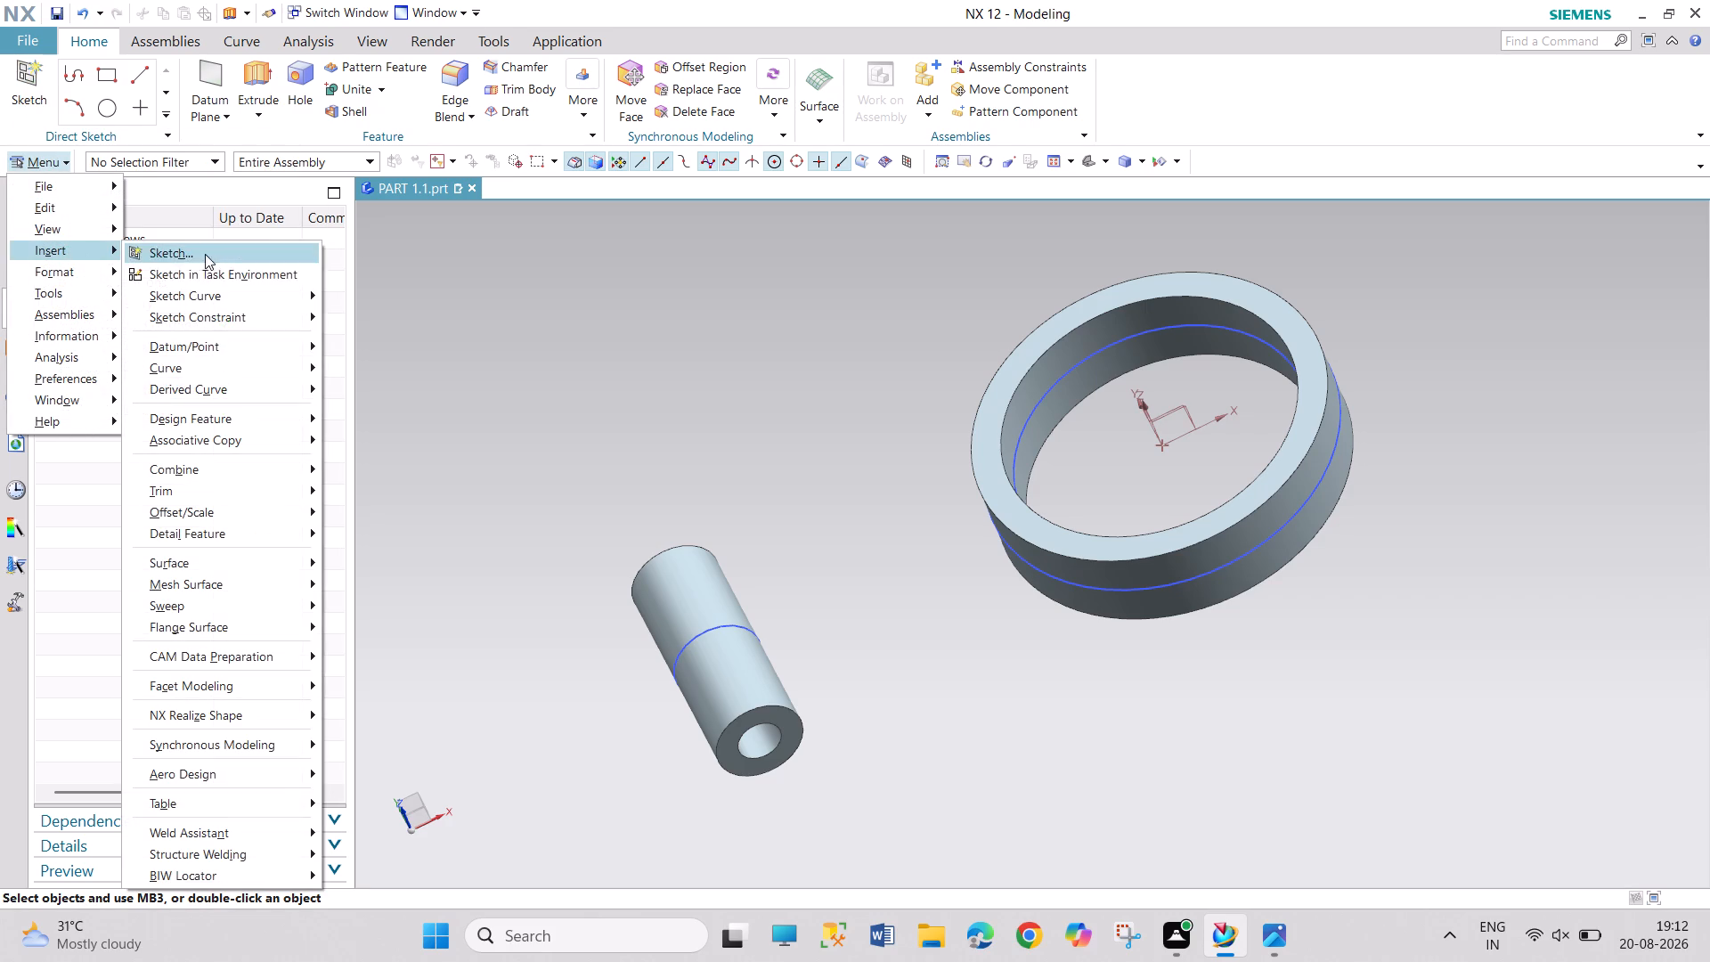
pyautogui.click(282, 281)
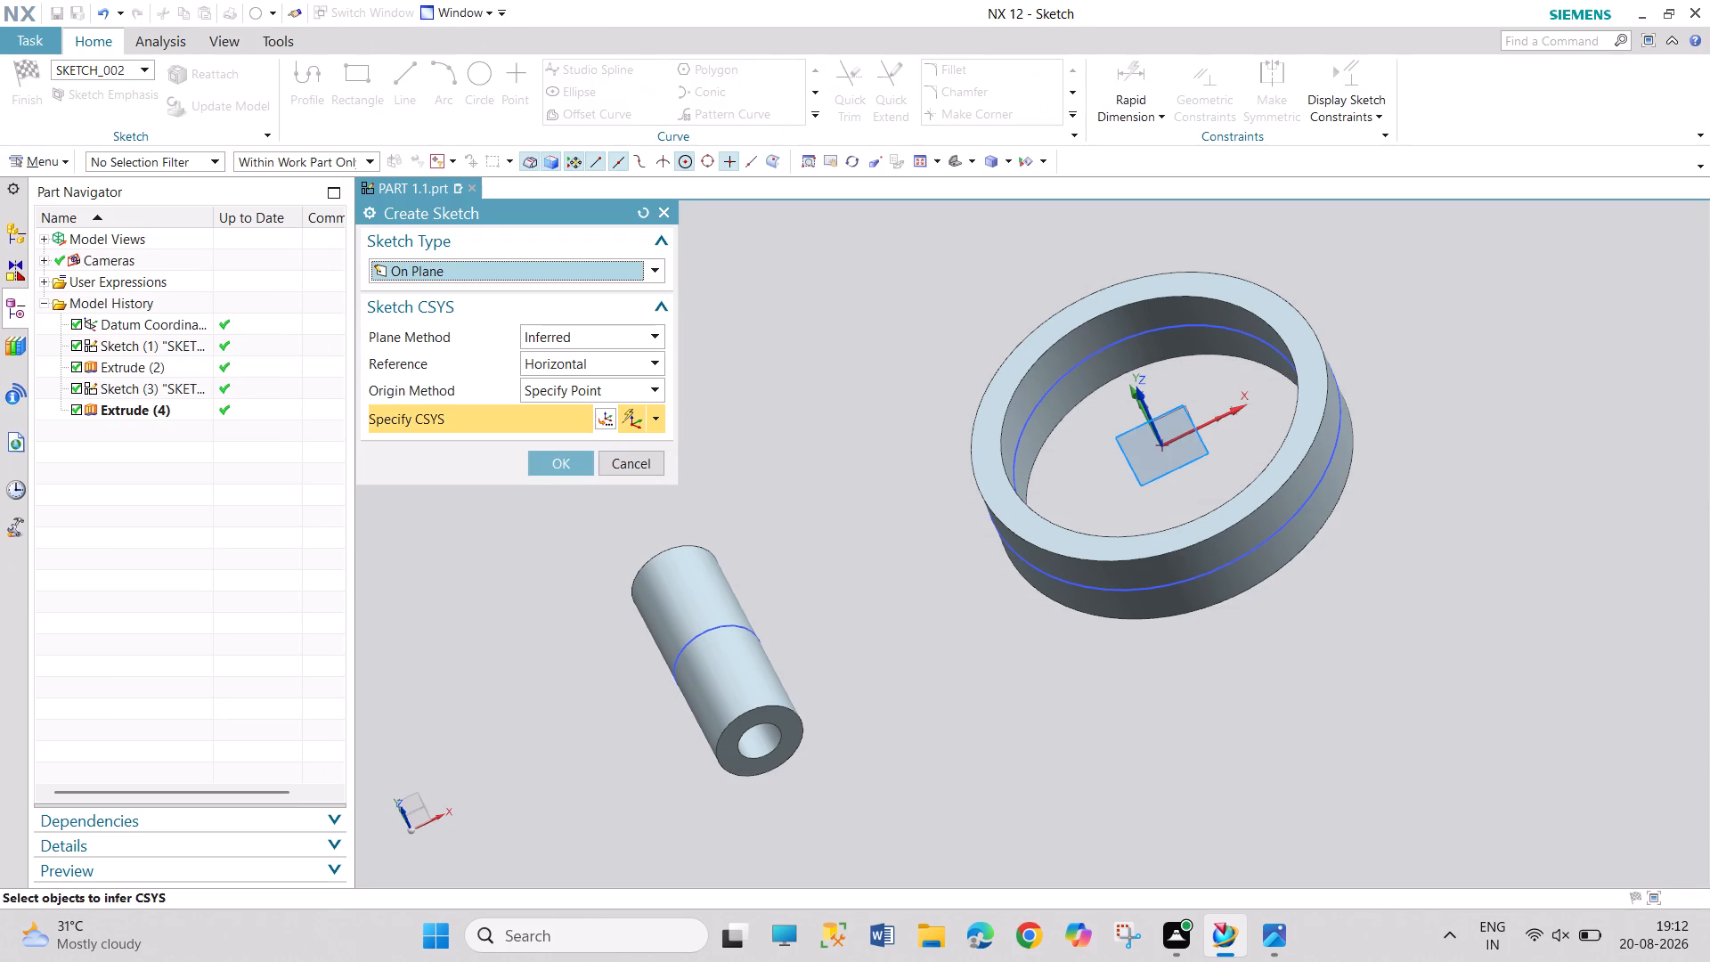
pyautogui.click(567, 465)
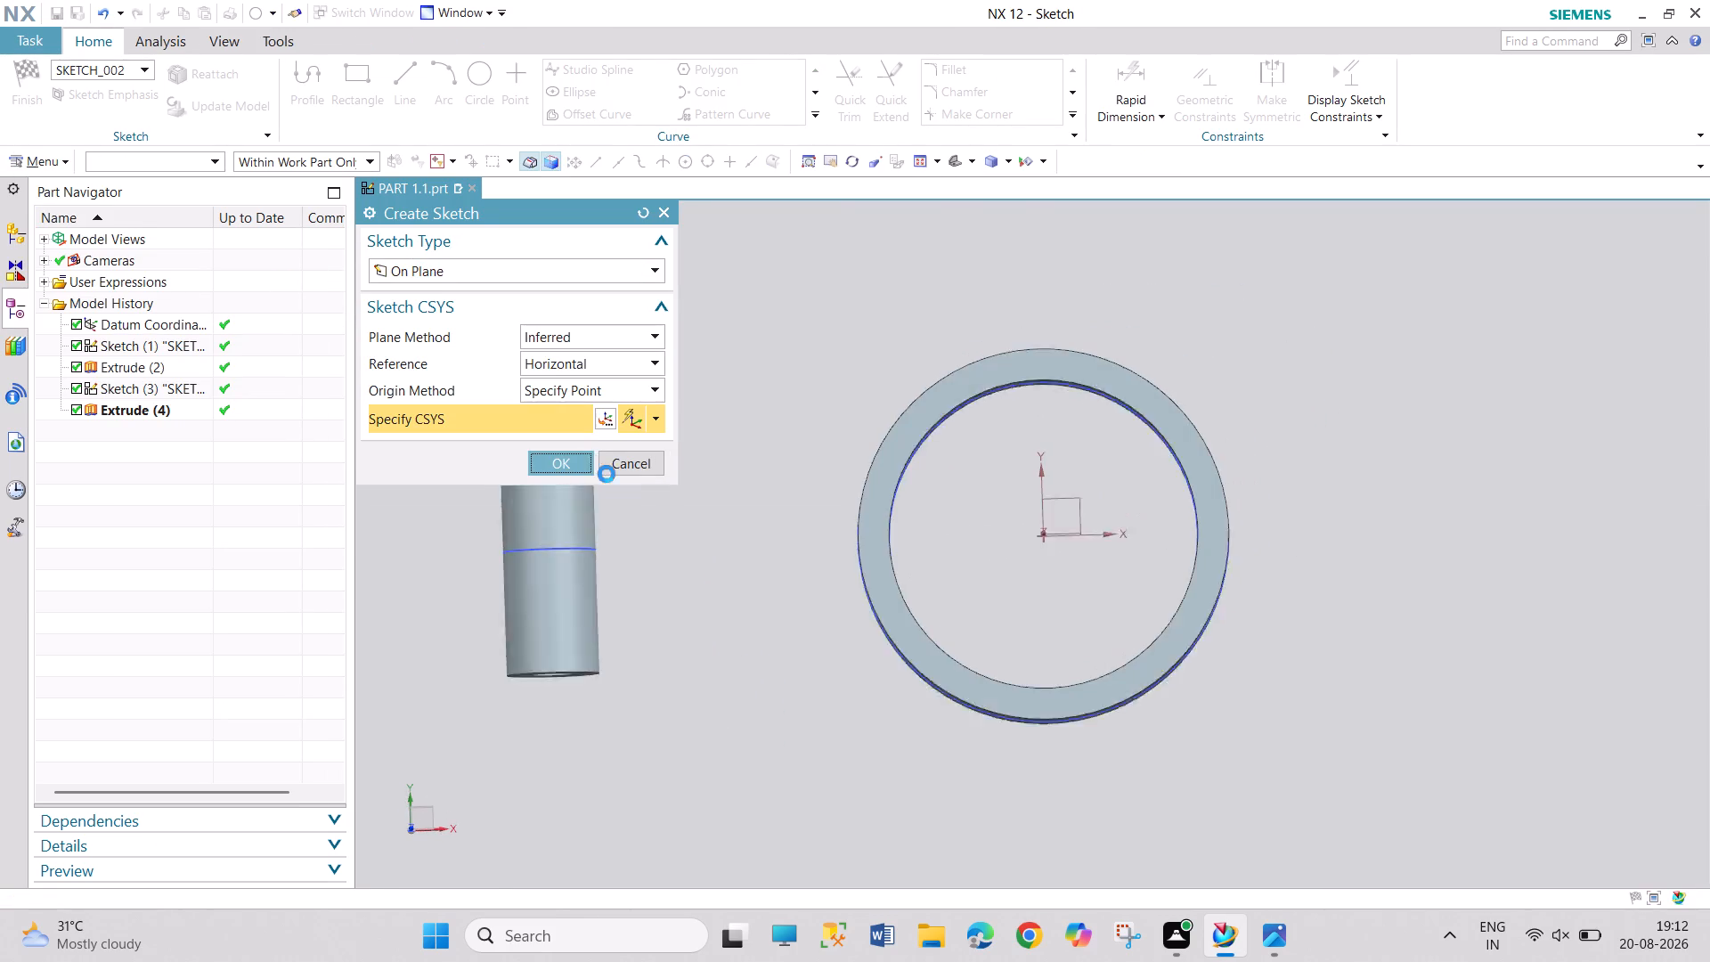
# Project the ring's outer circle into the sketch with Project Curve, using the Single Curve selection rule.
pyautogui.scroll(1, 729, 608)
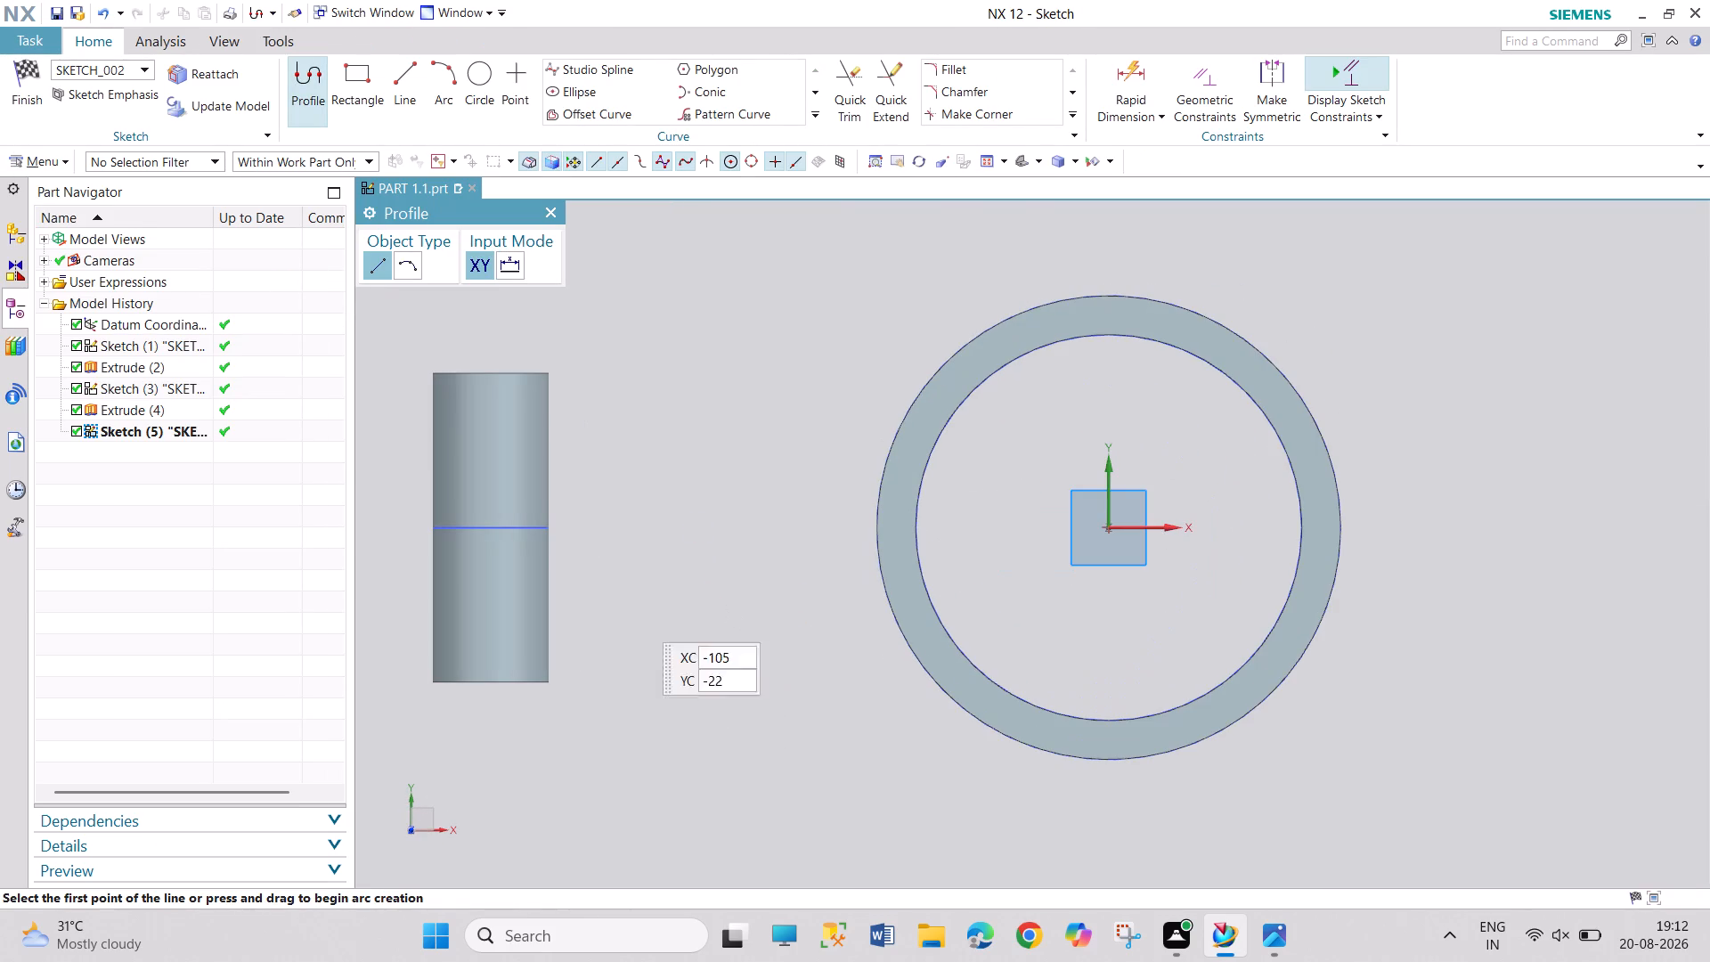
pyautogui.scroll(1, 397, 555)
pyautogui.scroll(-3, 395, 559)
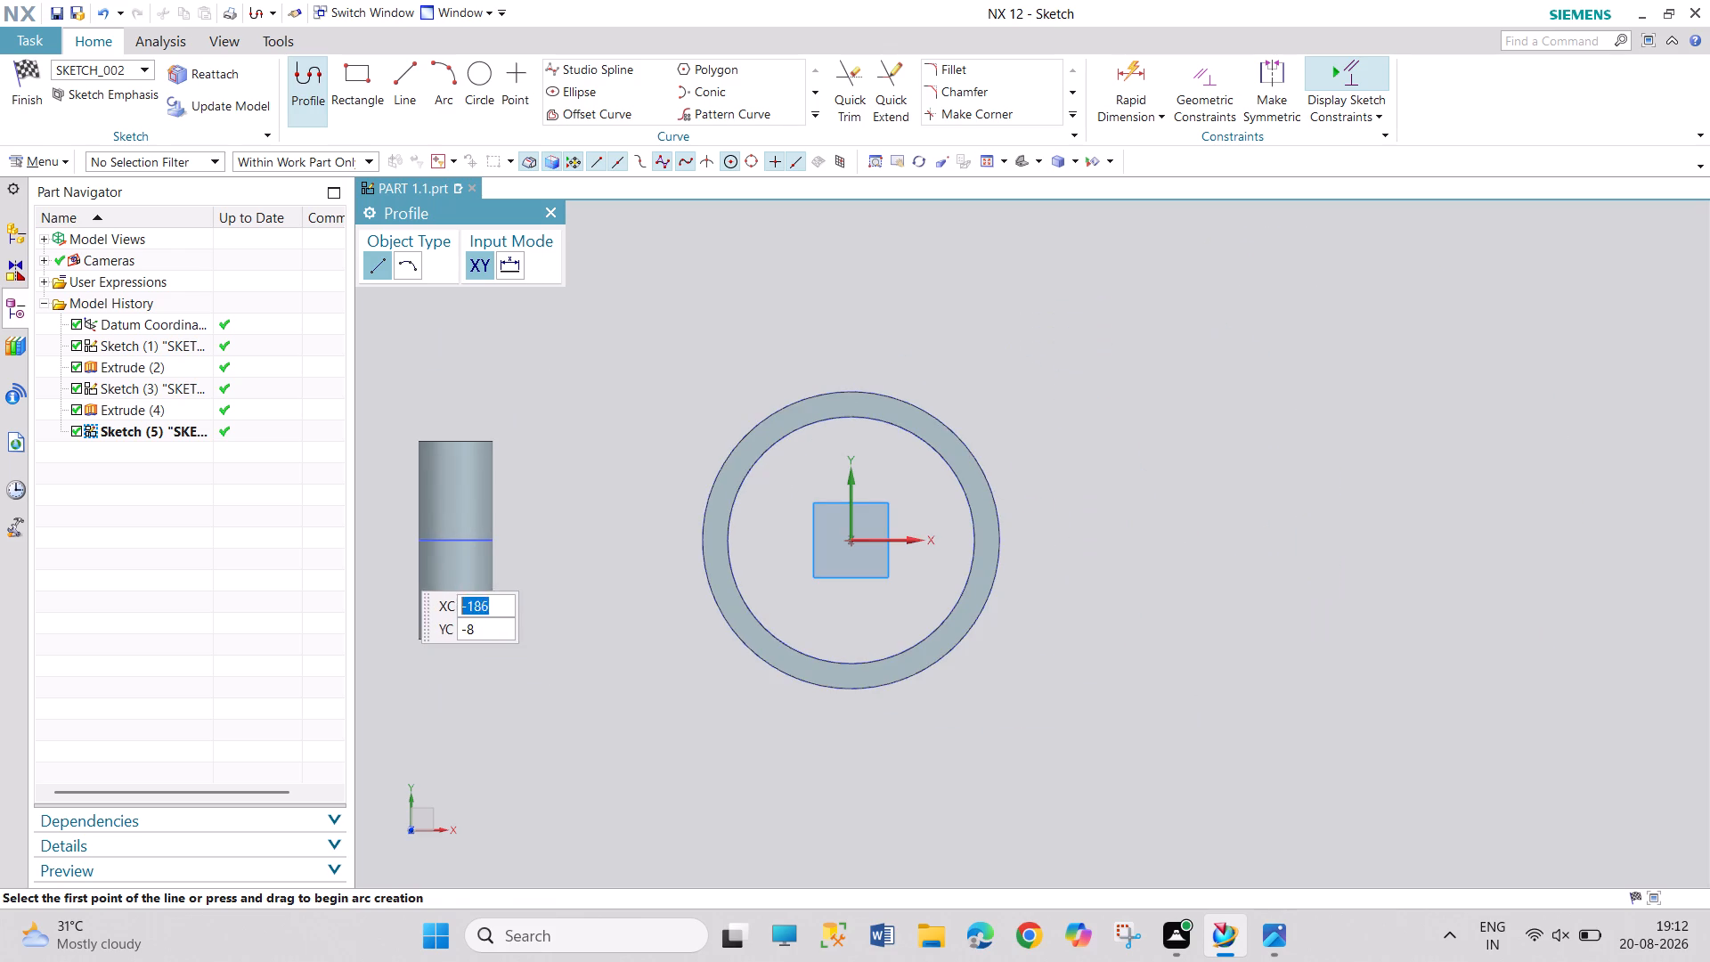
pyautogui.moveTo(603, 602); pyautogui.dragTo(906, 569, button='middle')
pyautogui.moveTo(603, 602); pyautogui.dragTo(907, 571, button='right')
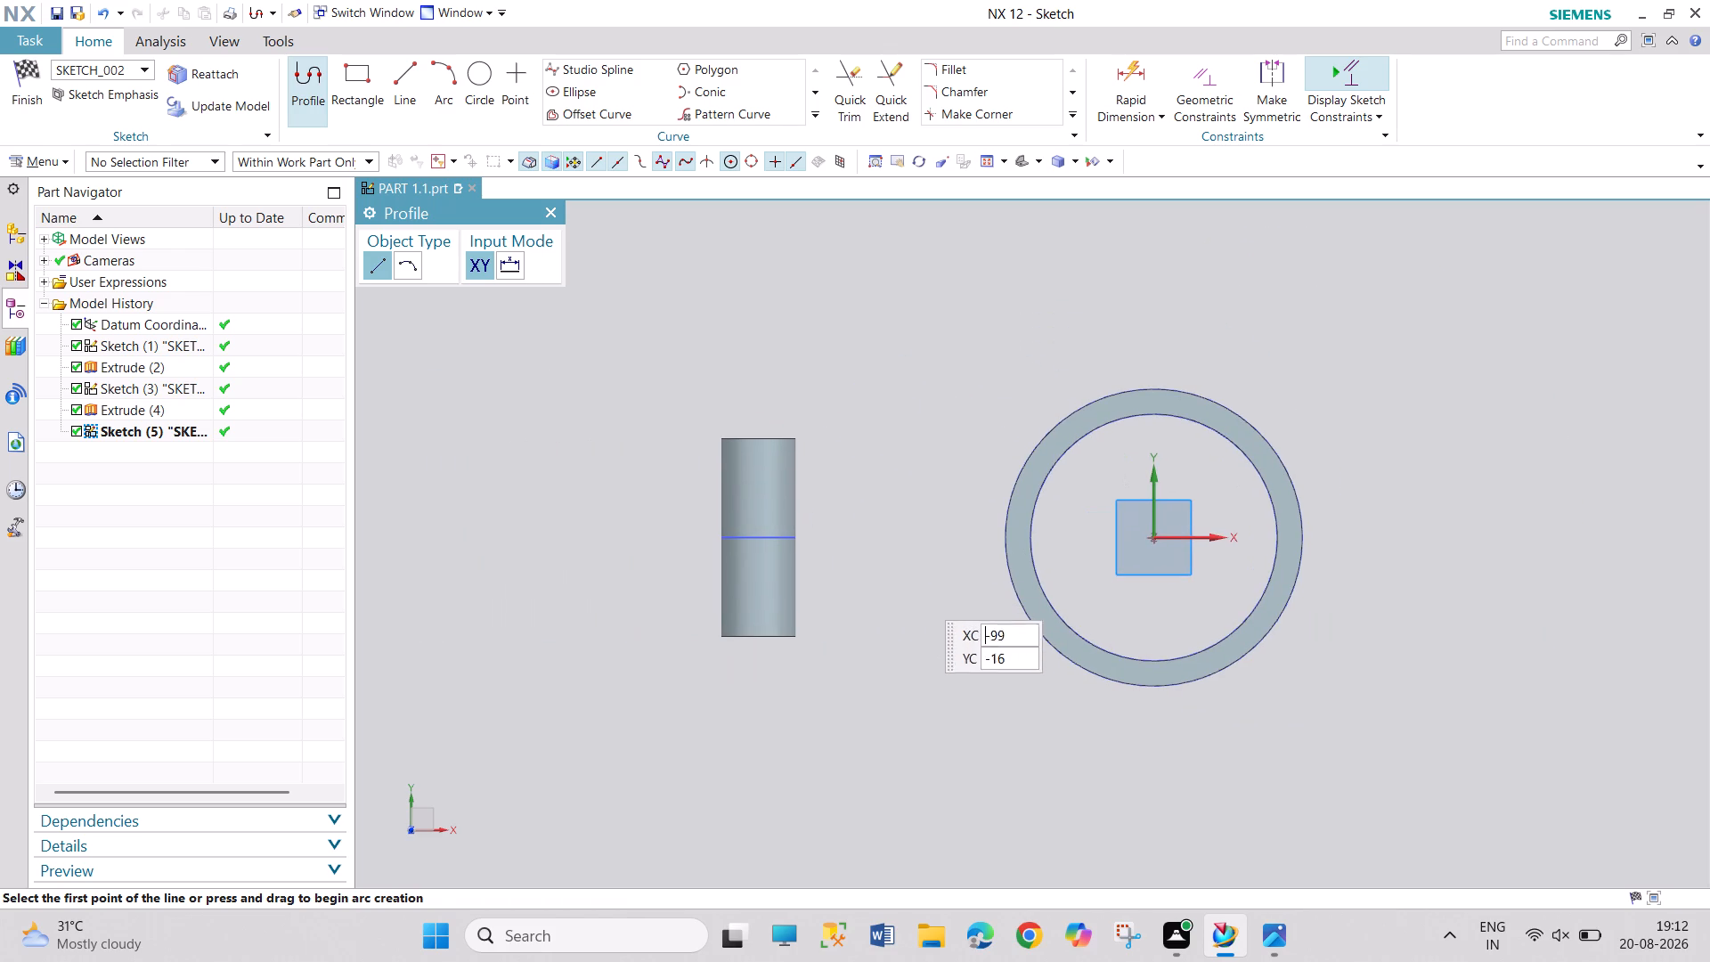
pyautogui.scroll(-1, 1055, 630)
pyautogui.scroll(1, 1067, 637)
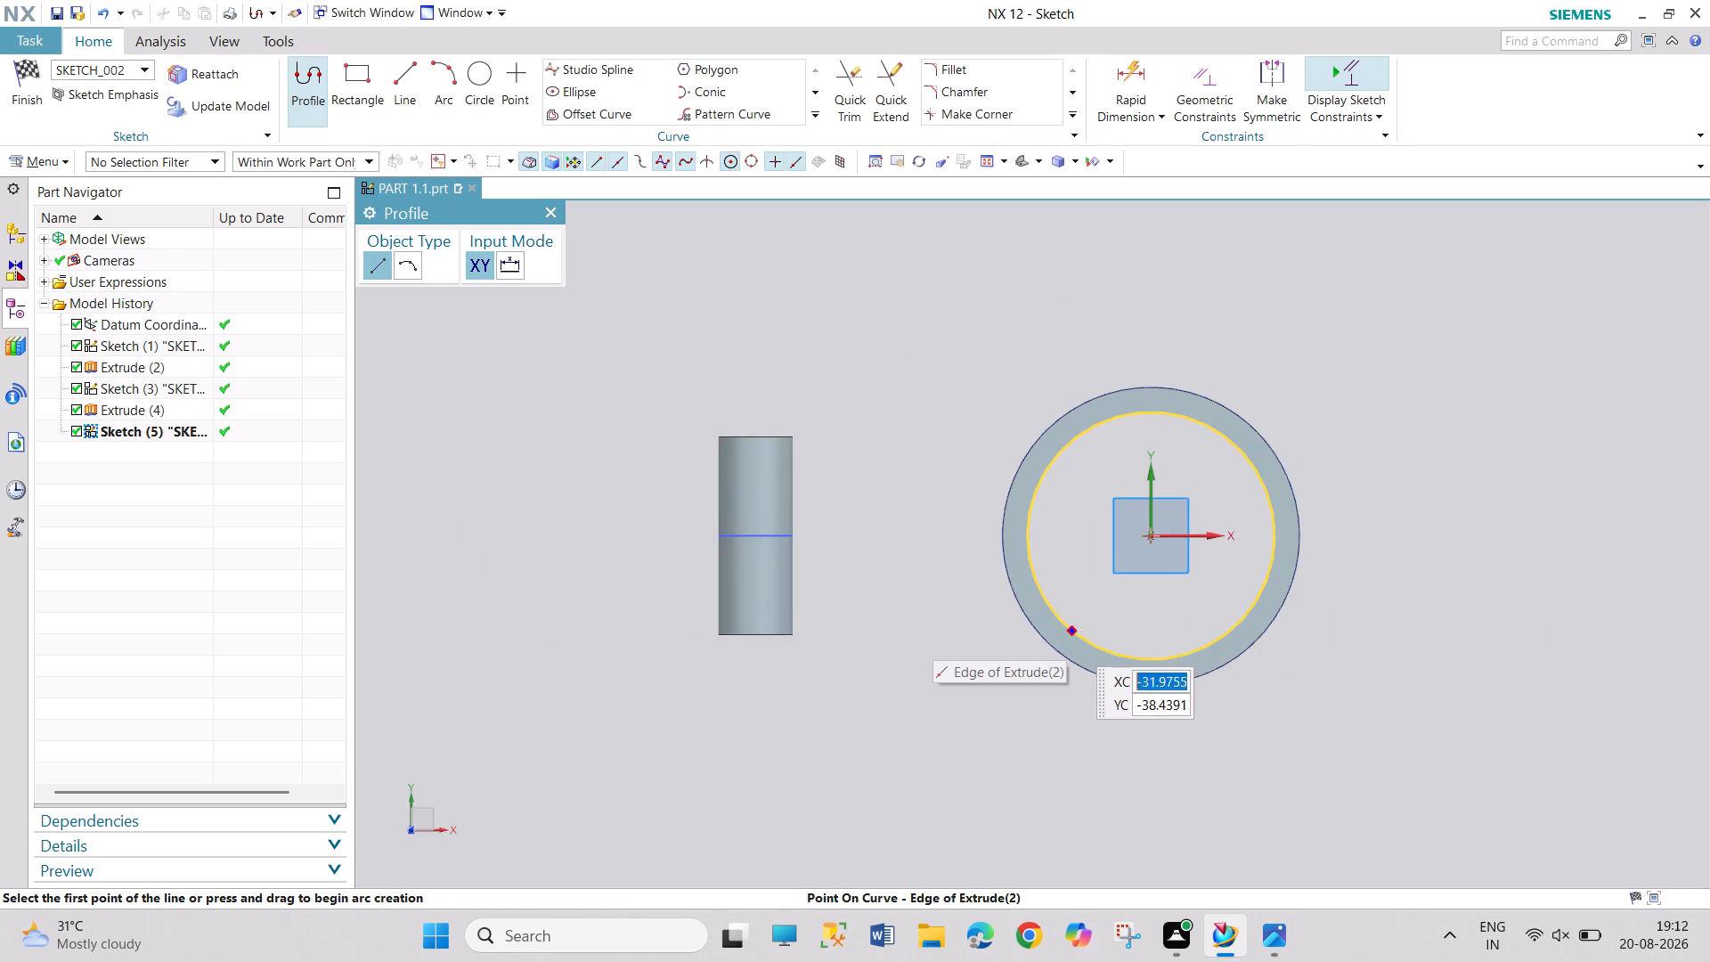
pyautogui.scroll(1, 1067, 635)
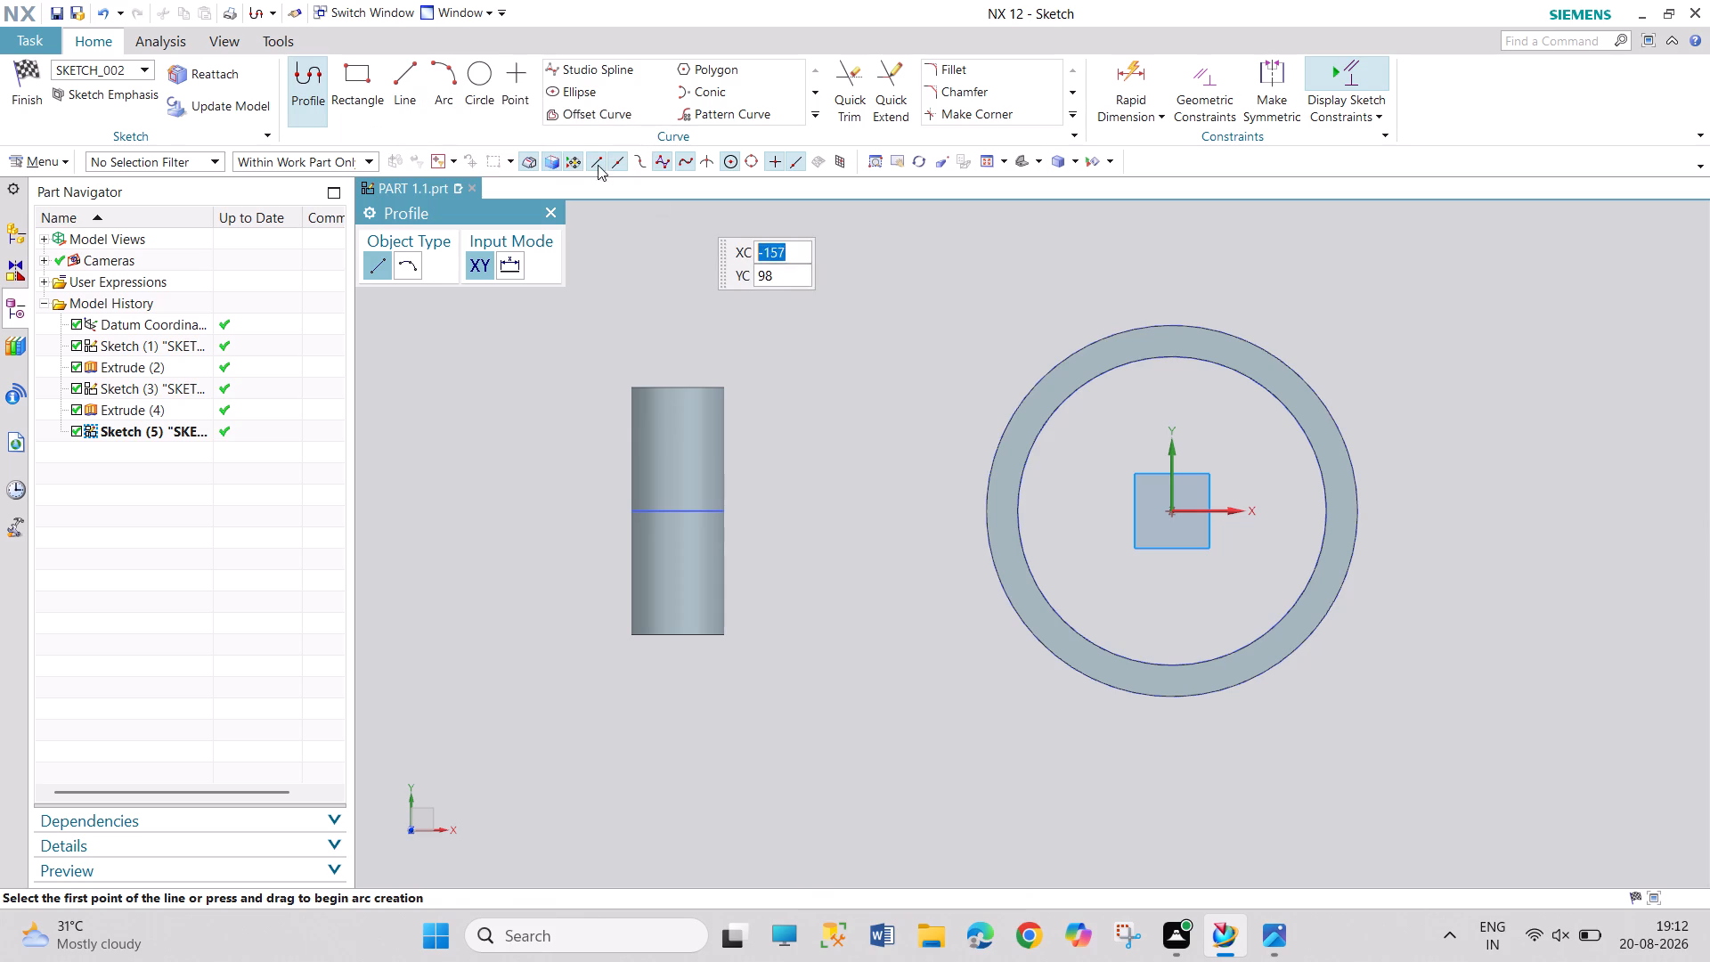
pyautogui.click(816, 112)
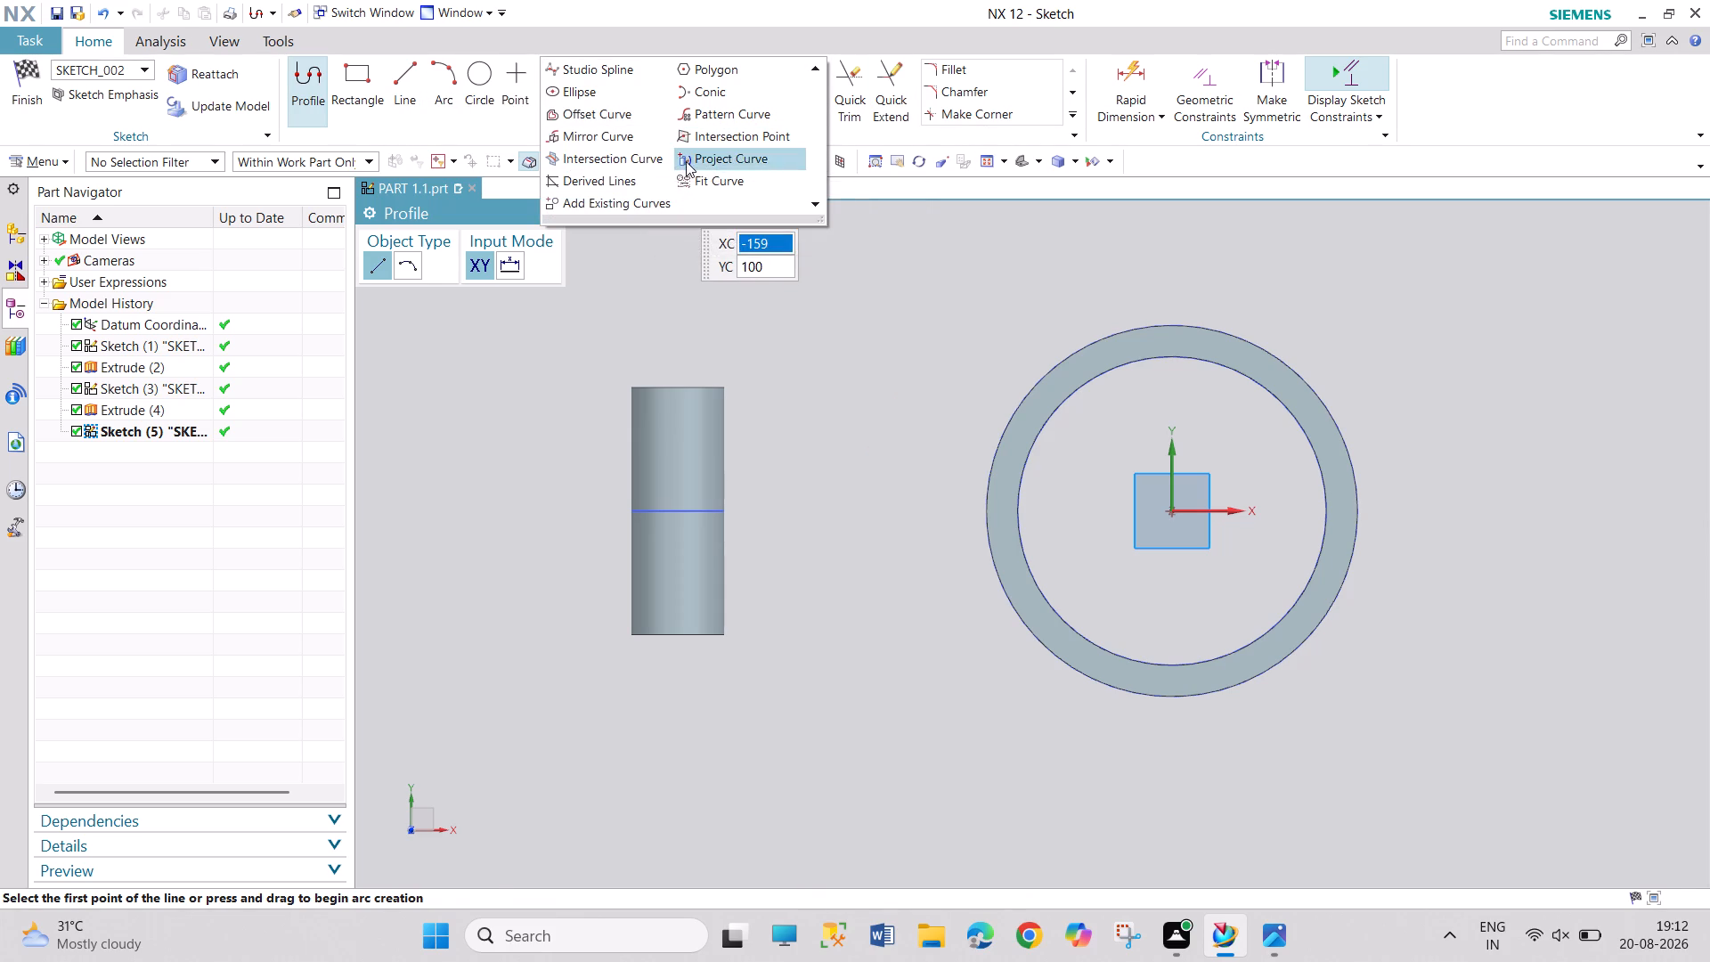
pyautogui.click(686, 161)
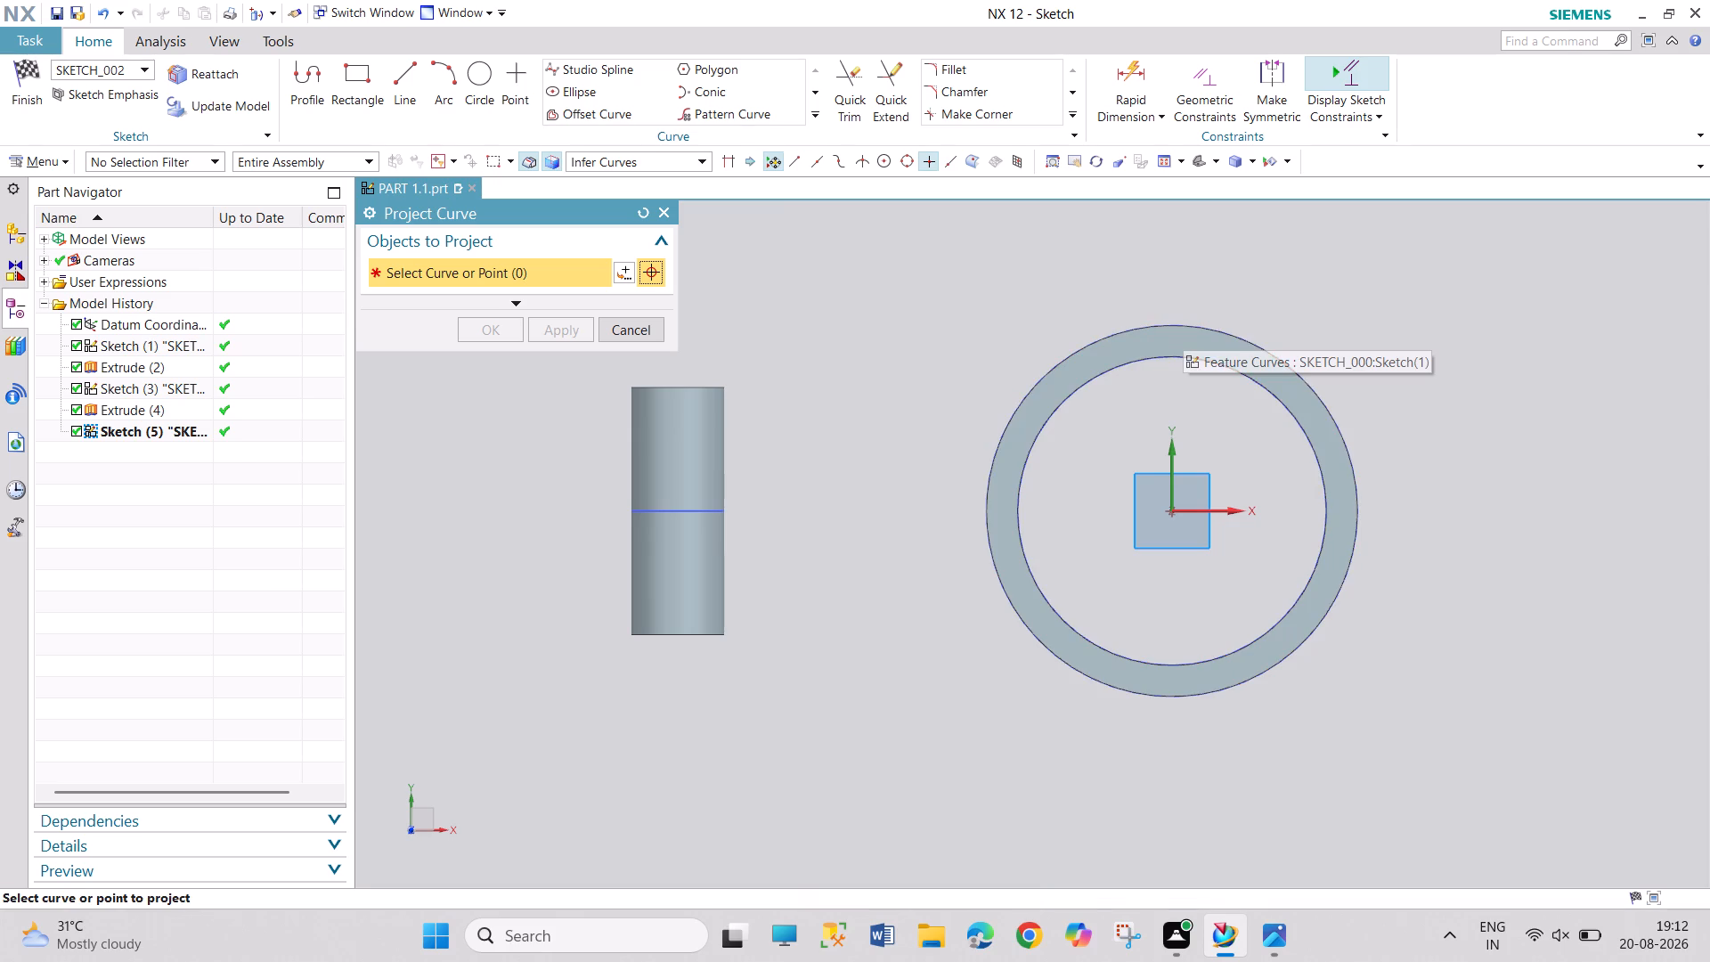
pyautogui.click(664, 161)
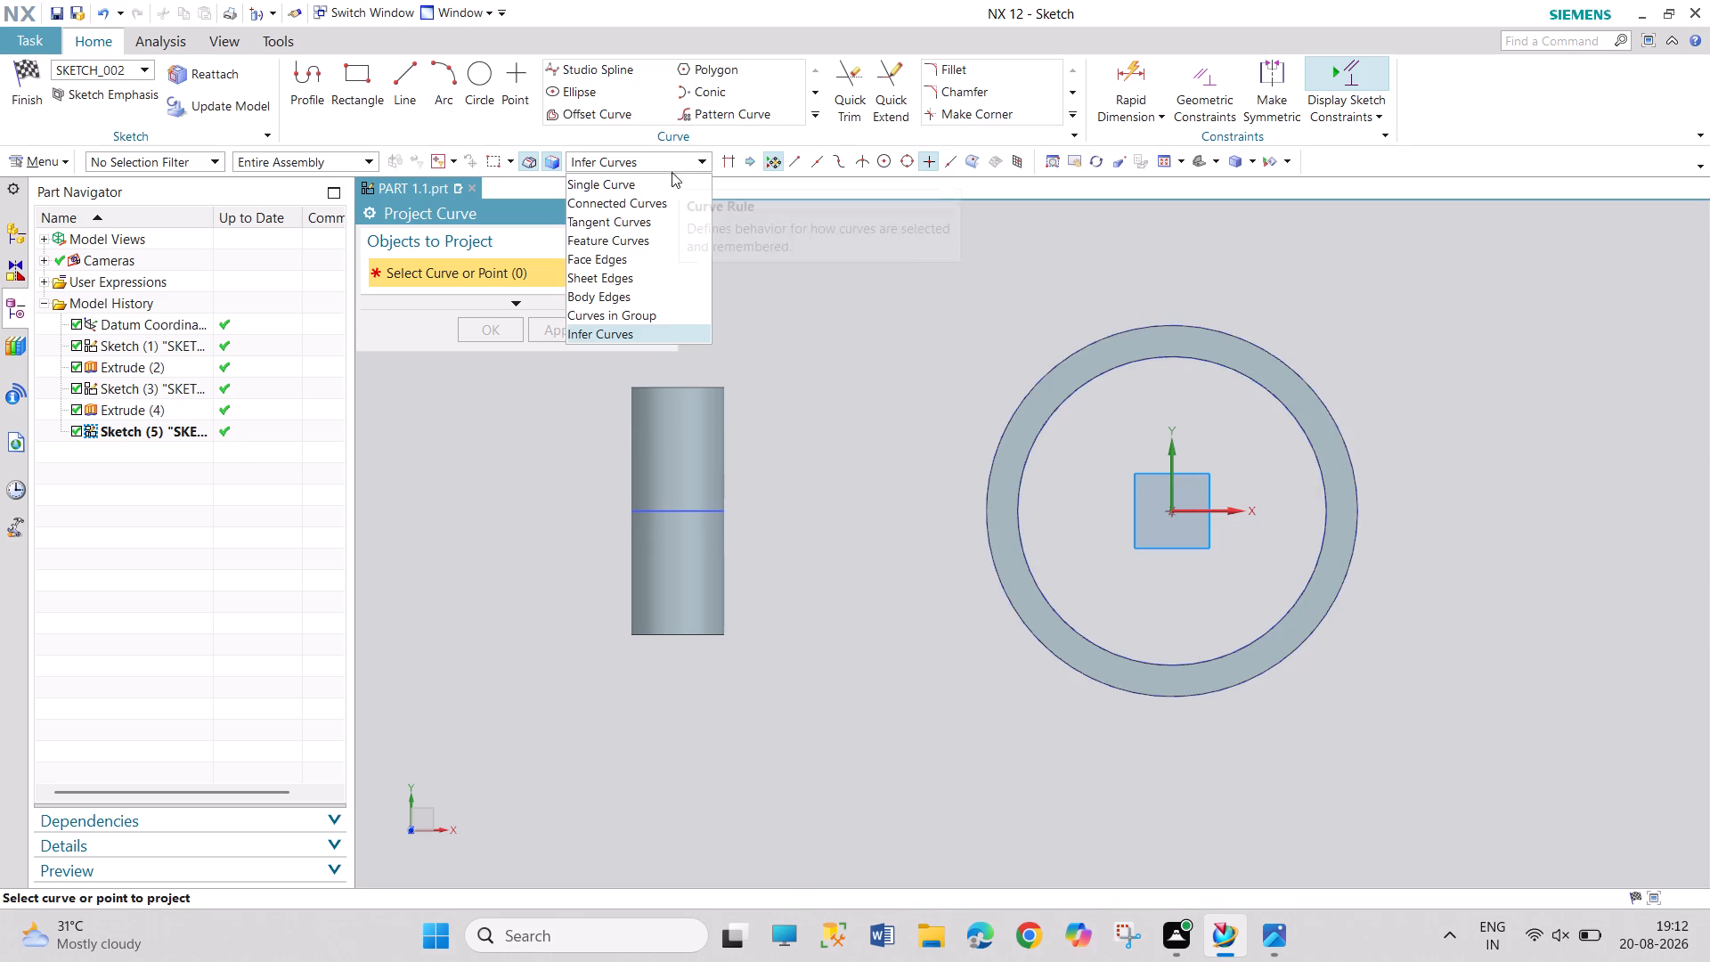
pyautogui.click(655, 183)
pyautogui.click(1089, 338)
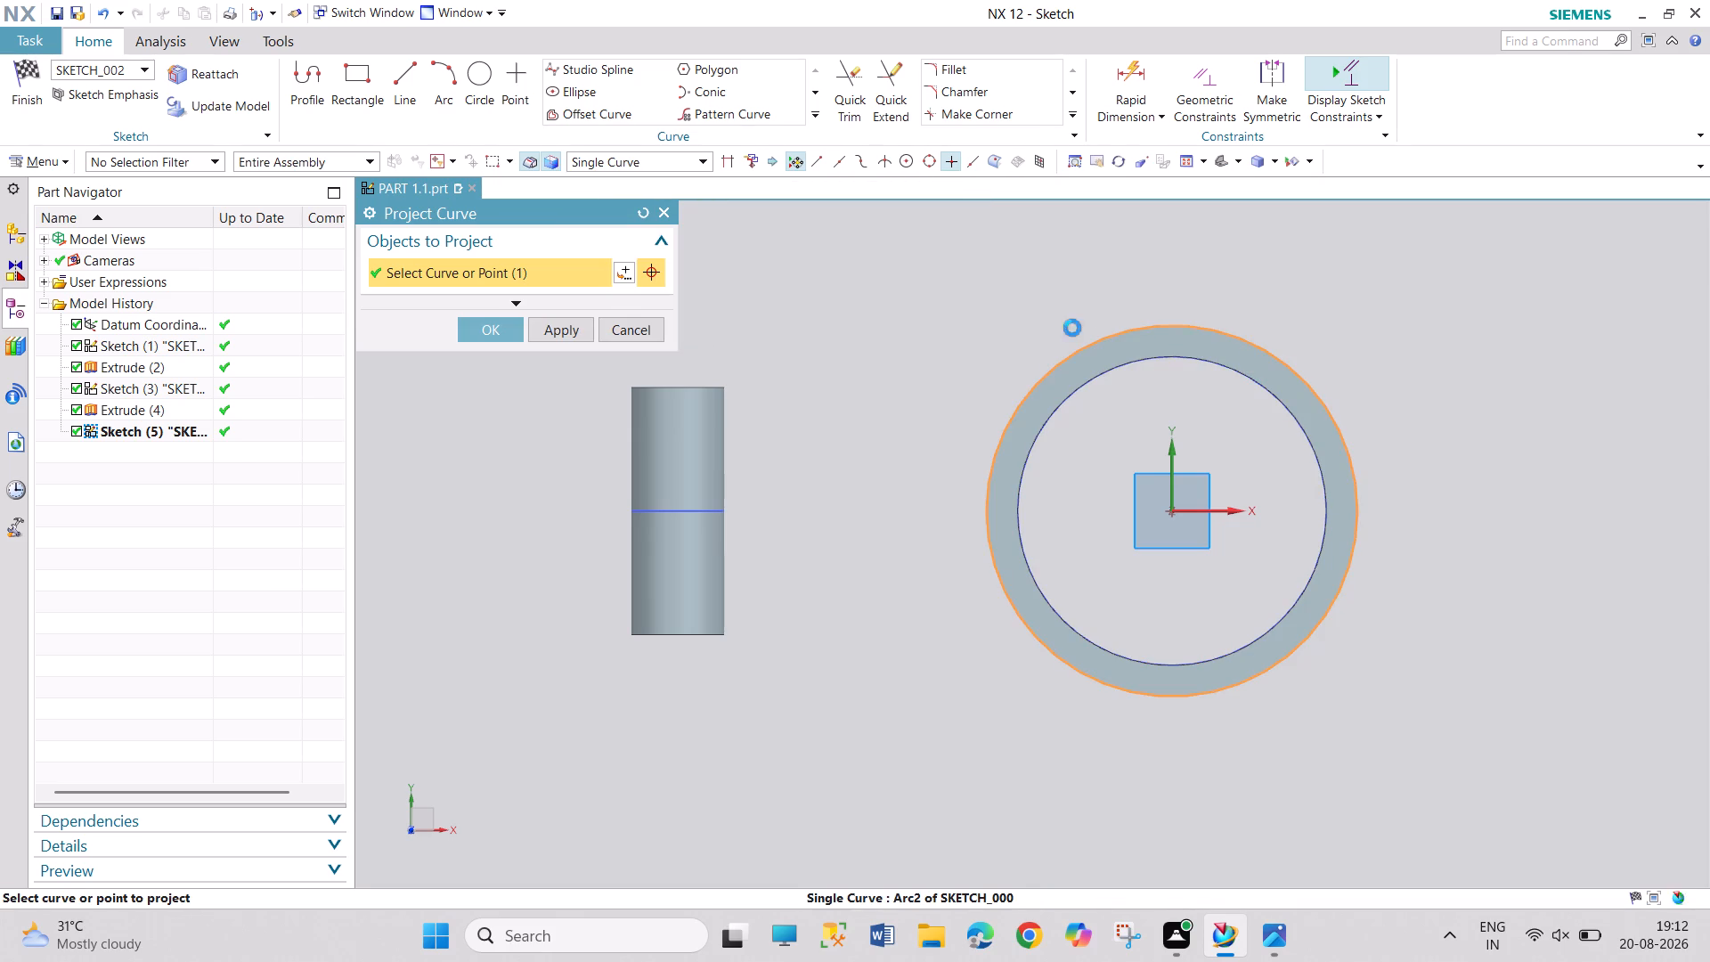
pyautogui.click(499, 328)
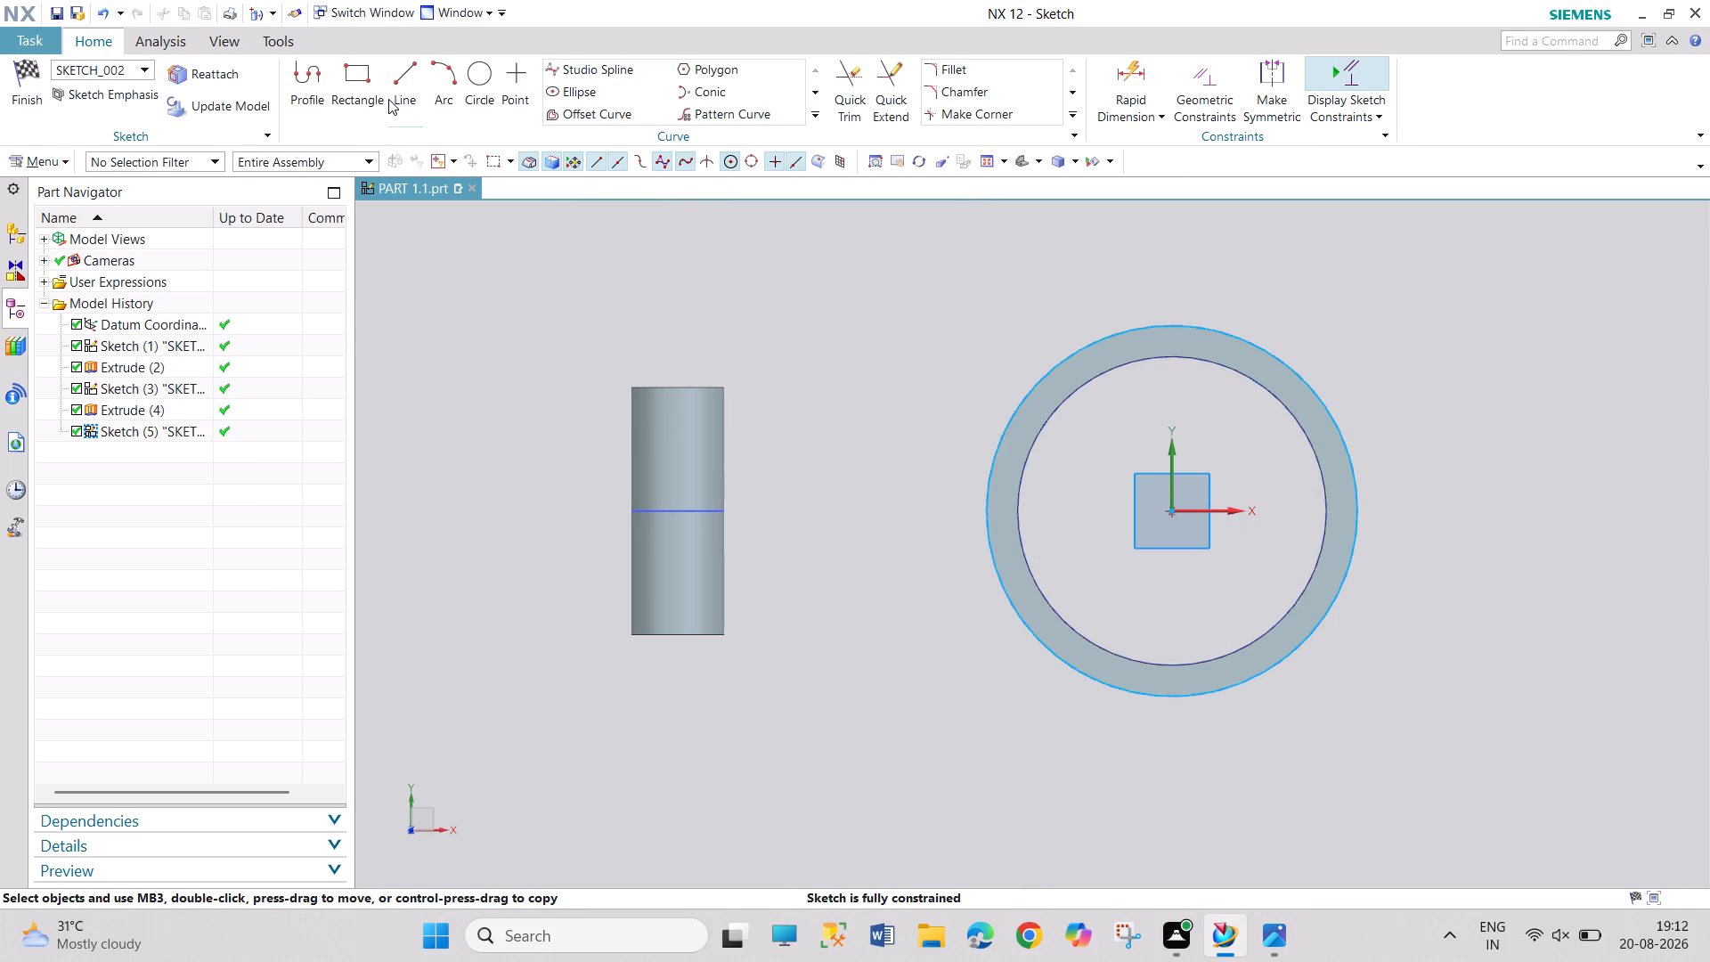
# Draw a tangent line about 152 mm long from the ring's top to the boss, a 56 mm vertical line, and a lower tangent line back.
pyautogui.click(411, 74)
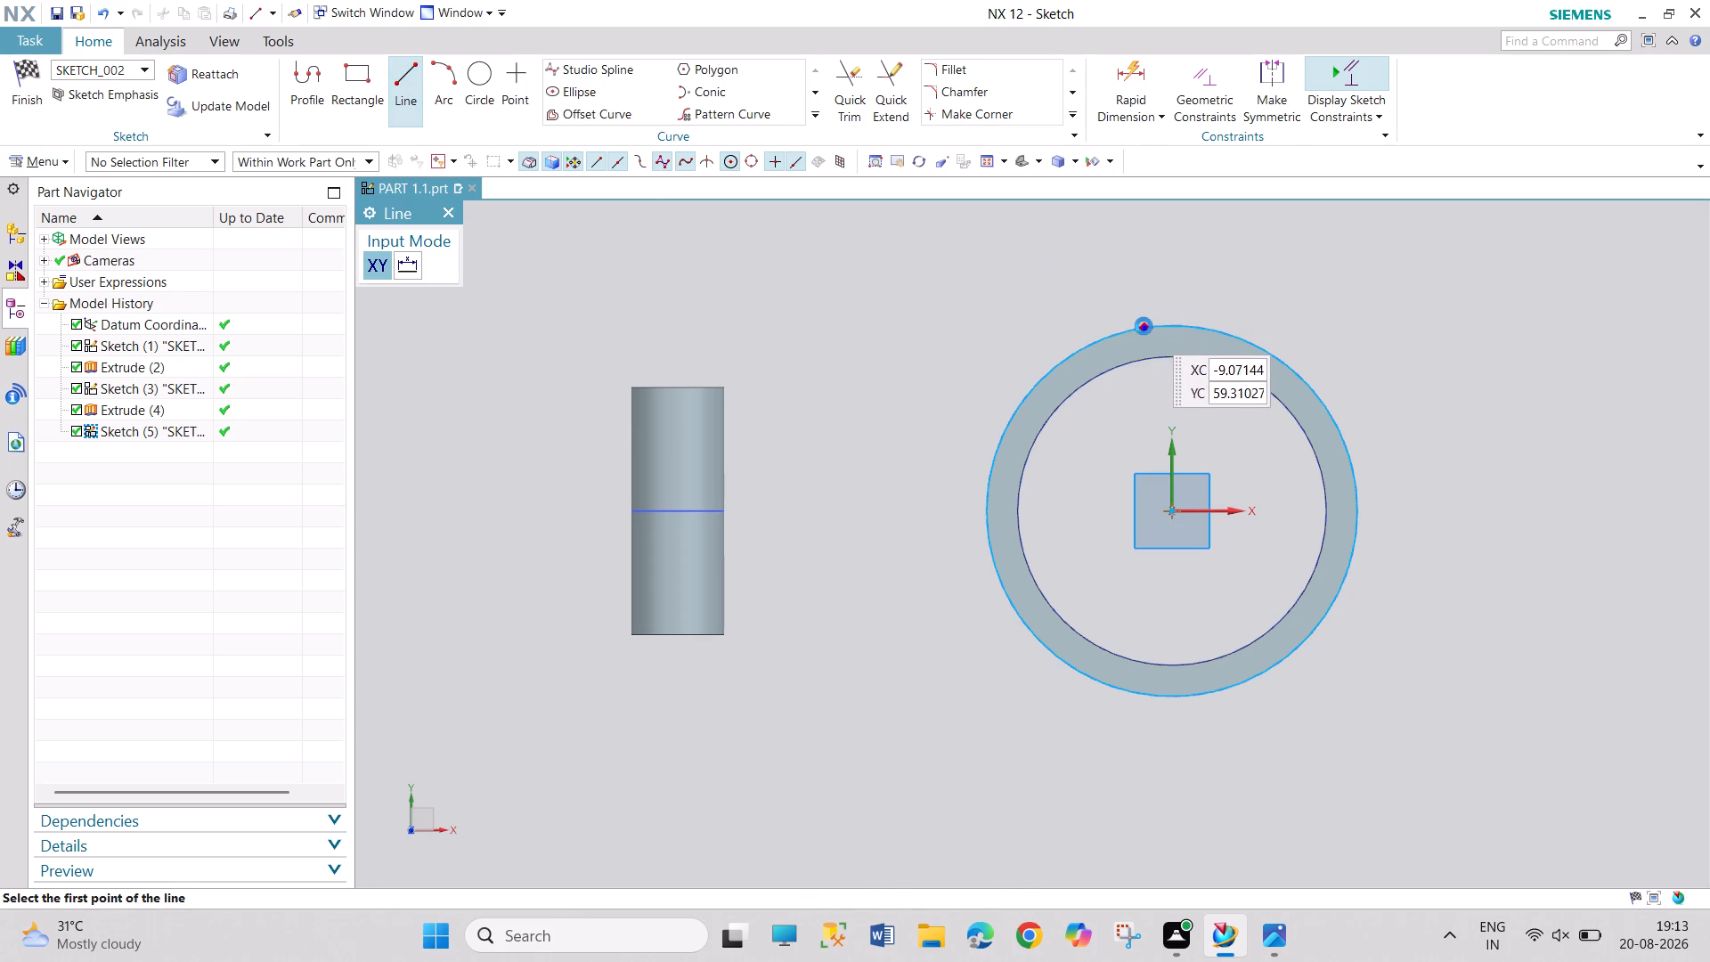
pyautogui.click(1097, 339)
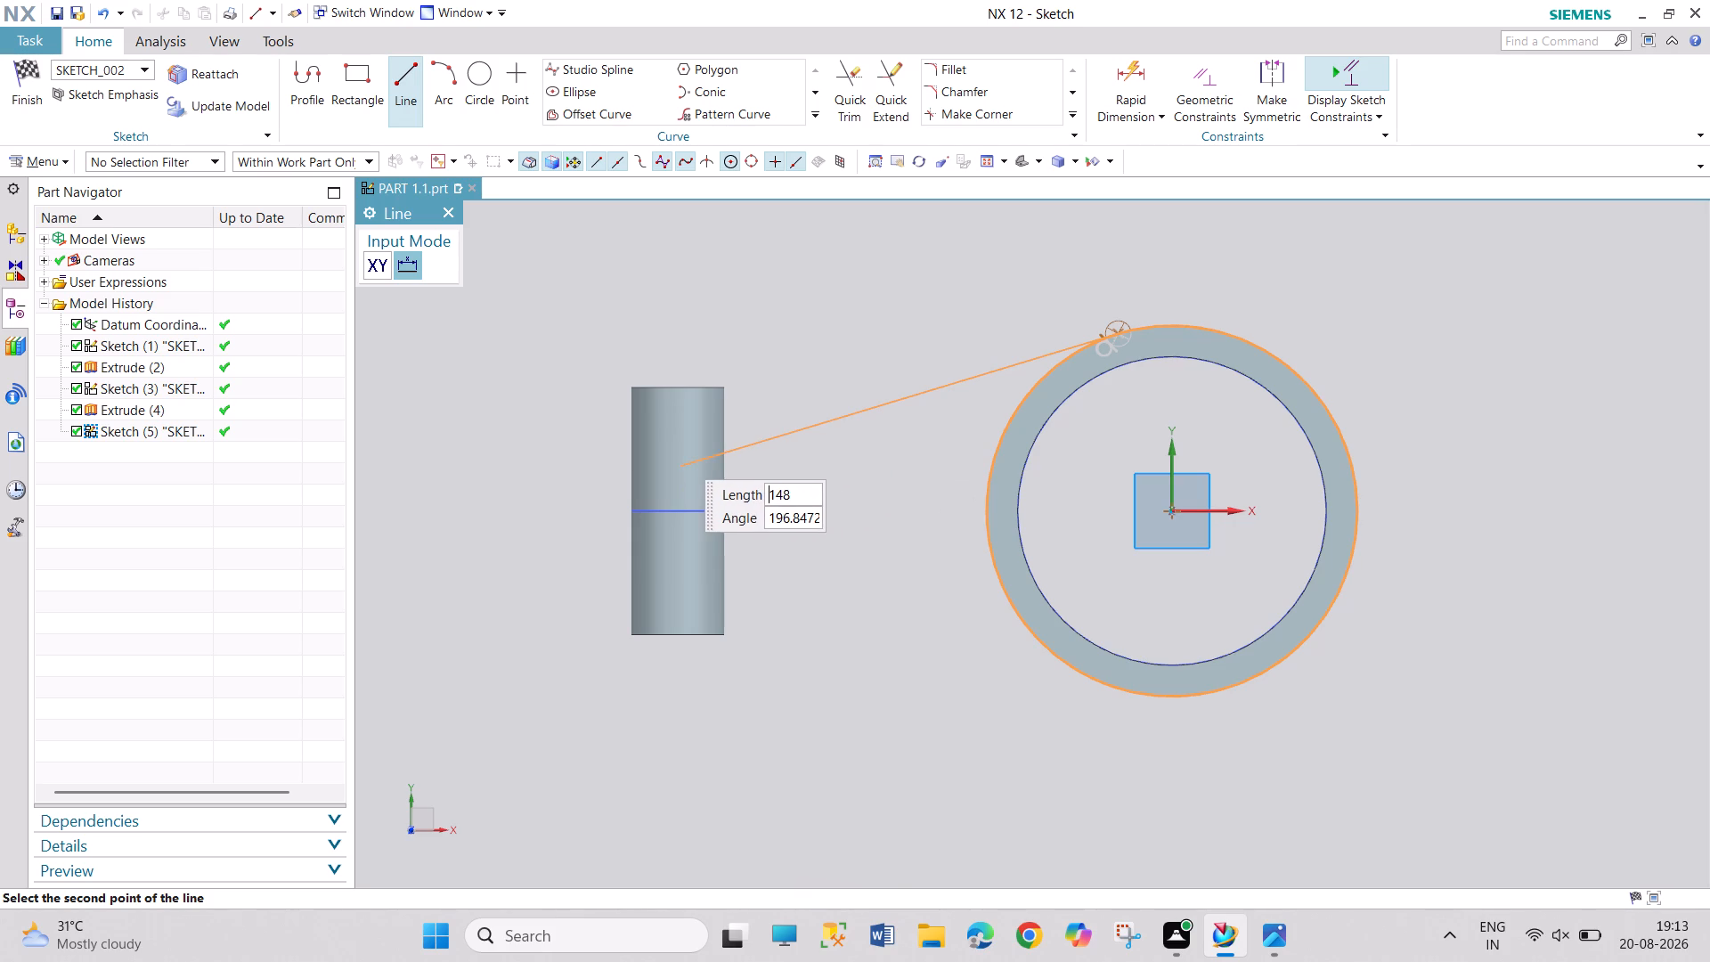
pyautogui.click(677, 401)
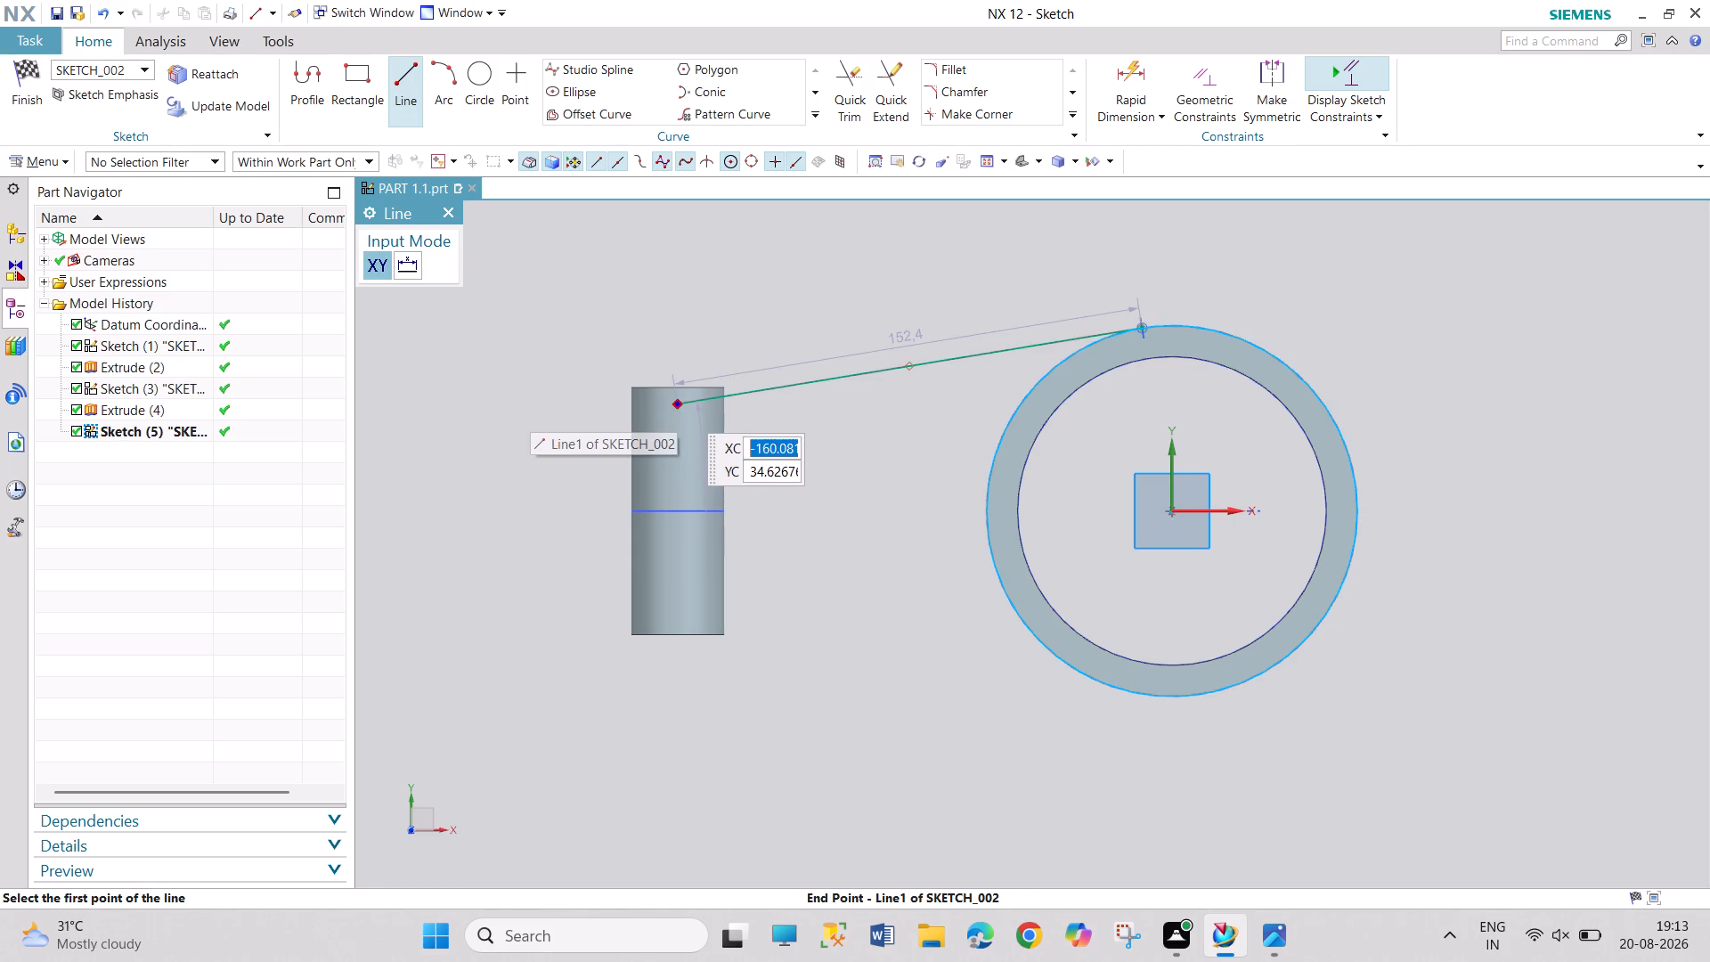
pyautogui.click(678, 404)
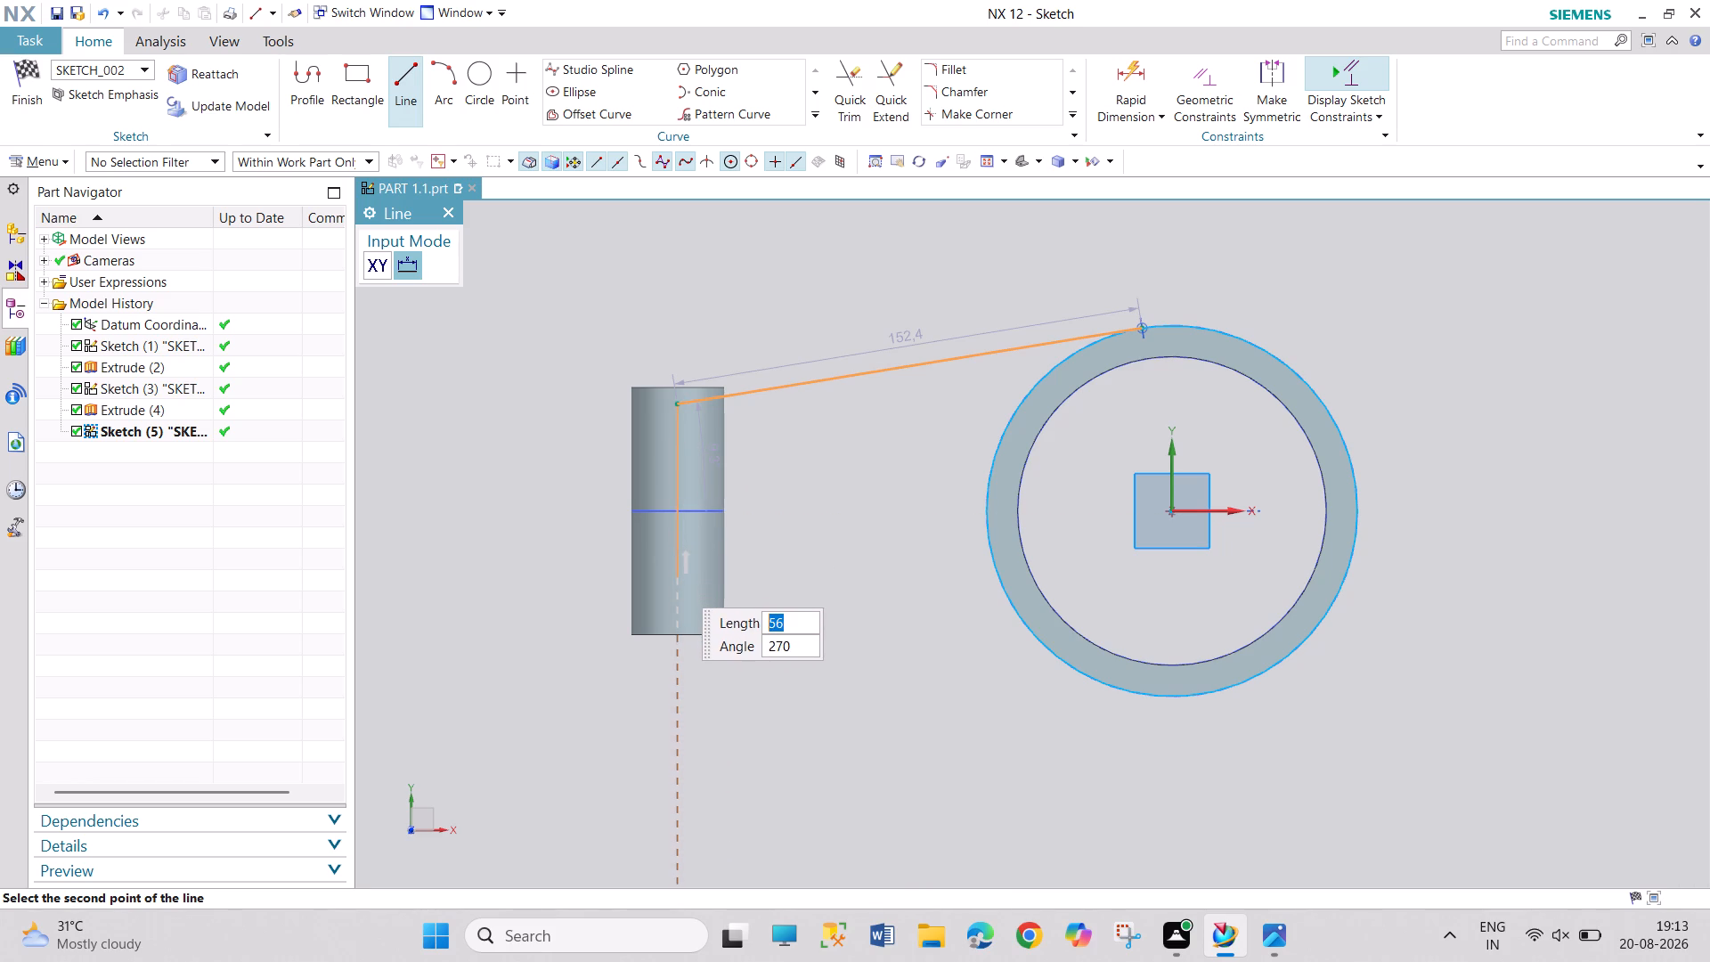
pyautogui.click(672, 578)
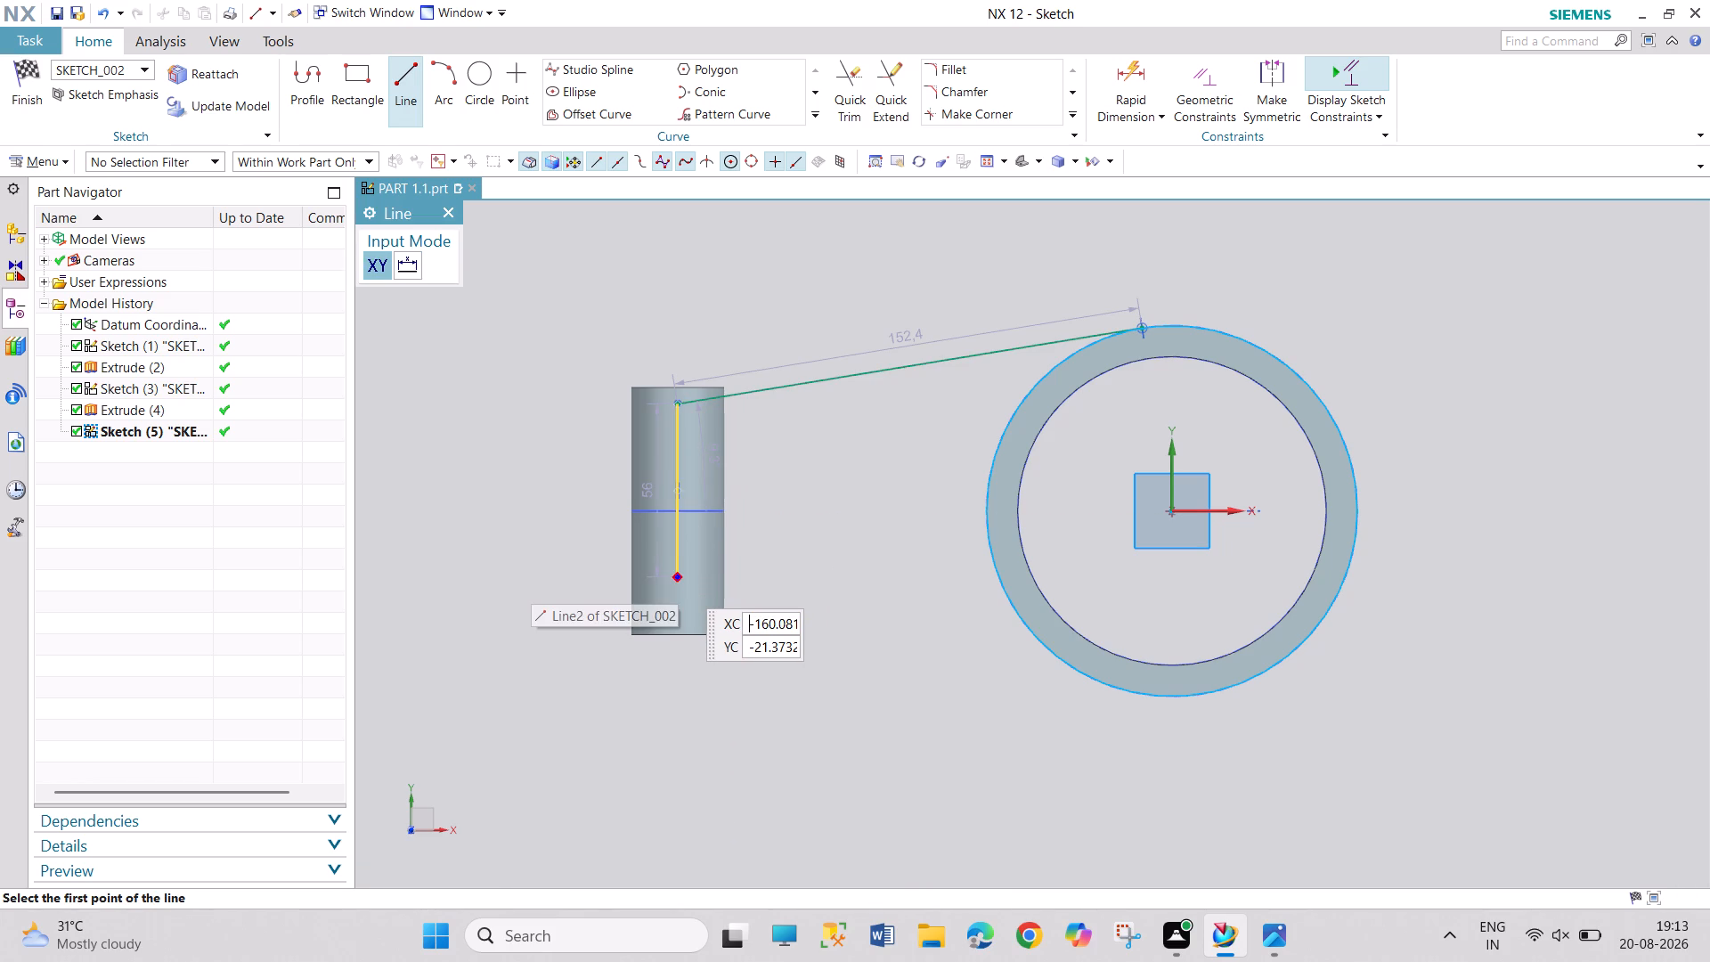
pyautogui.click(677, 579)
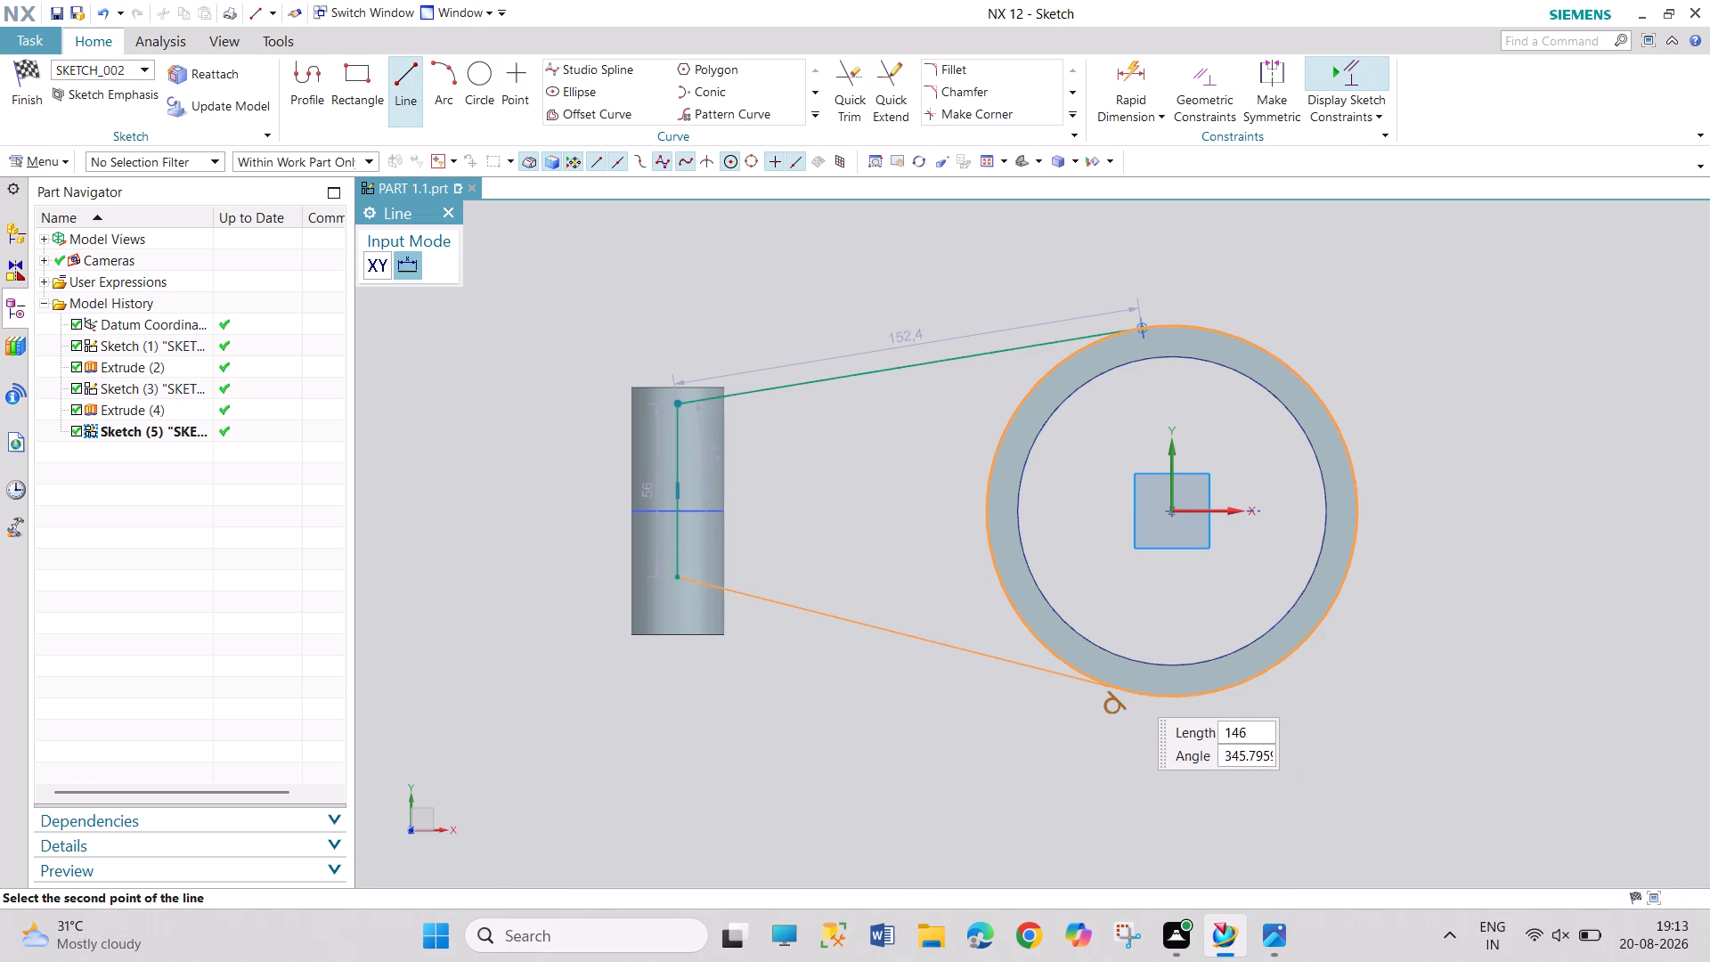
pyautogui.click(1127, 694)
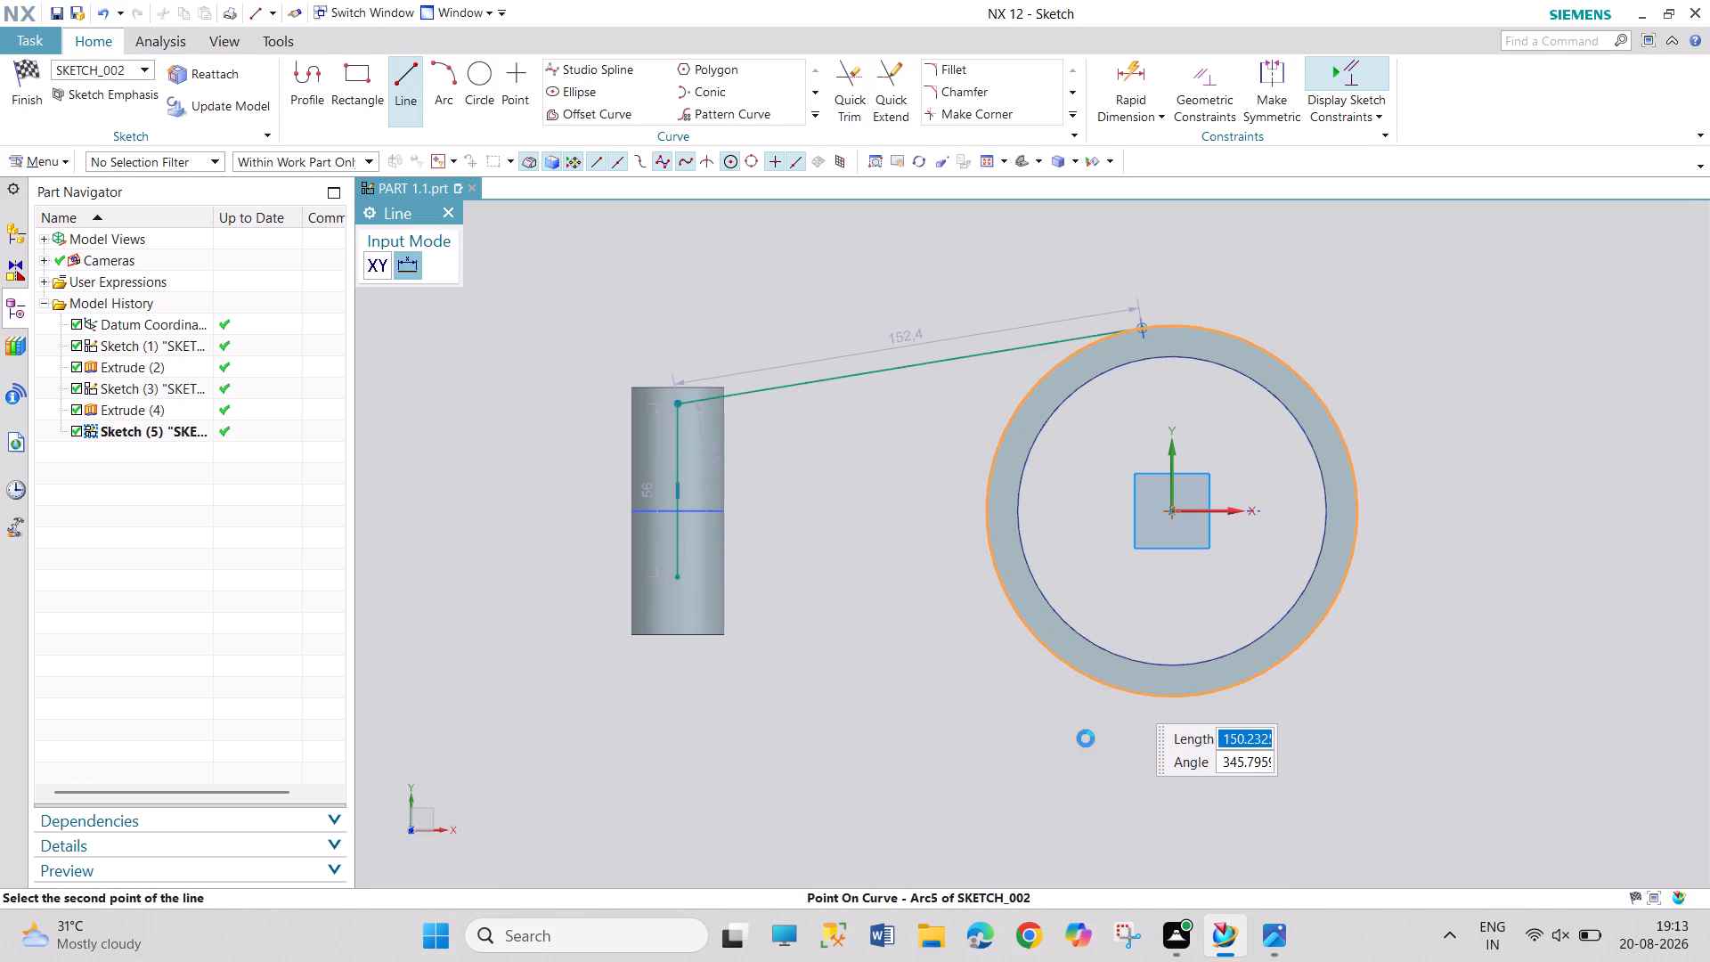
pyautogui.click(445, 210)
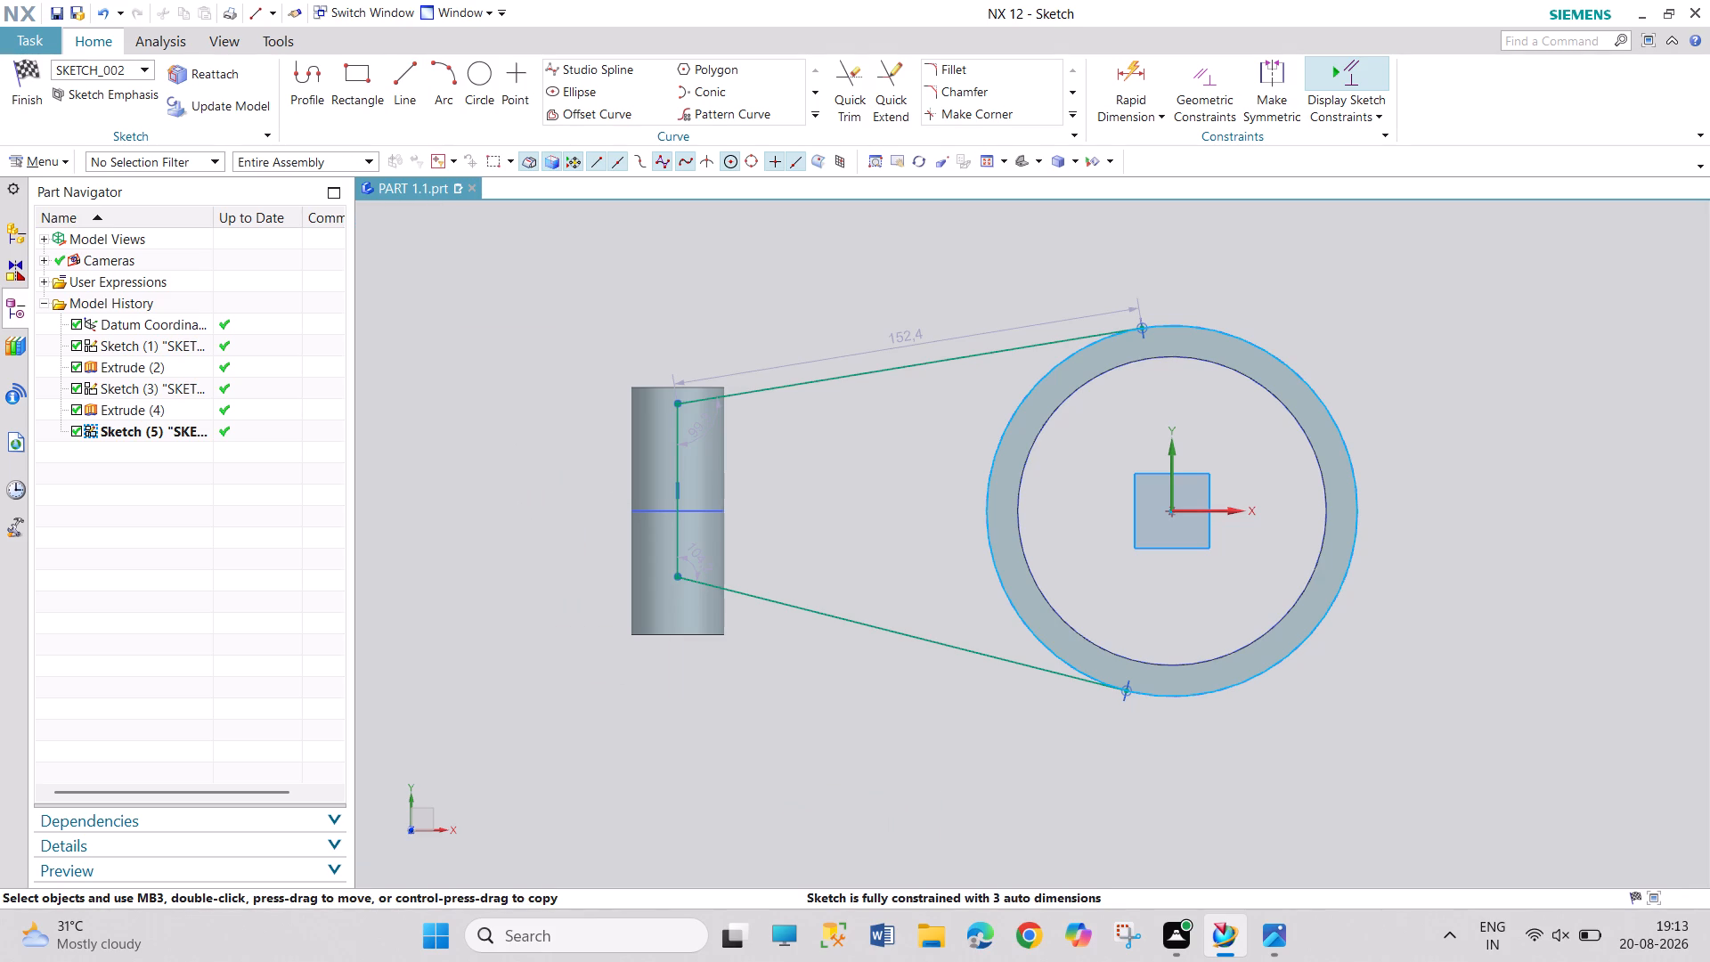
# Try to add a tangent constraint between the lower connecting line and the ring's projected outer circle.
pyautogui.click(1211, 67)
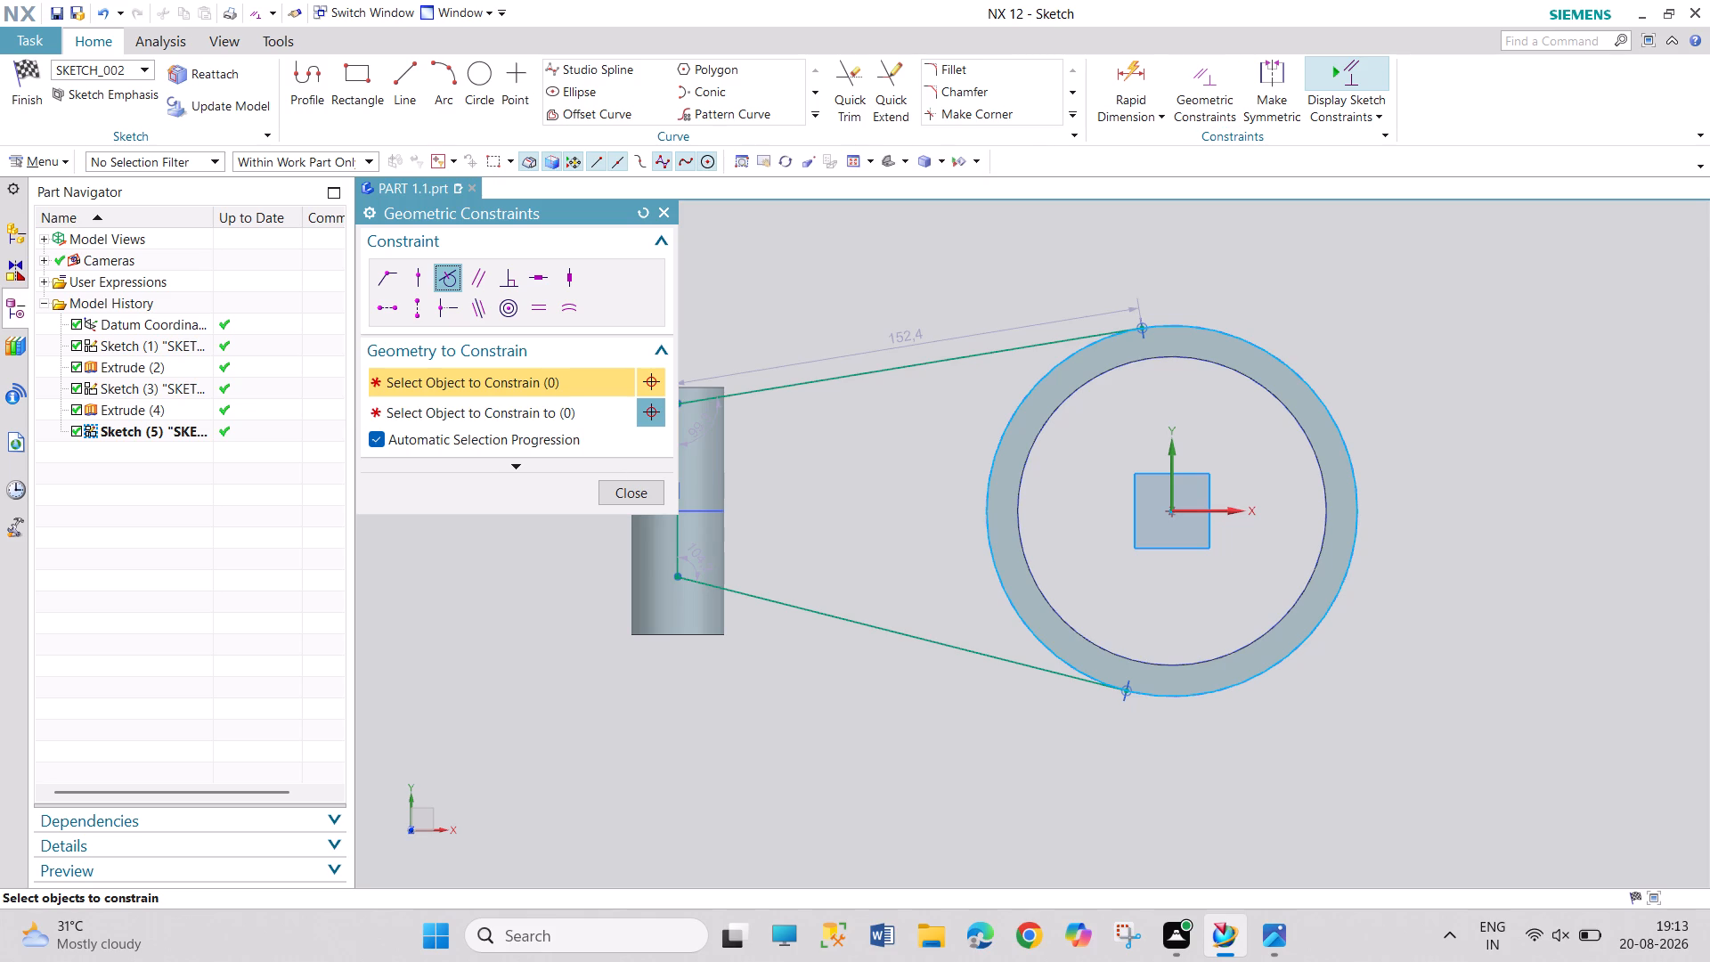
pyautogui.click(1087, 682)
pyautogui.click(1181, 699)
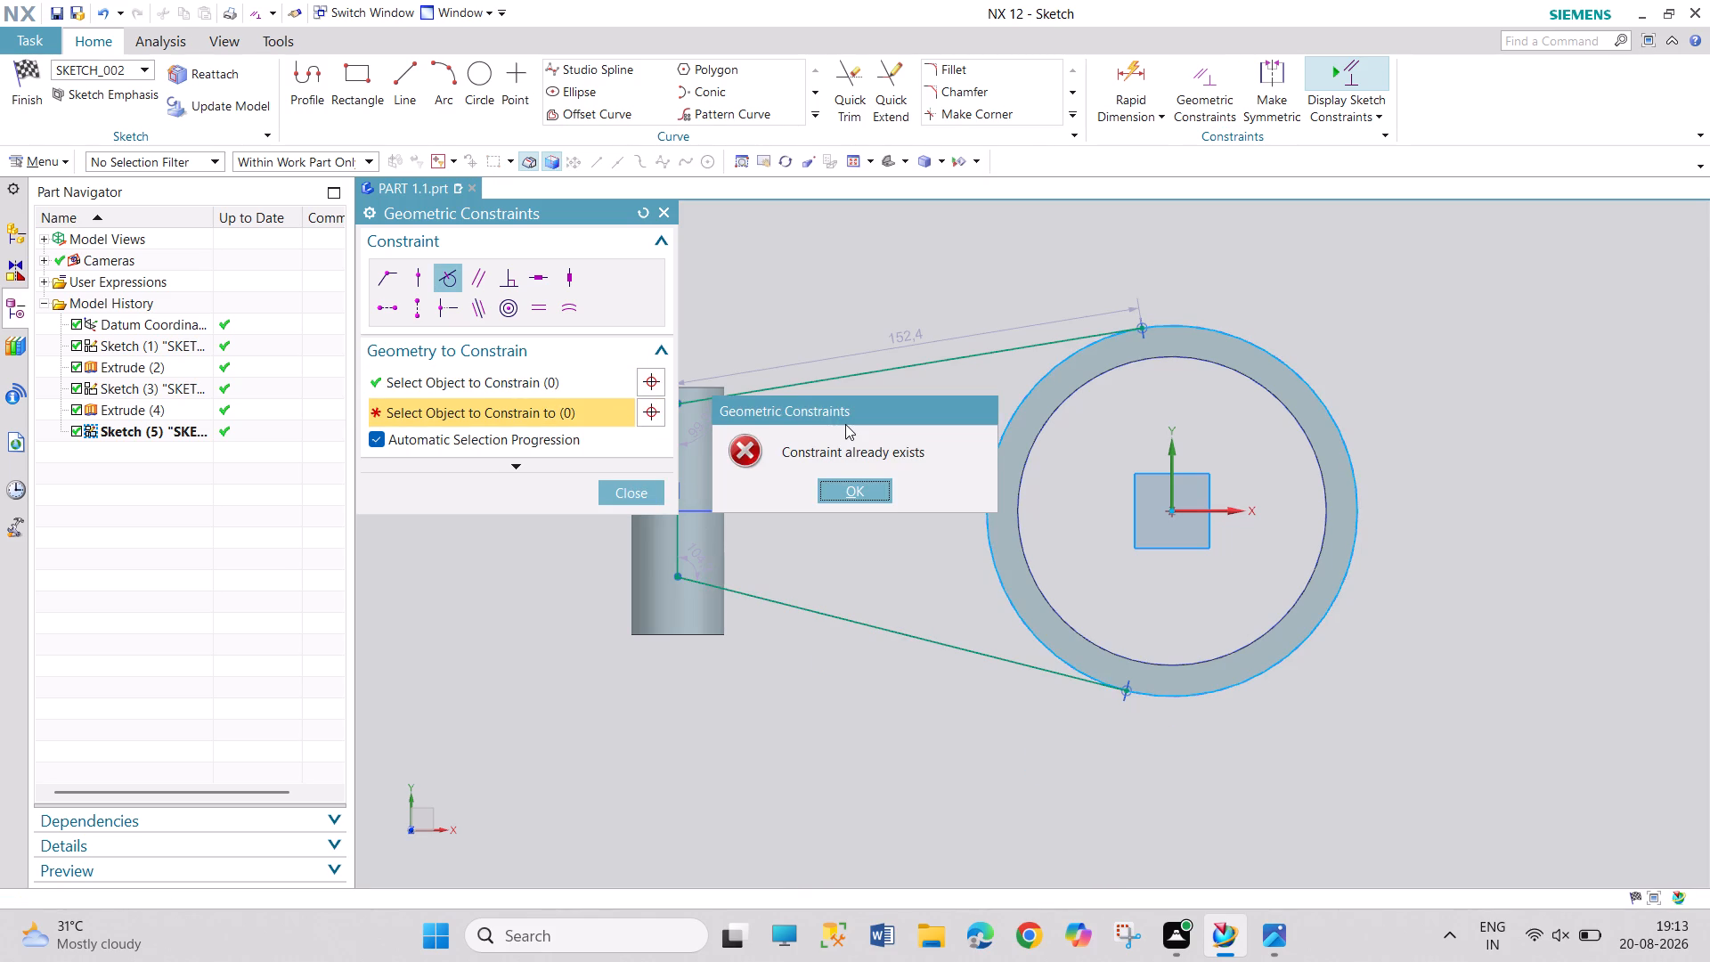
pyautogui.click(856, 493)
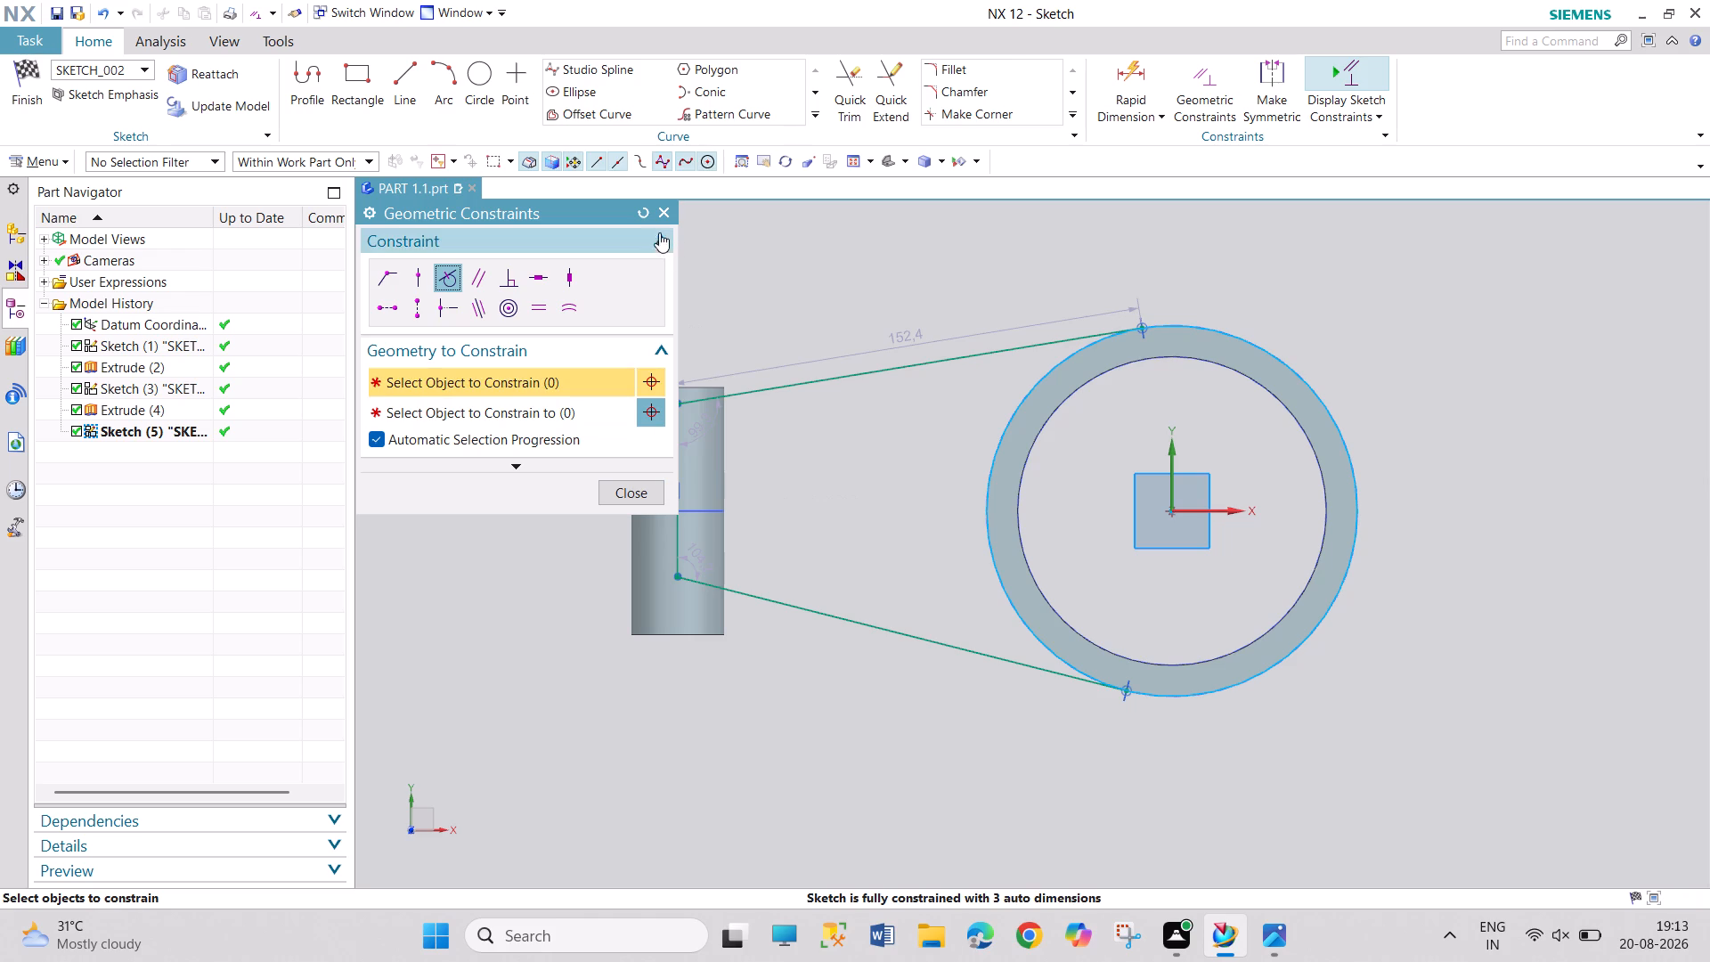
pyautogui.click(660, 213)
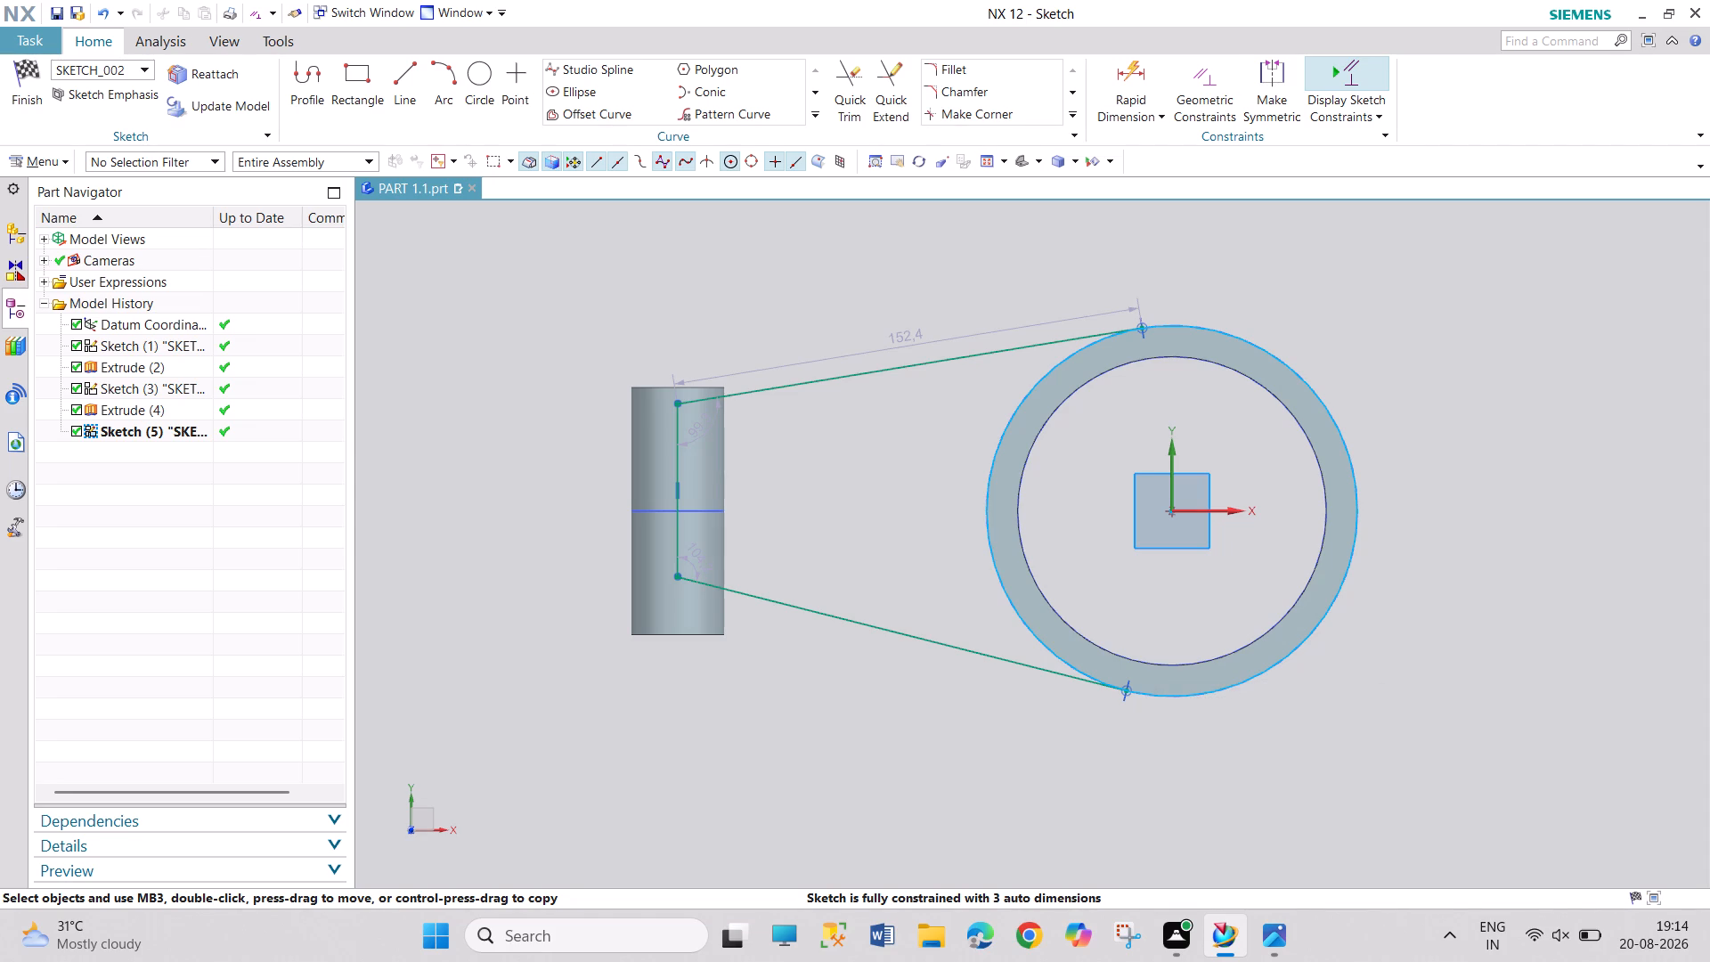
# Make the upper and lower connecting lines symmetric about the sketch's X axis.
pyautogui.click(1260, 77)
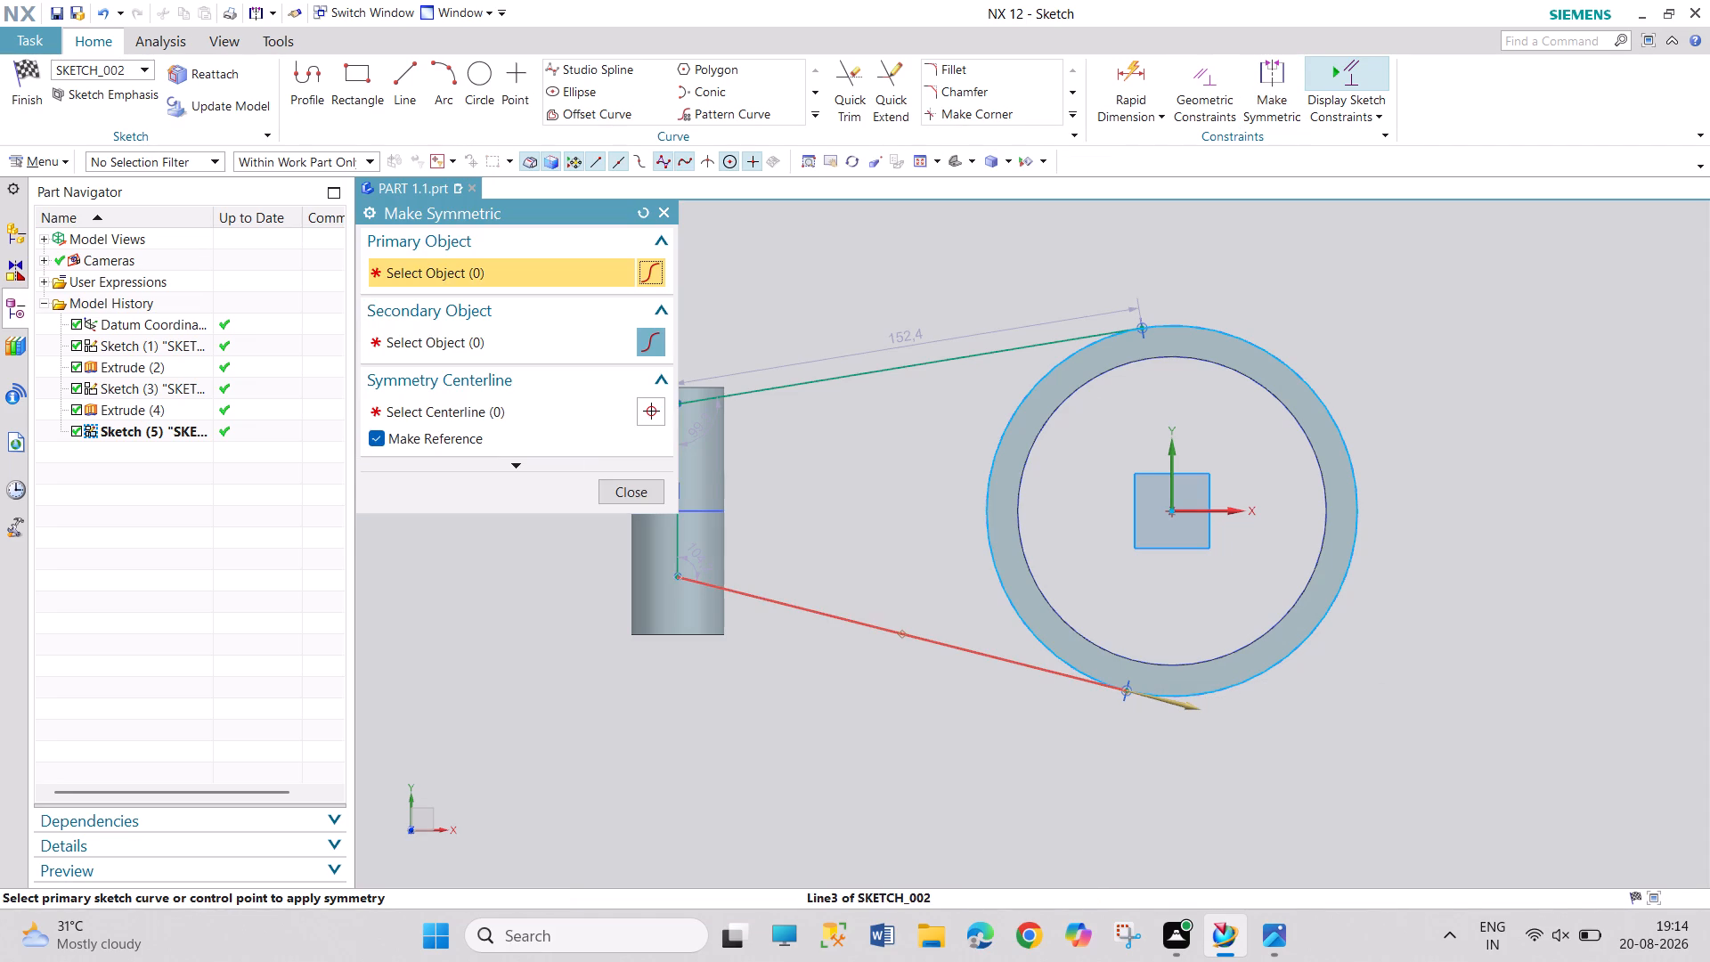
pyautogui.click(929, 645)
pyautogui.click(925, 362)
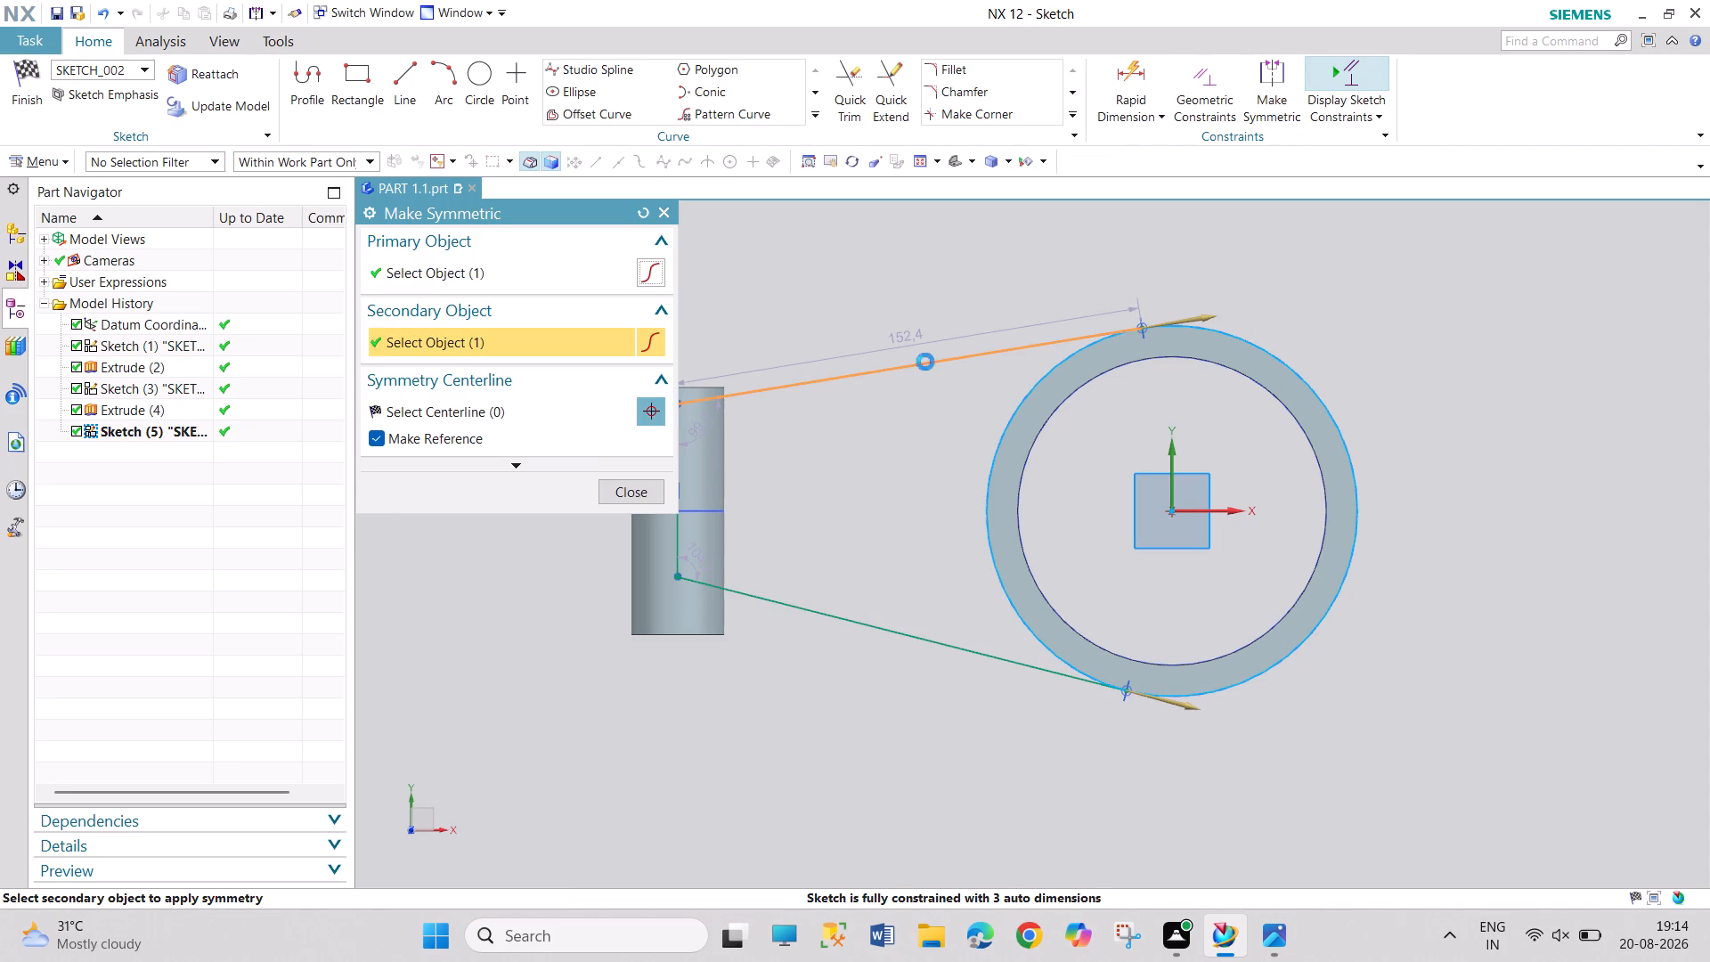
pyautogui.click(1232, 509)
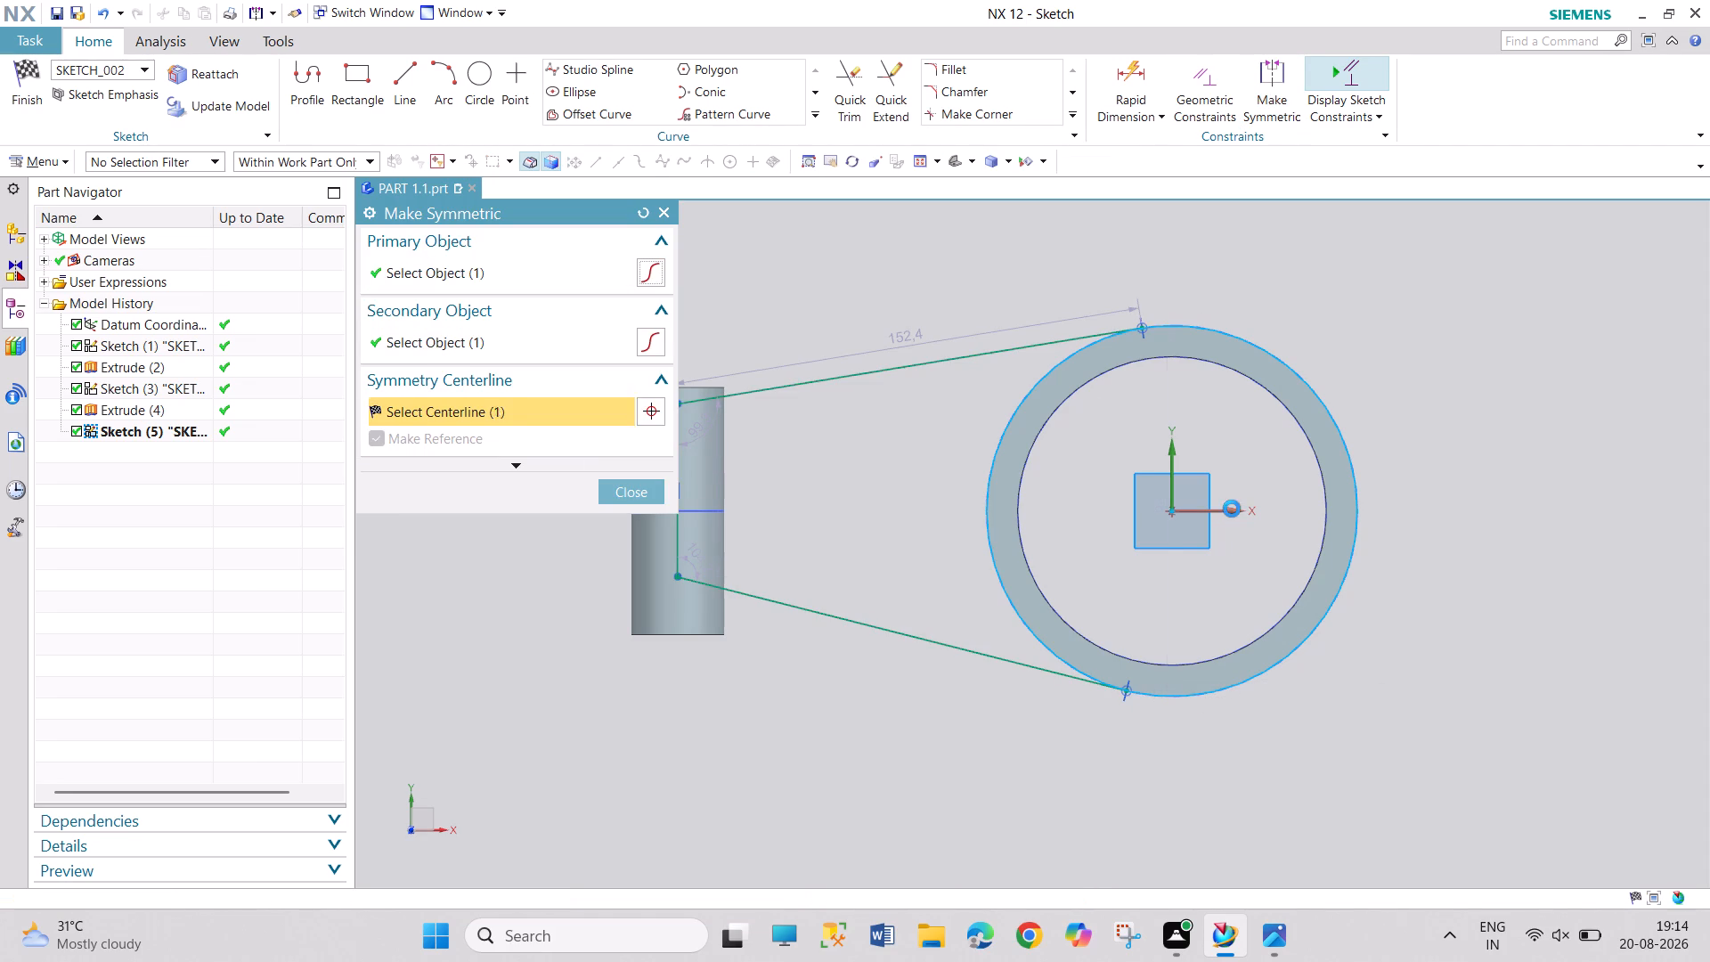
pyautogui.scroll(1, 547, 646)
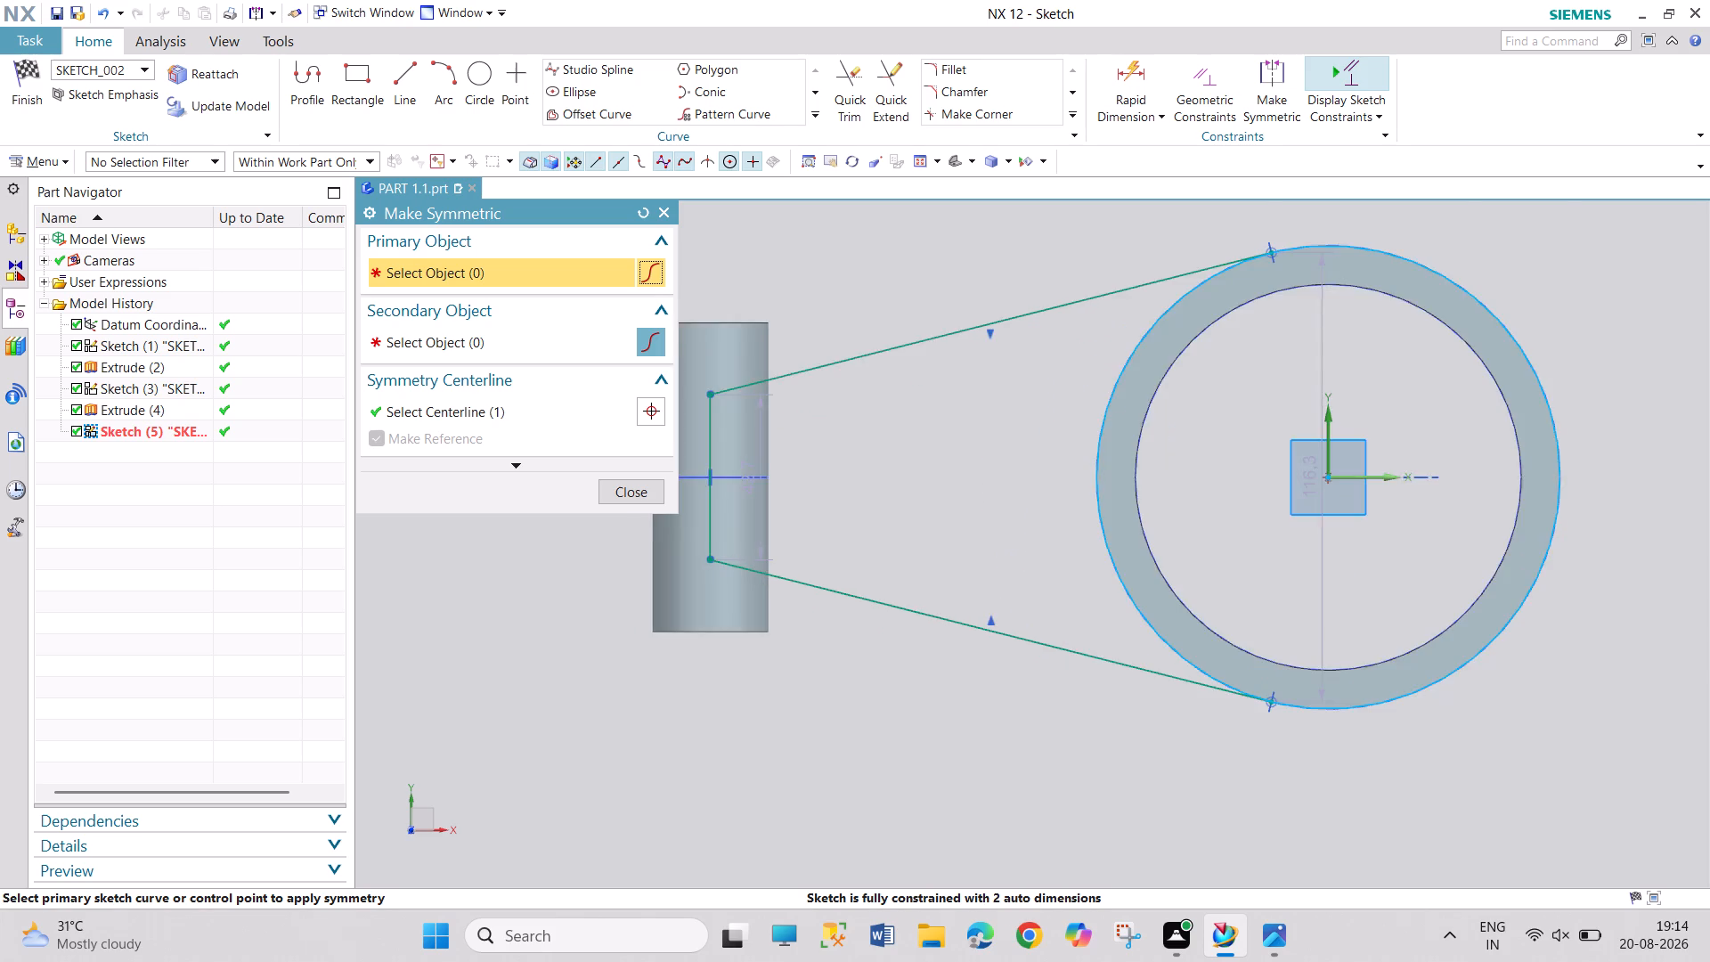
pyautogui.scroll(1, 547, 645)
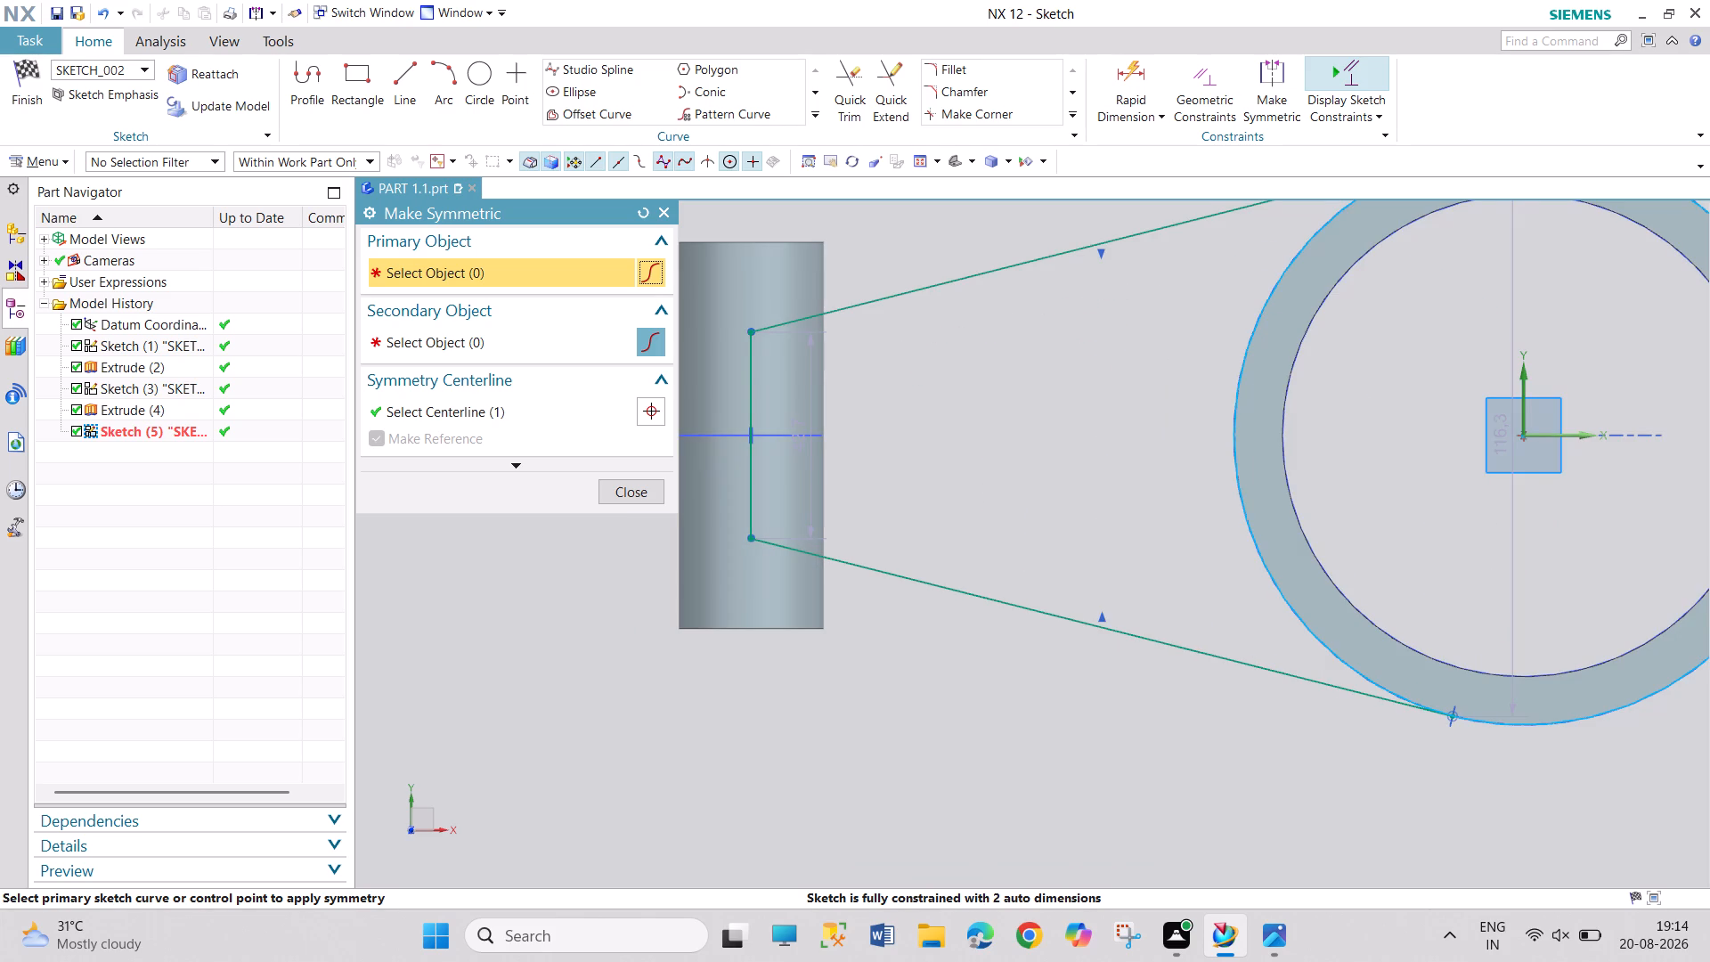
pyautogui.click(644, 484)
# Move the vertical line's length dimension clear of the boss and set it to 60 mm.
pyautogui.moveTo(809, 364); pyautogui.dragTo(771, 372)
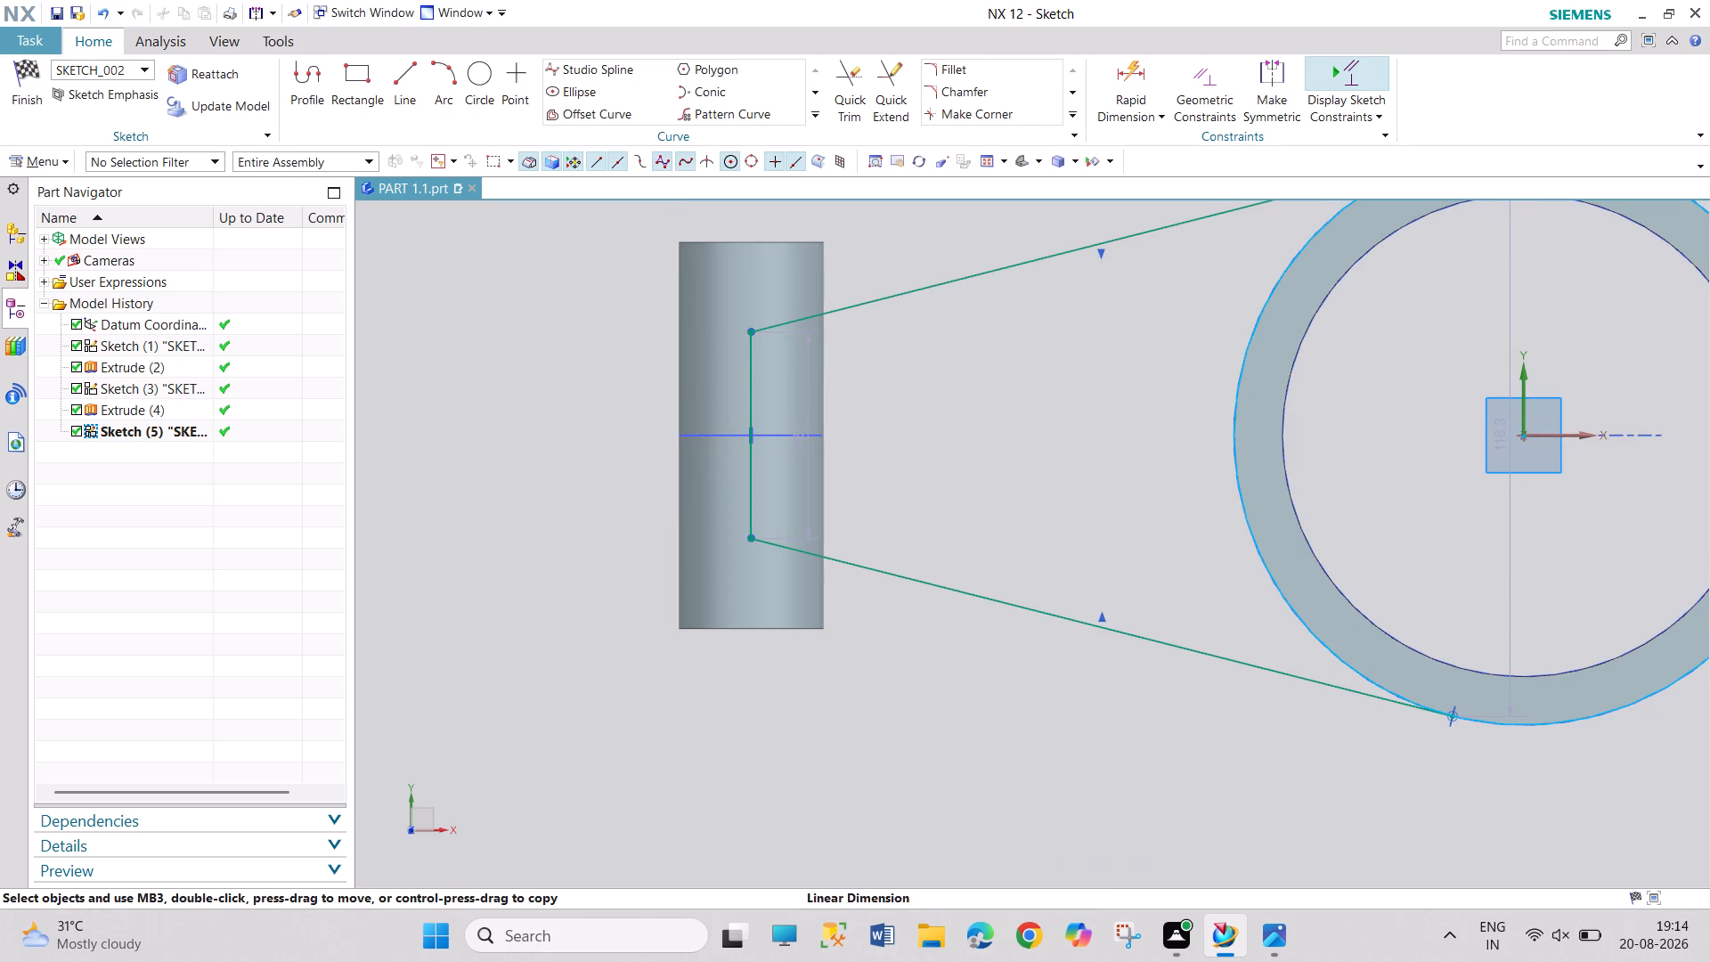
pyautogui.moveTo(771, 372); pyautogui.dragTo(578, 412)
pyautogui.doubleClick(578, 418)
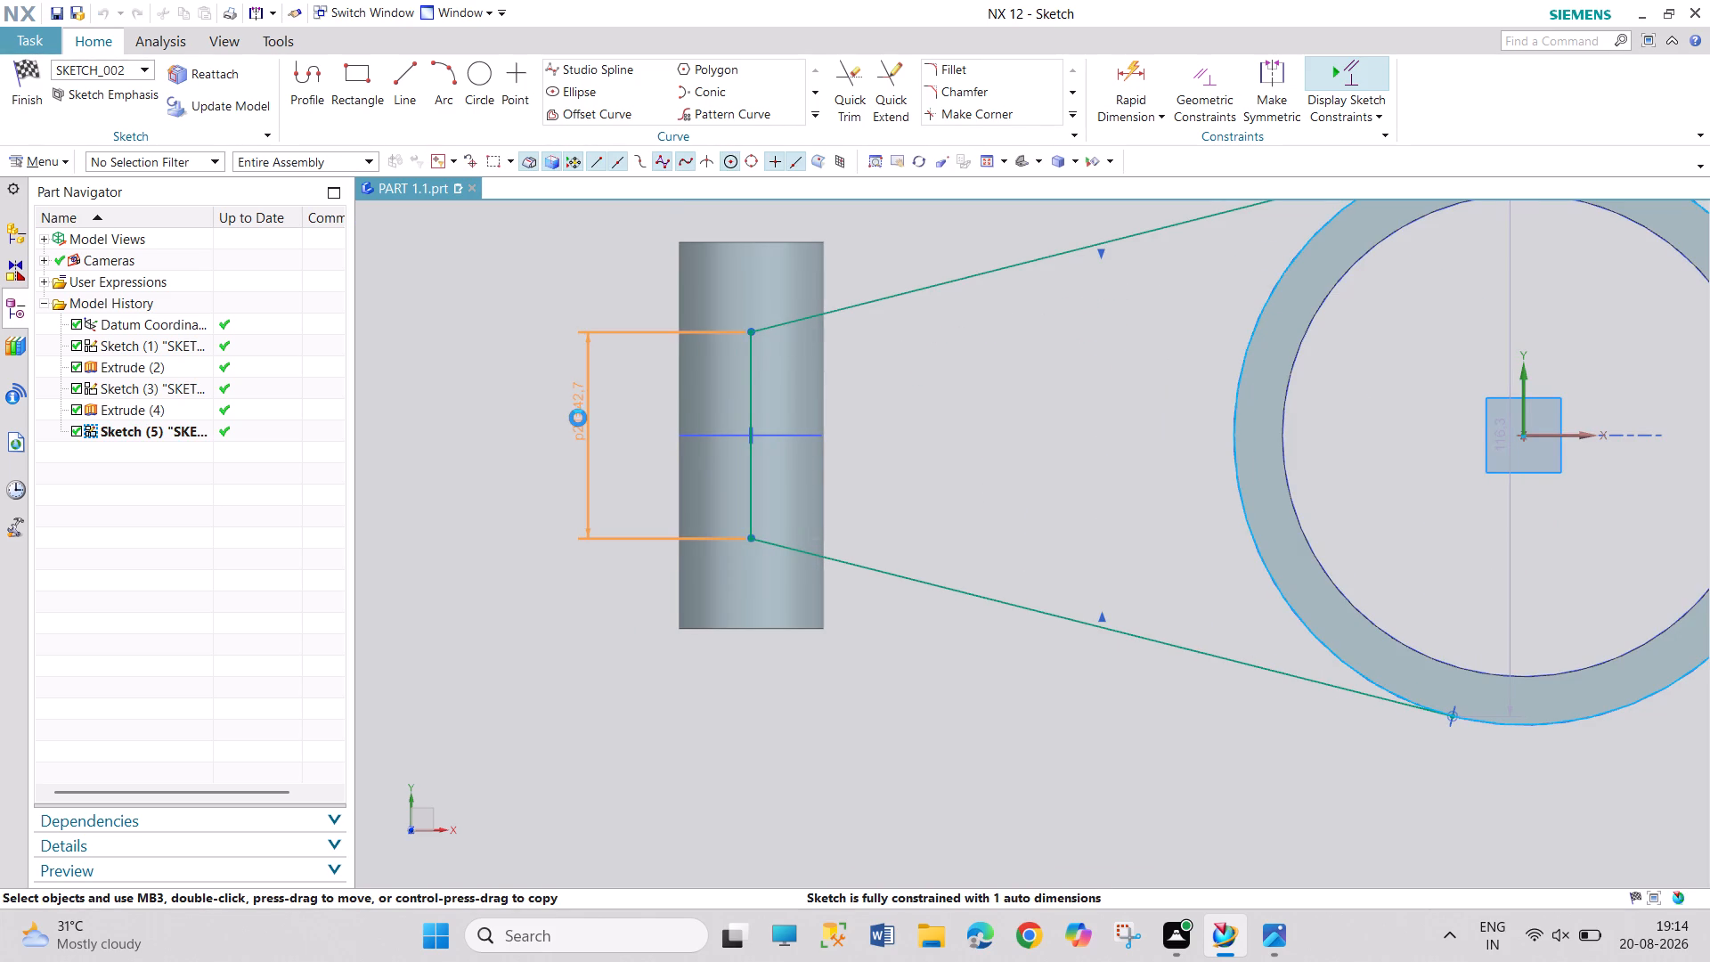
pyautogui.write('60')
pyautogui.press('Return')
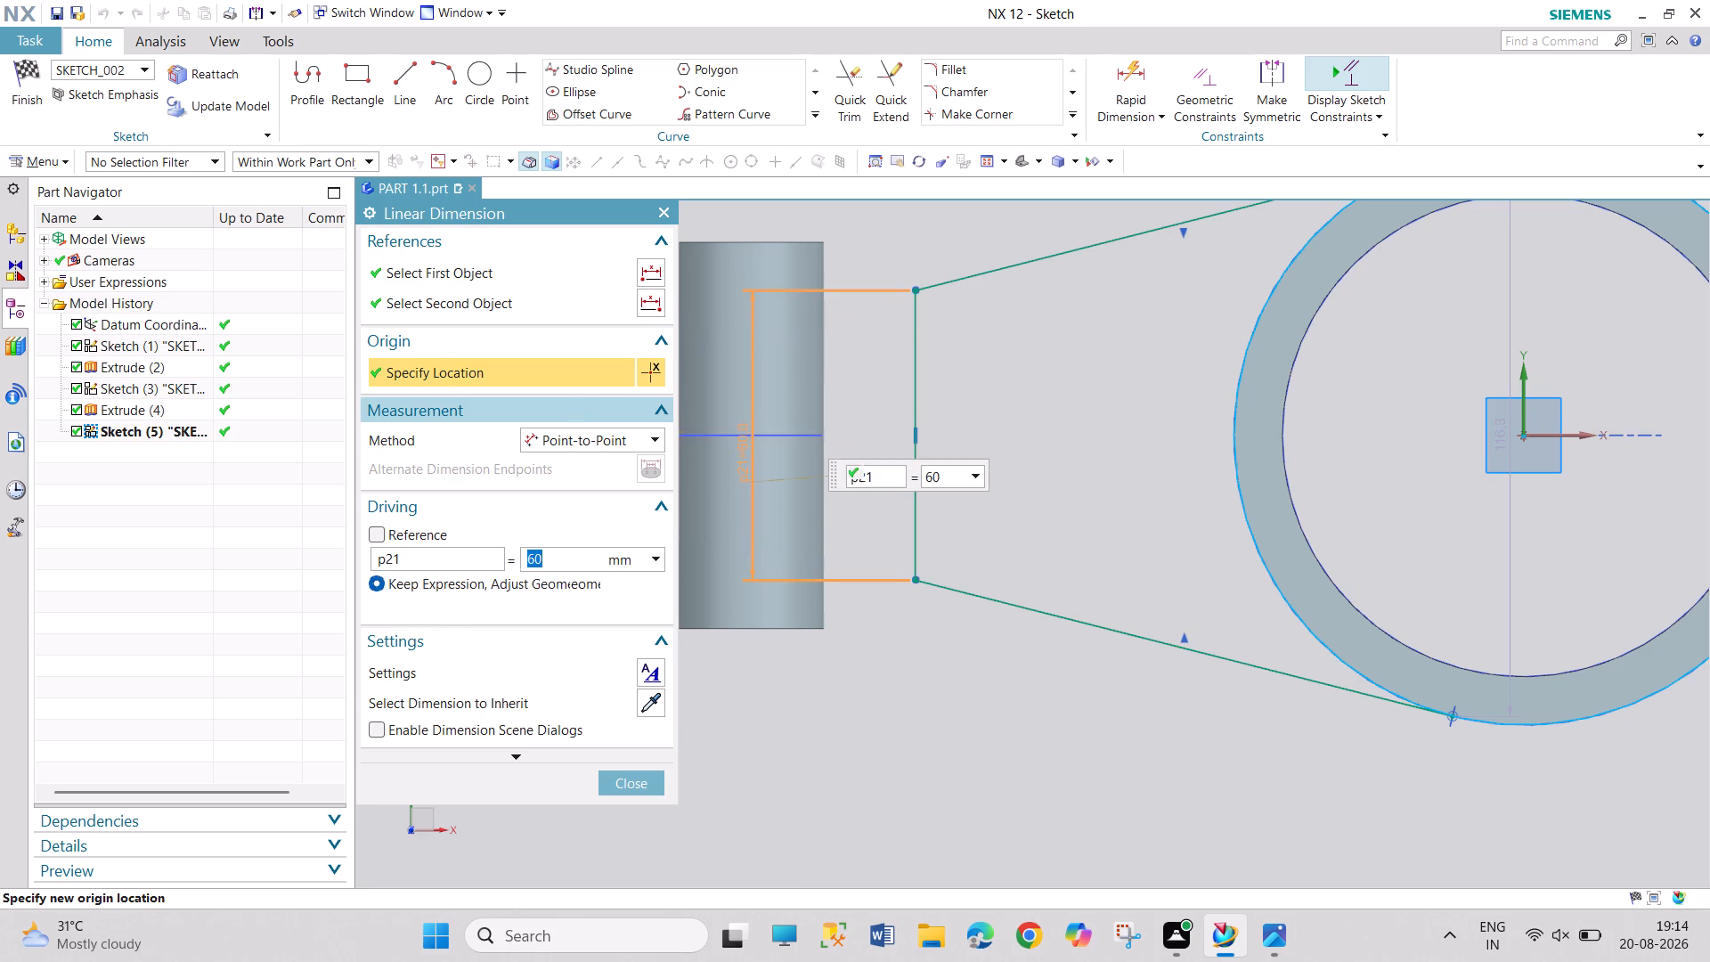
pyautogui.click(631, 775)
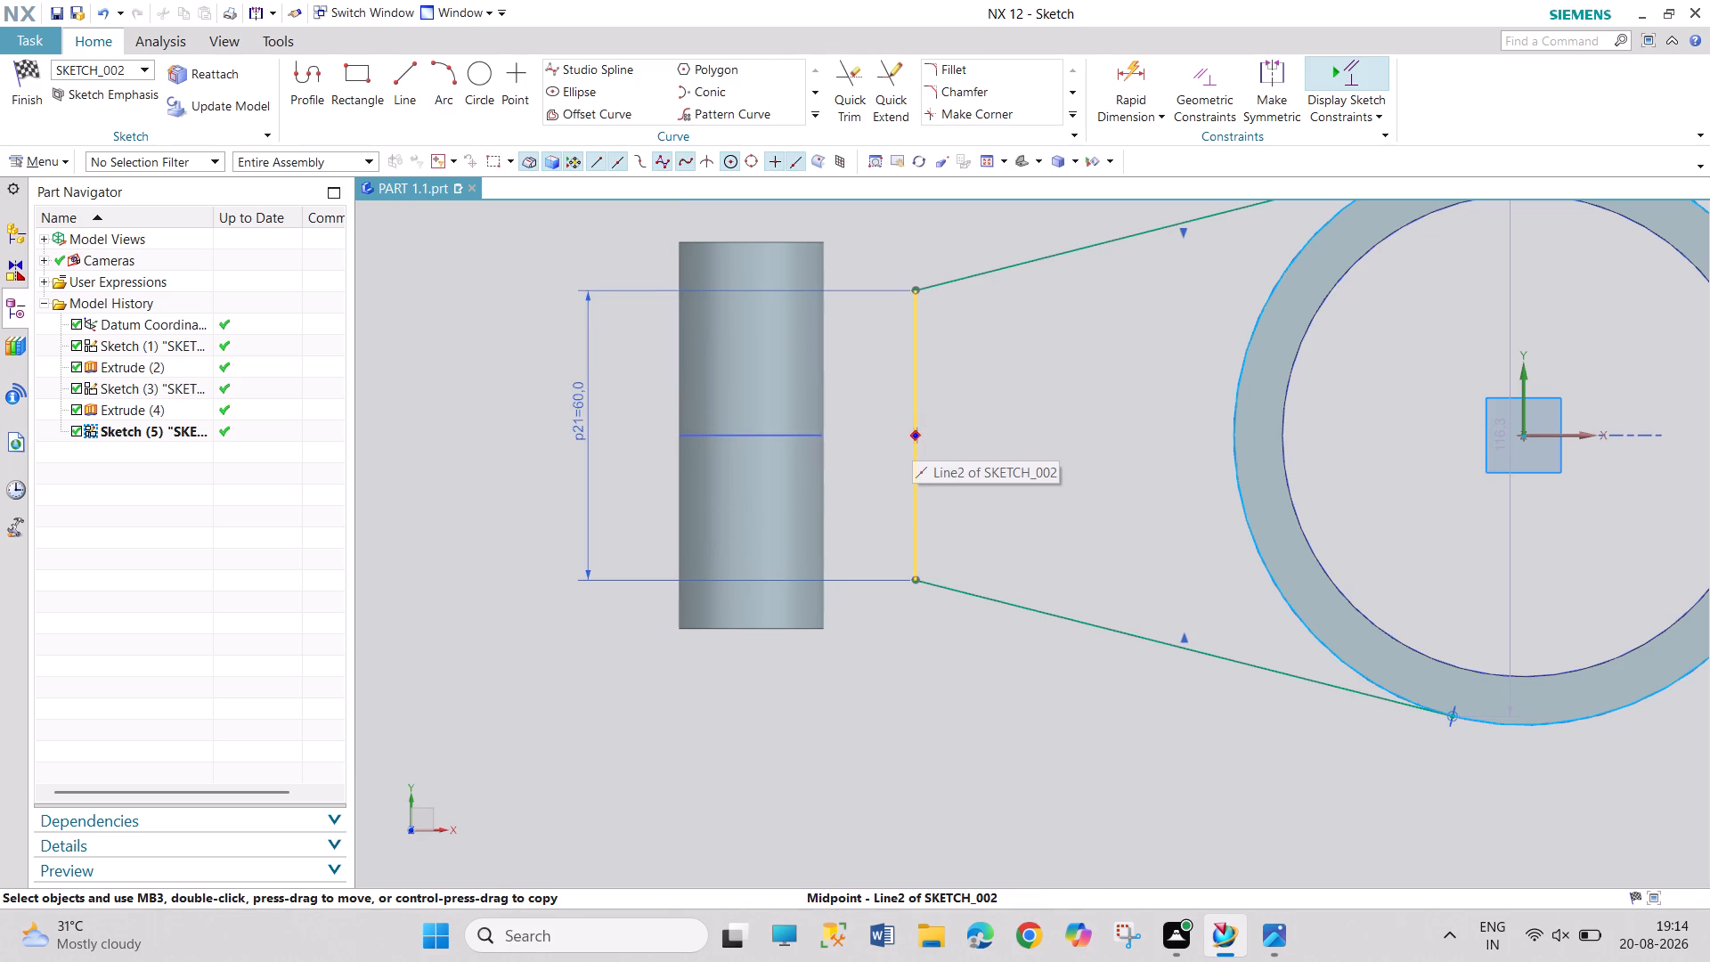
# Move the 60 mm vertical line along the X axis so it lies inside the boss, close to its centre.
pyautogui.moveTo(917, 434); pyautogui.dragTo(743, 435)
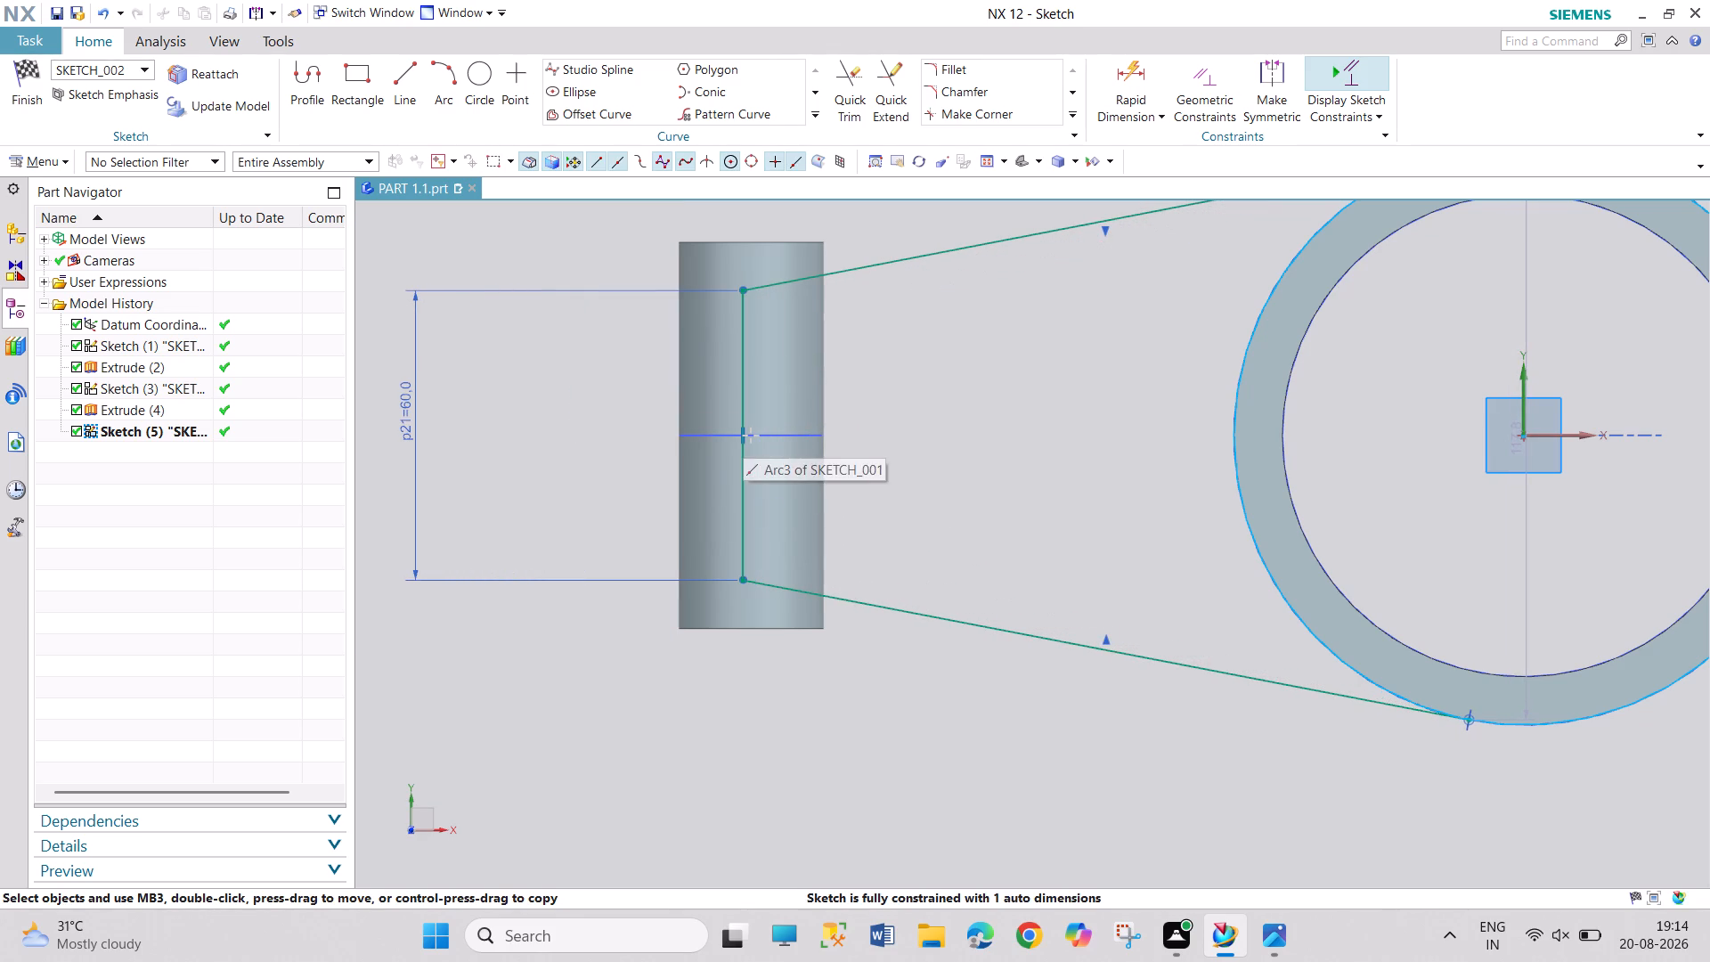
pyautogui.click(827, 678)
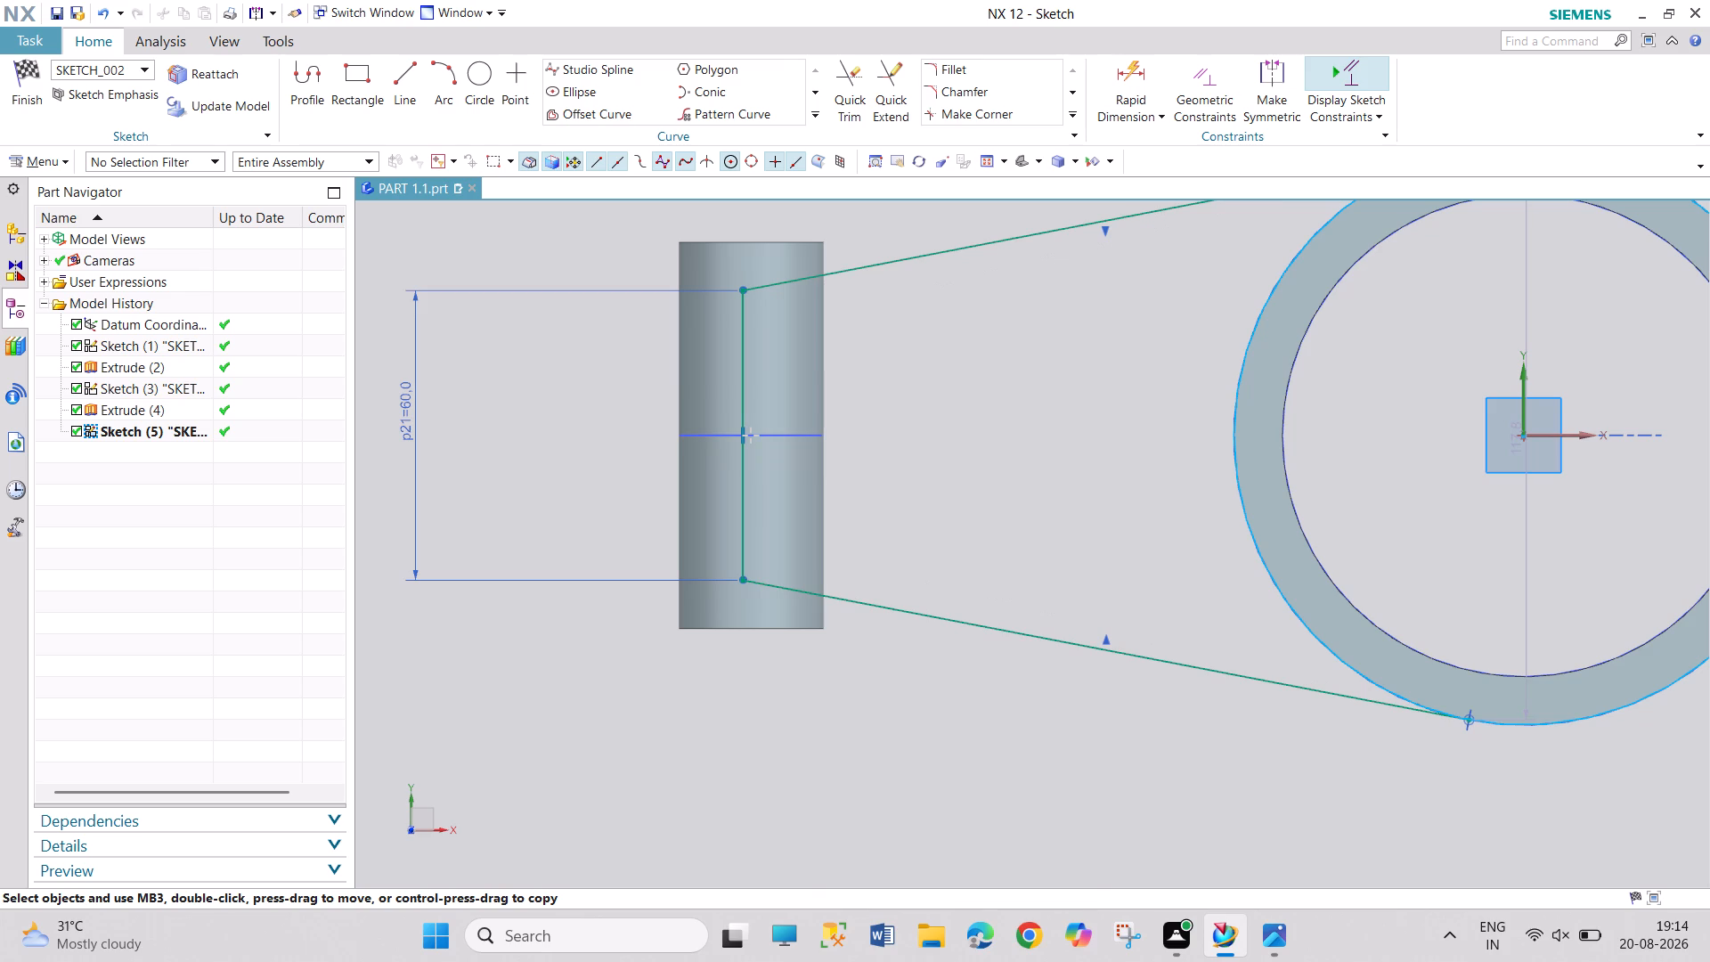
pyautogui.scroll(1, 1181, 612)
pyautogui.scroll(-2, 1179, 608)
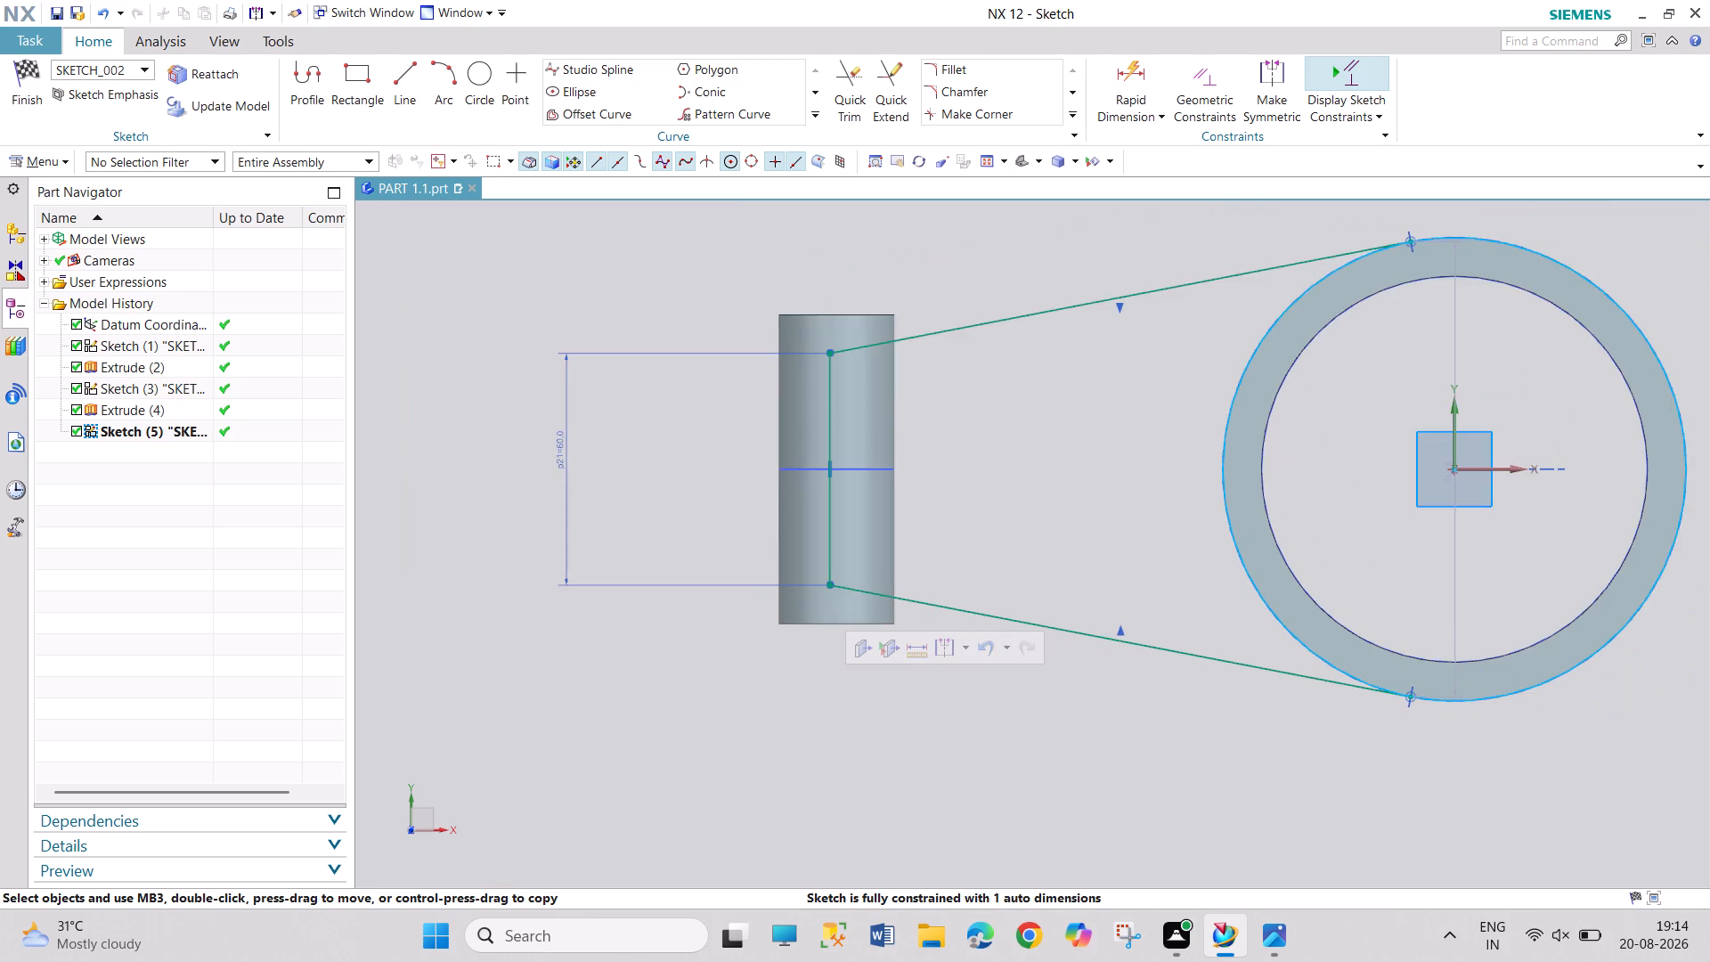
pyautogui.scroll(-2, 1489, 585)
pyautogui.scroll(1, 1686, 648)
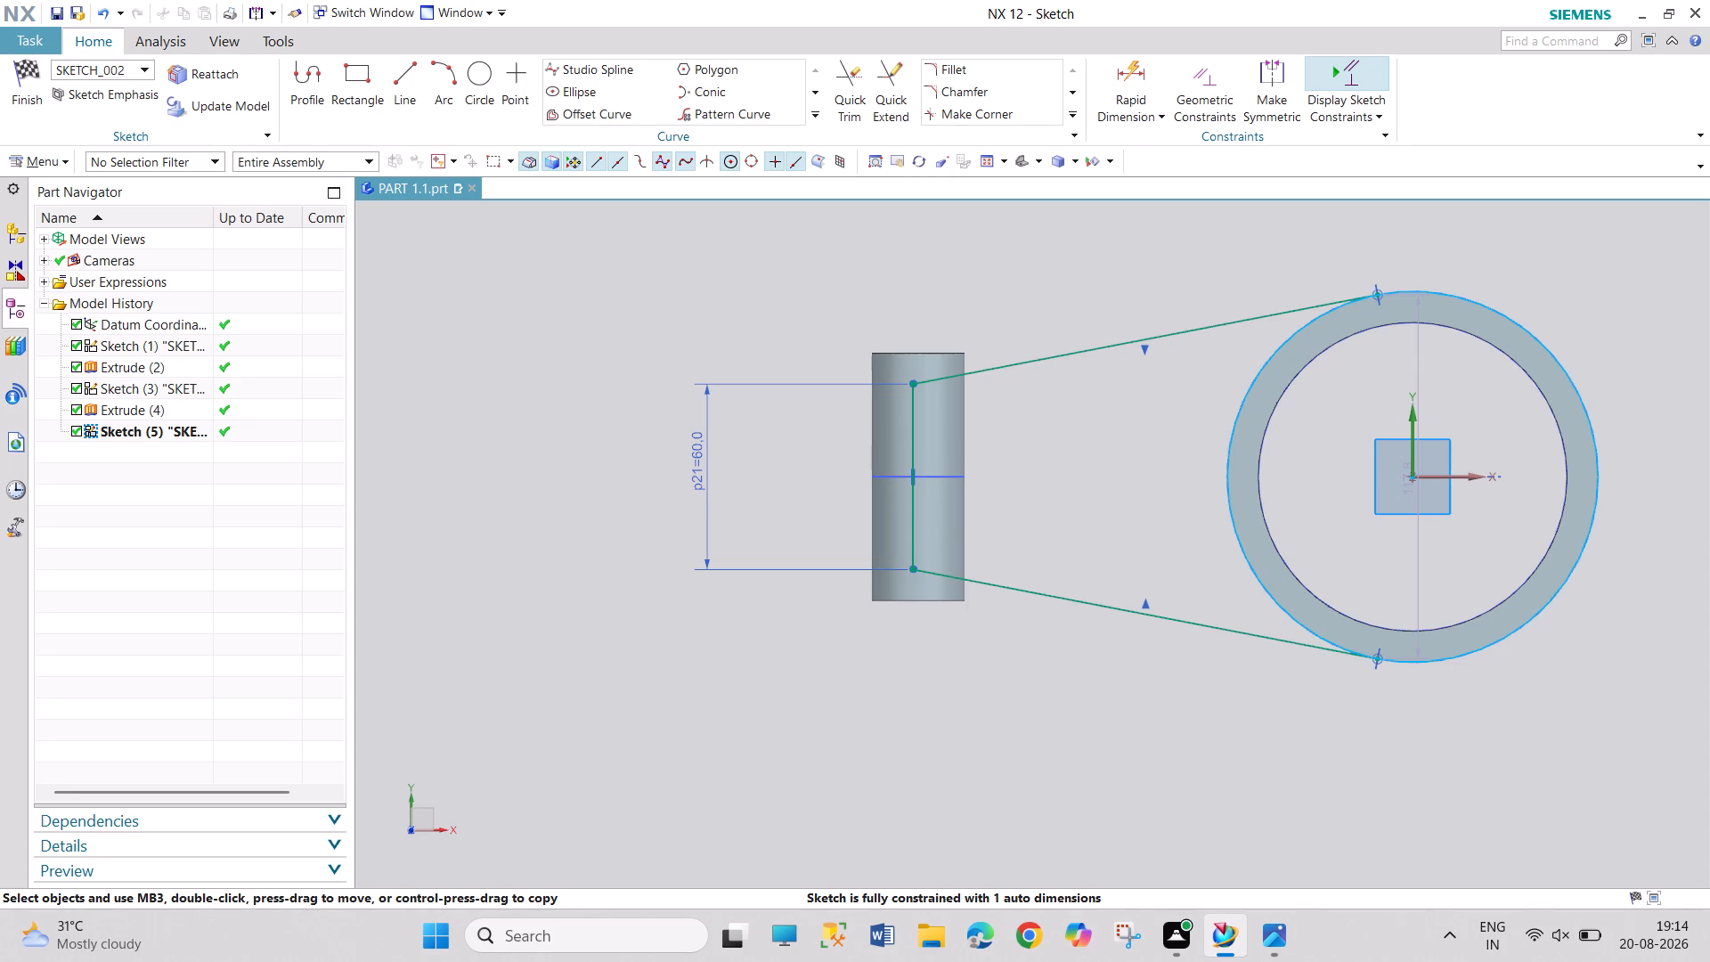
pyautogui.moveTo(911, 477); pyautogui.dragTo(900, 474)
pyautogui.click(934, 700)
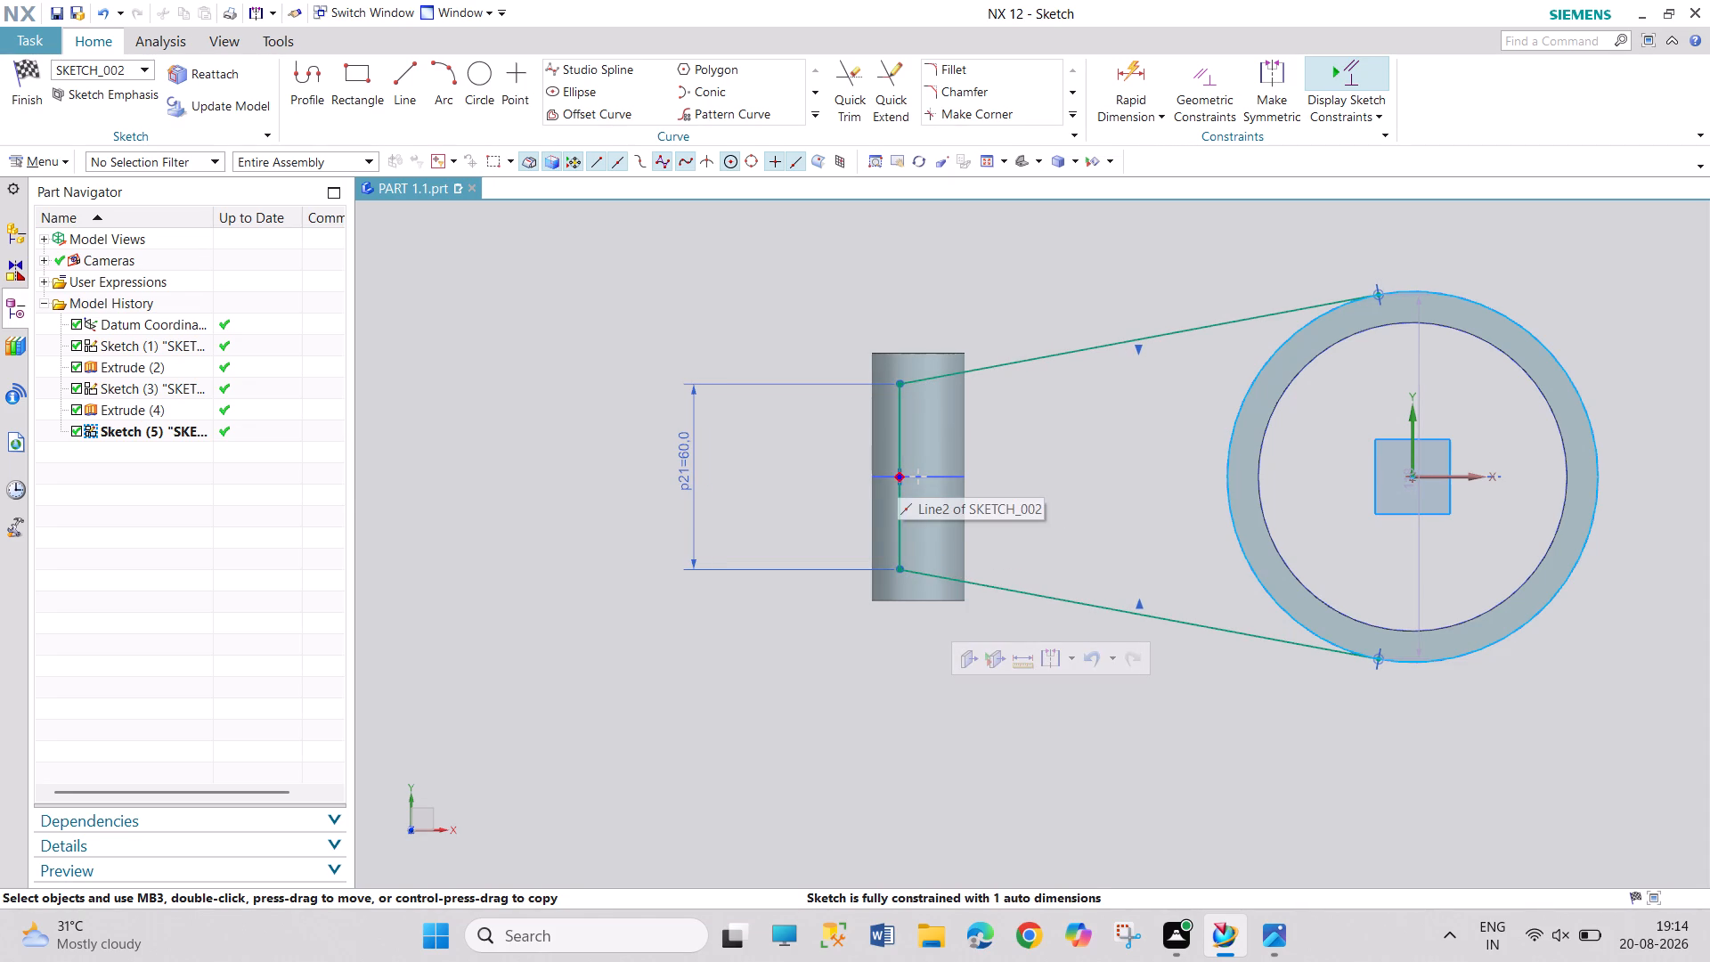
pyautogui.moveTo(899, 477); pyautogui.dragTo(908, 478)
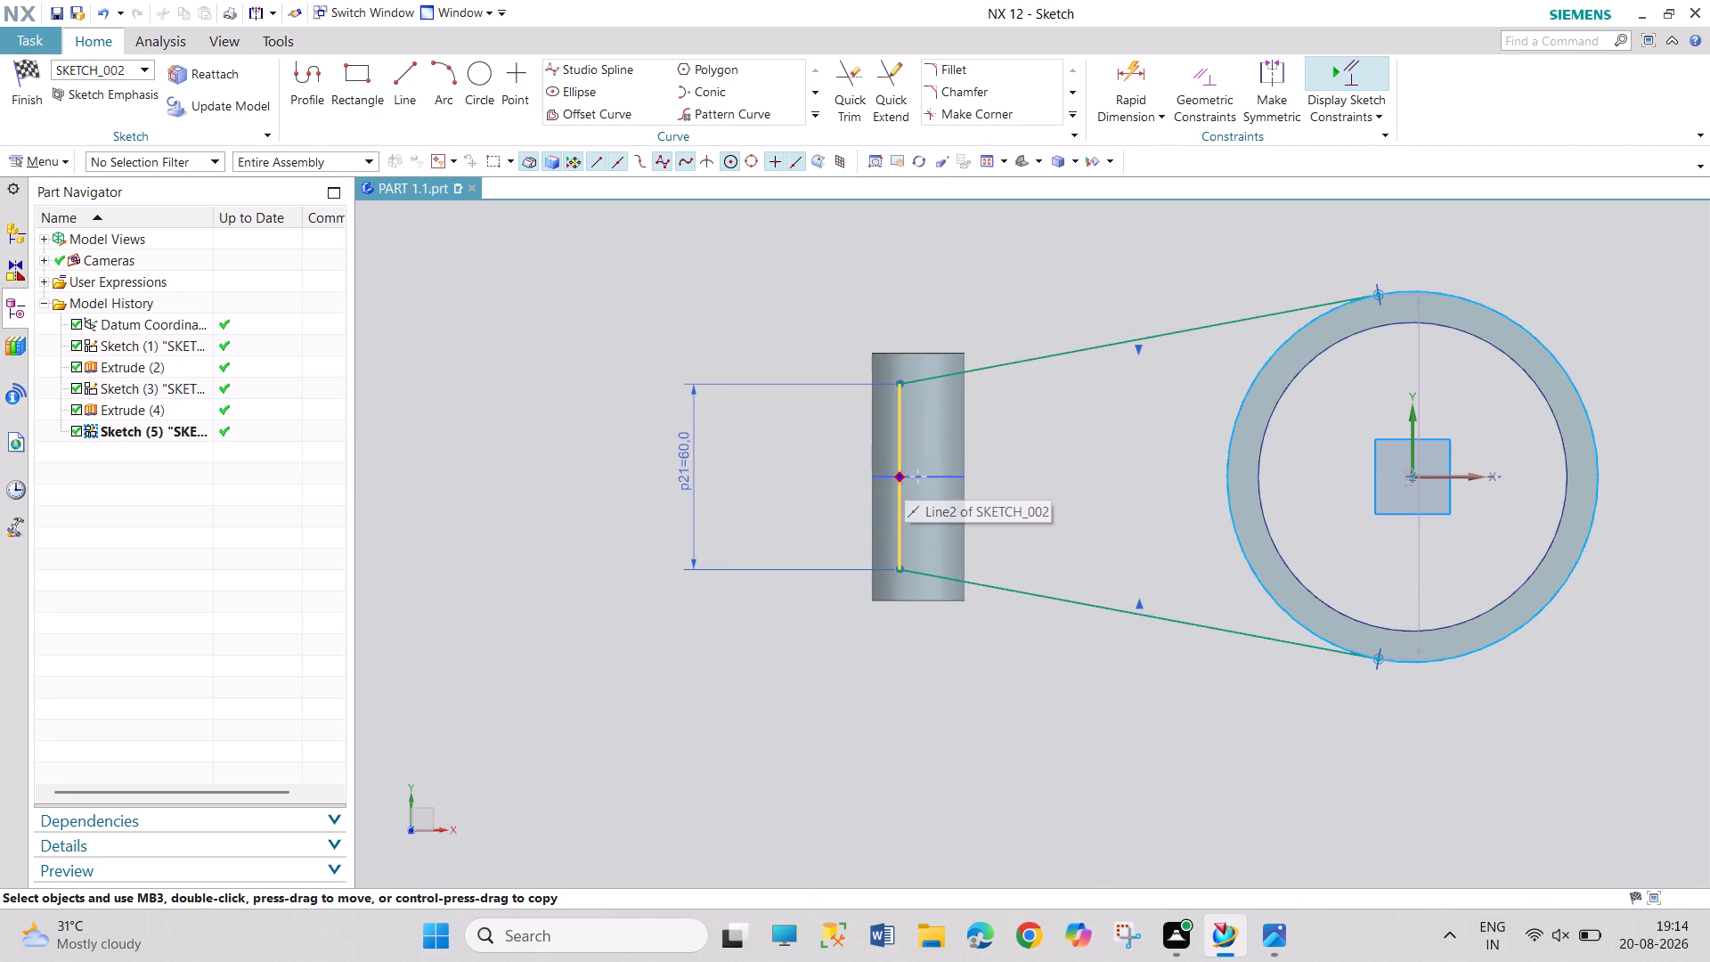
pyautogui.moveTo(908, 478); pyautogui.dragTo(909, 481)
pyautogui.click(966, 713)
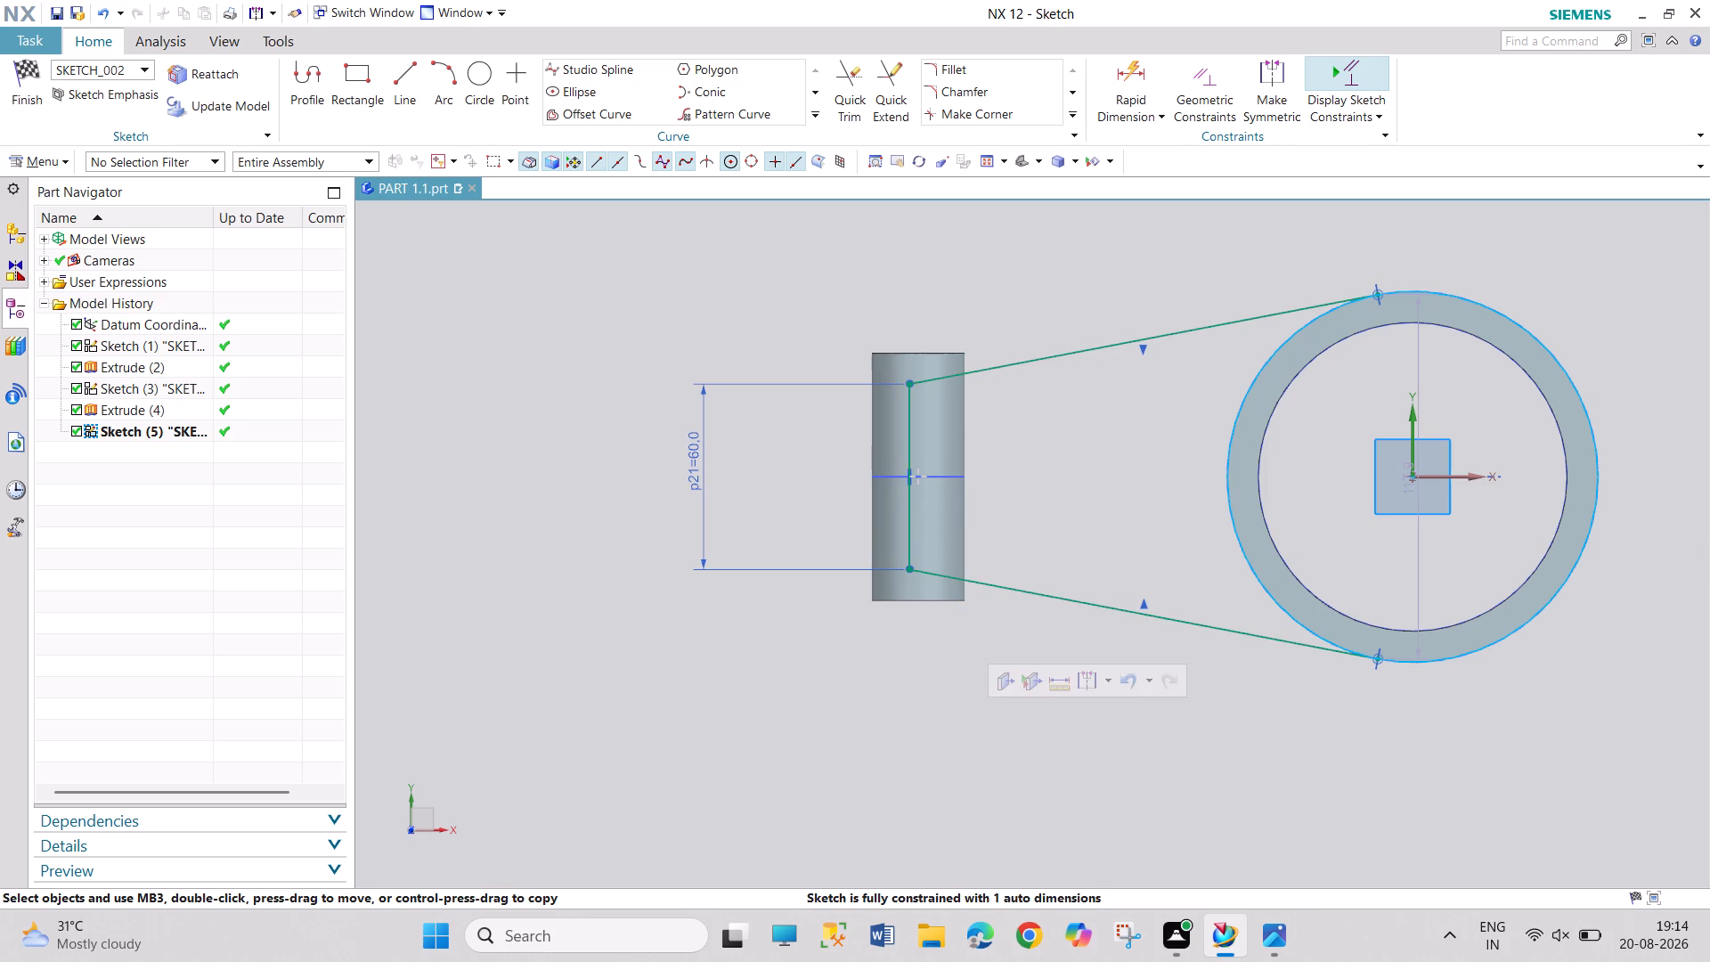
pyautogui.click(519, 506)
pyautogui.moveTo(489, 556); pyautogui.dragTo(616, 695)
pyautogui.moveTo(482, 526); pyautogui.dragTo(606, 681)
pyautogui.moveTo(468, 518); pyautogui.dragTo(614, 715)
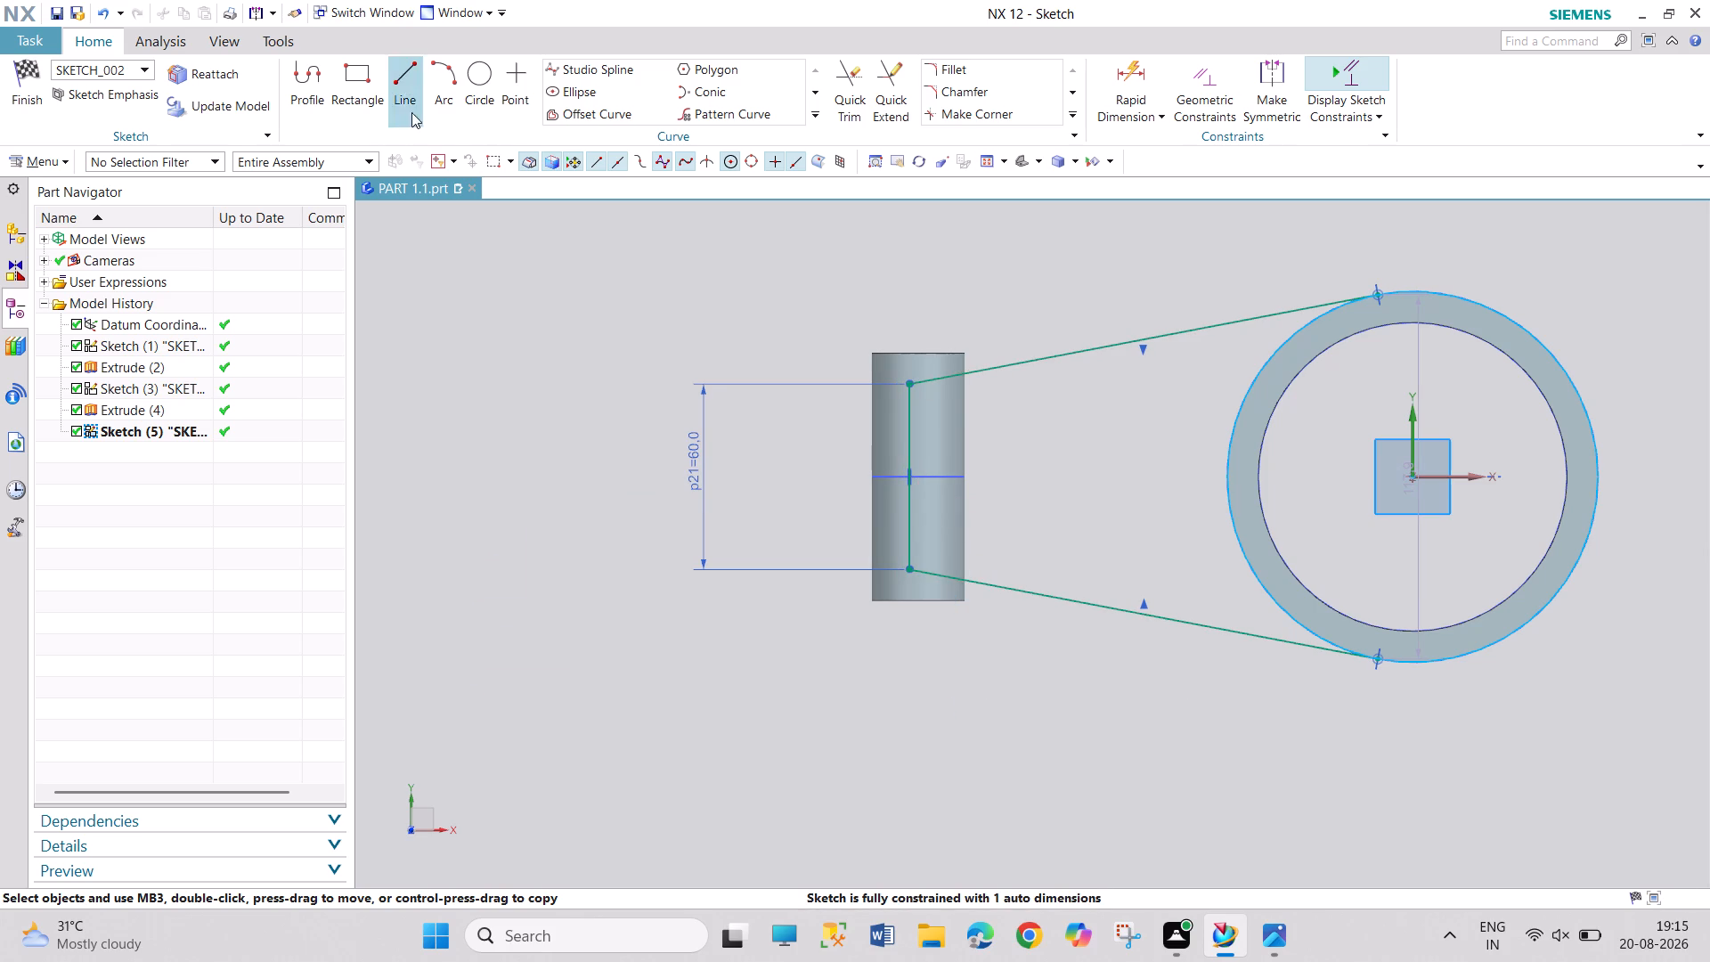
# Quick Trim the projected circle's arc on the side away from the boss, between the tangent points, and finish the sketch.
pyautogui.click(845, 86)
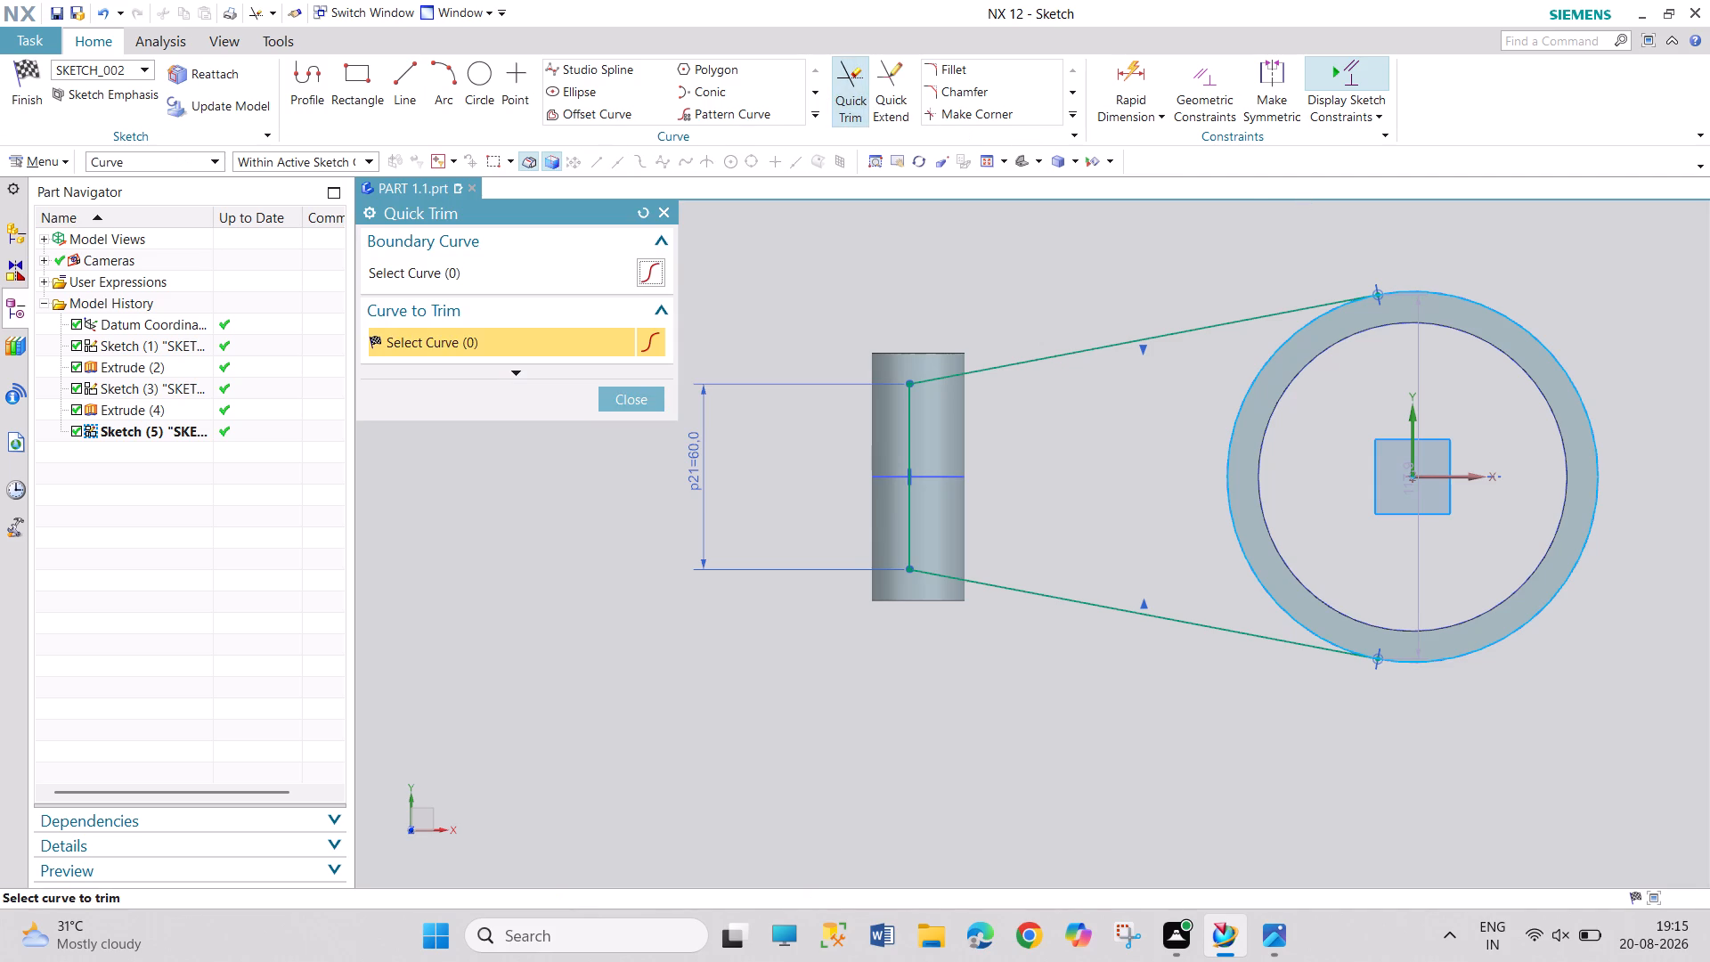
pyautogui.click(1504, 309)
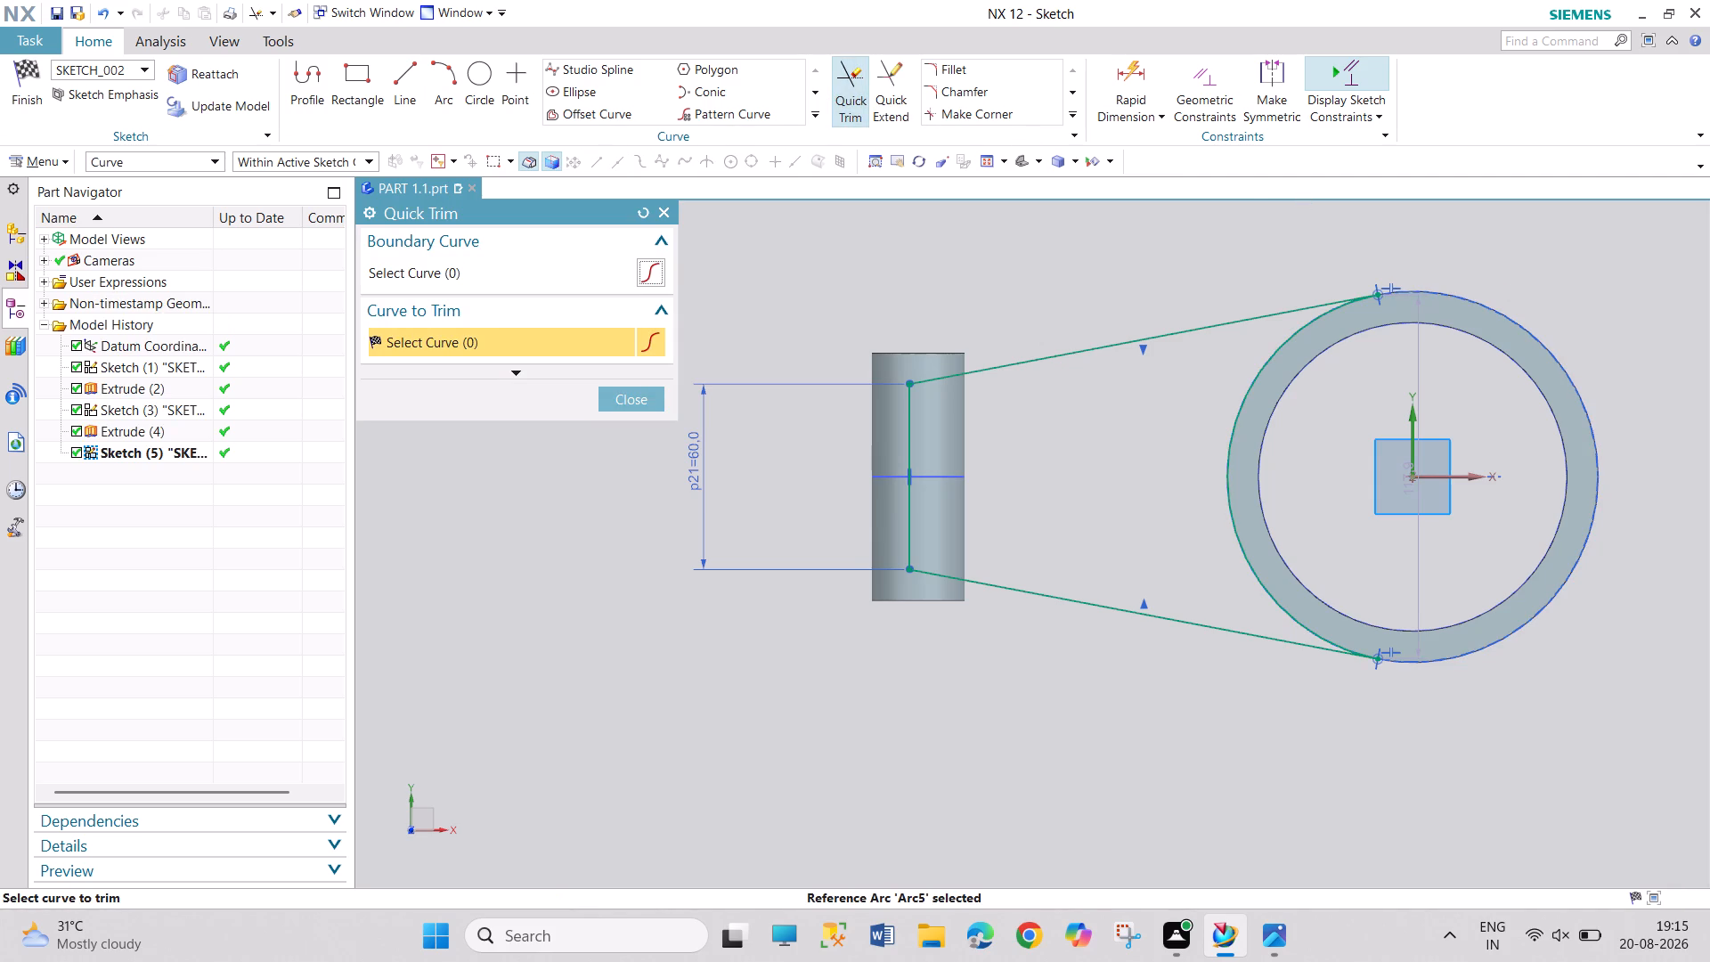
pyautogui.click(642, 399)
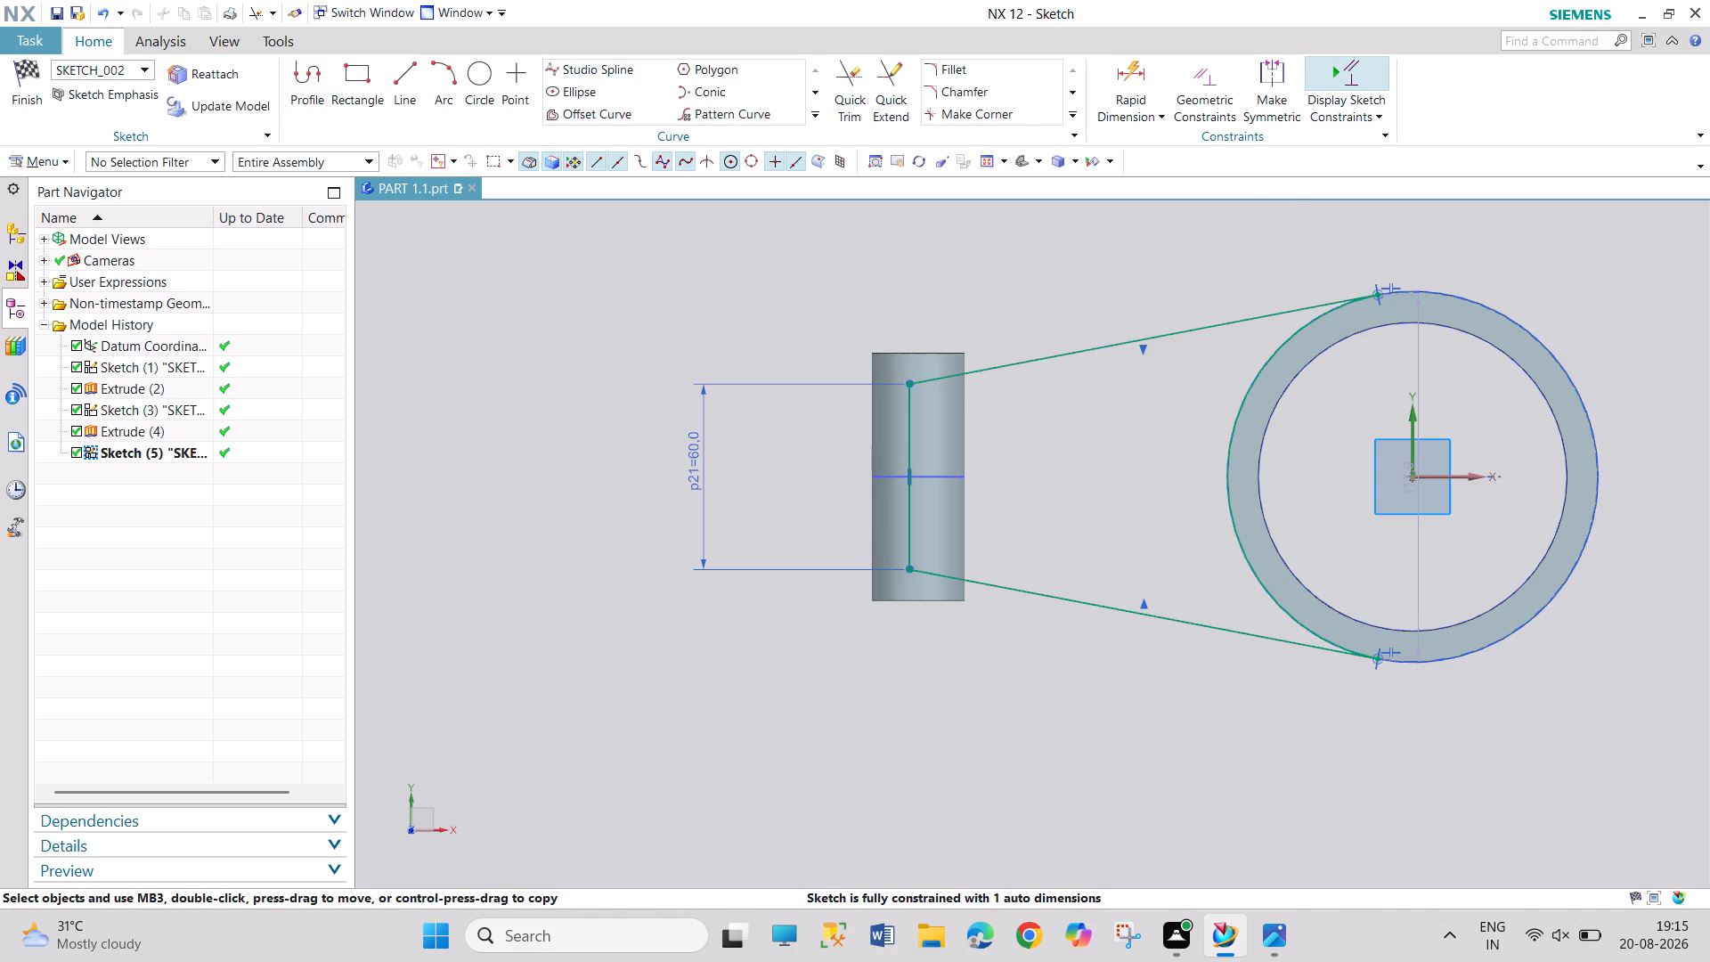
pyautogui.click(38, 101)
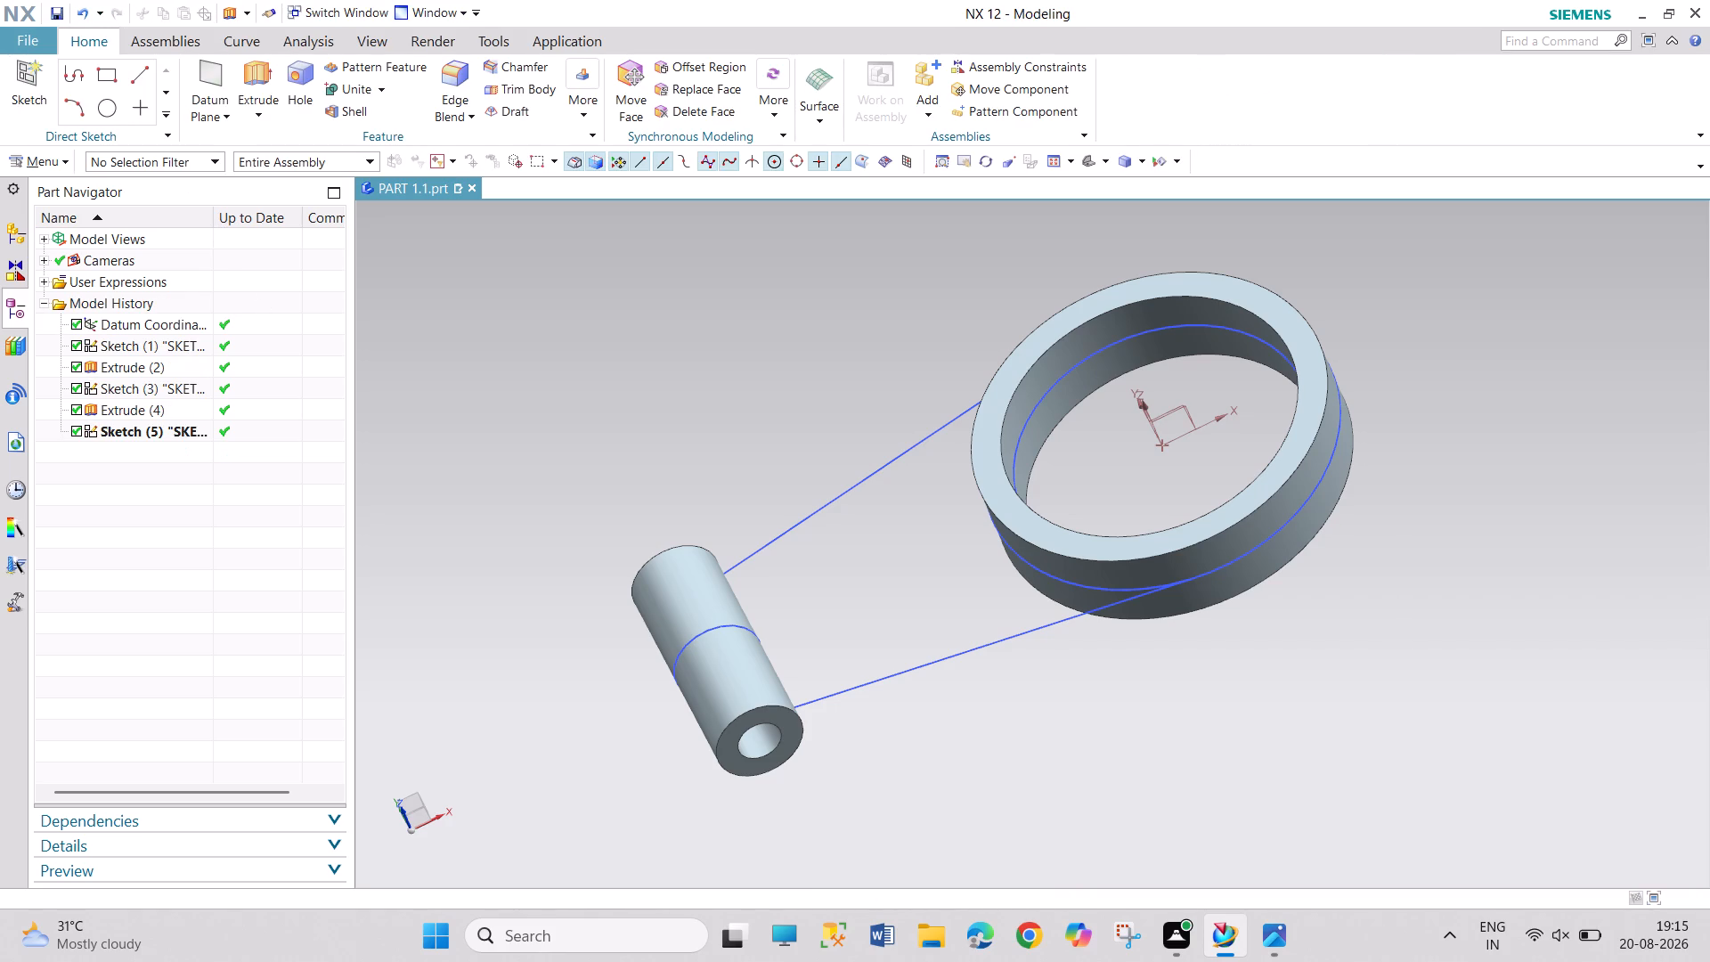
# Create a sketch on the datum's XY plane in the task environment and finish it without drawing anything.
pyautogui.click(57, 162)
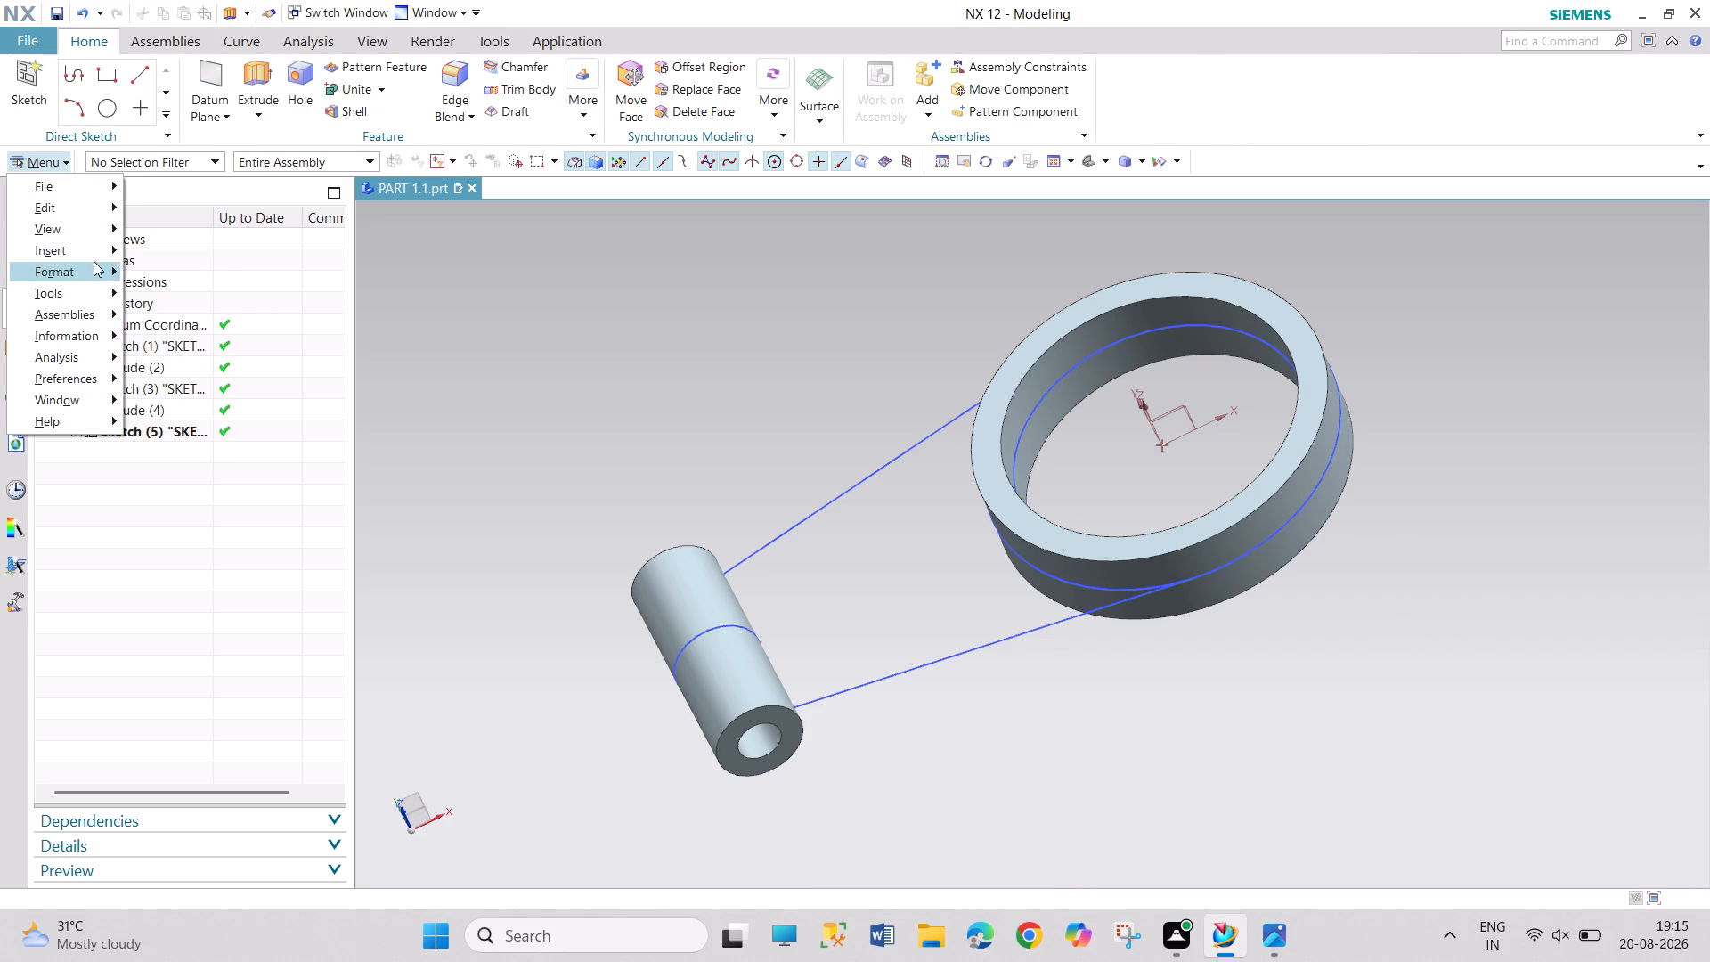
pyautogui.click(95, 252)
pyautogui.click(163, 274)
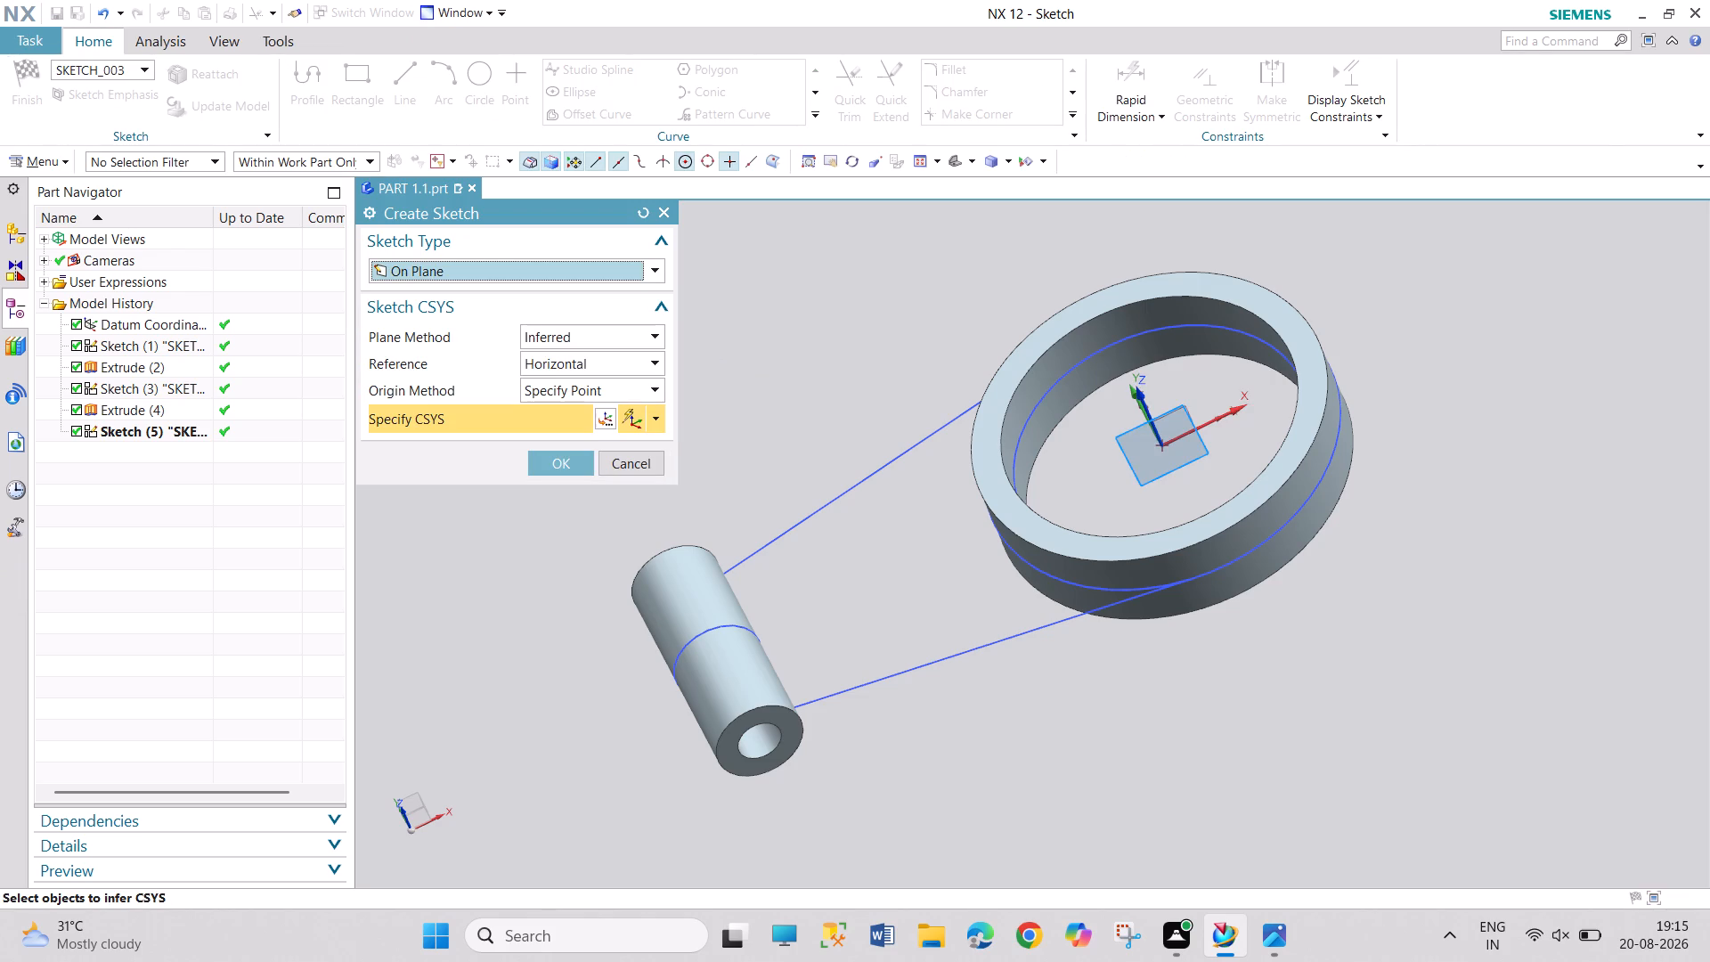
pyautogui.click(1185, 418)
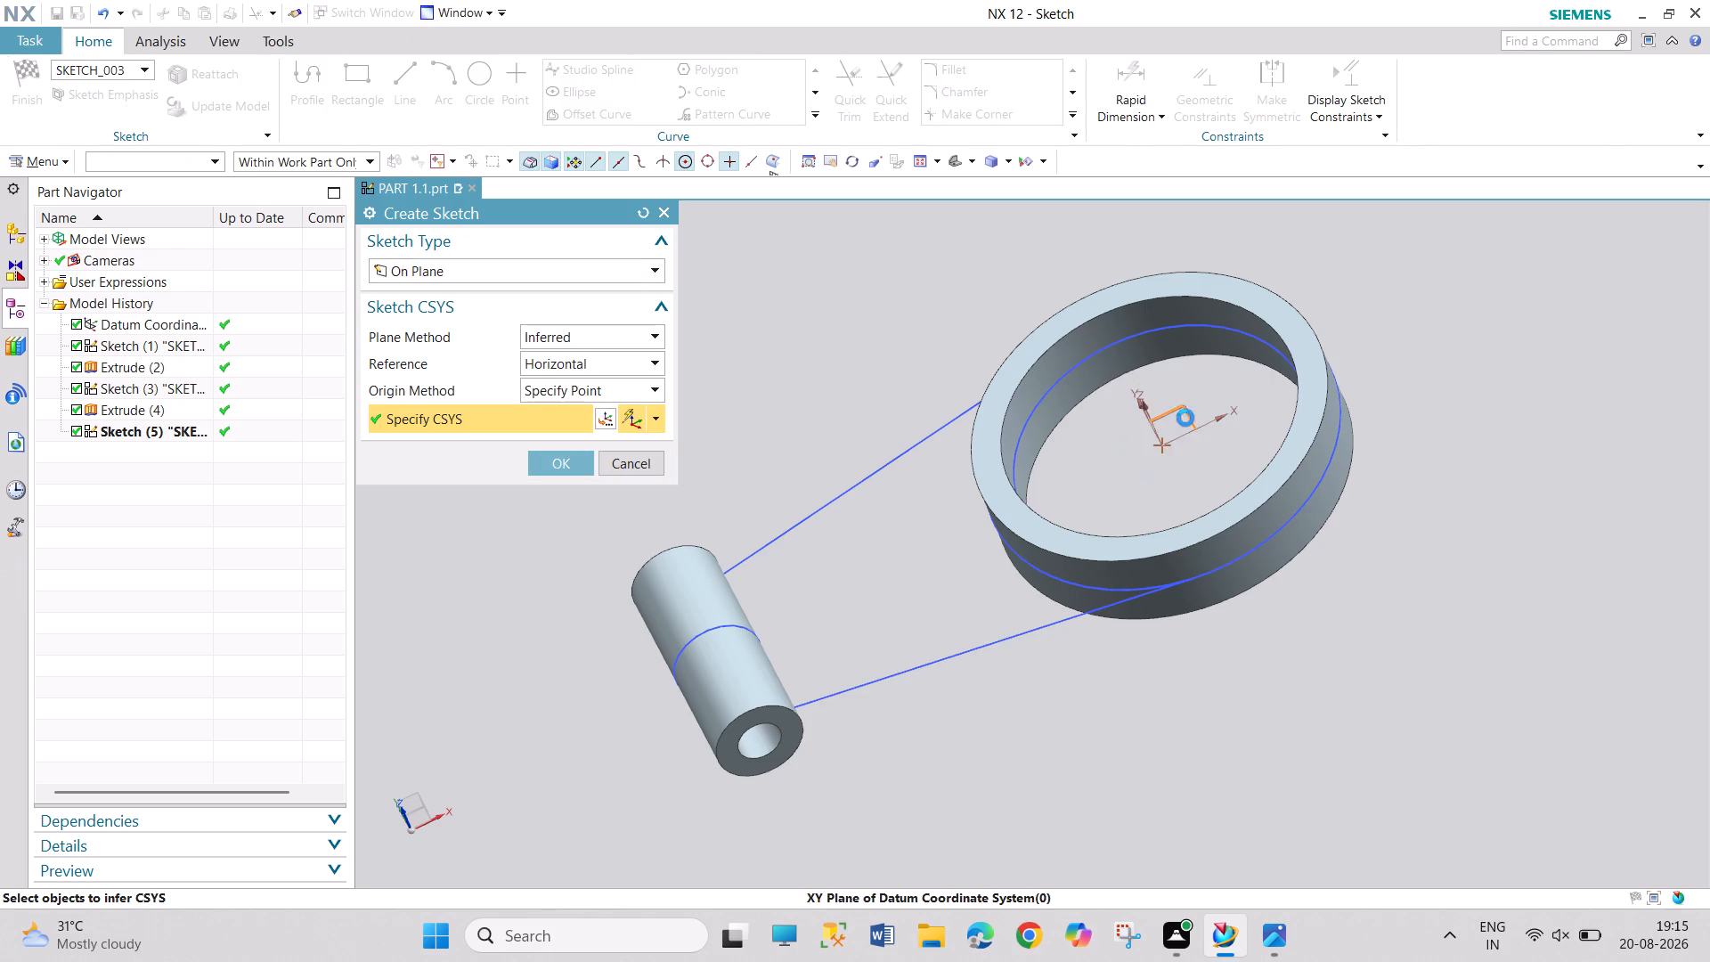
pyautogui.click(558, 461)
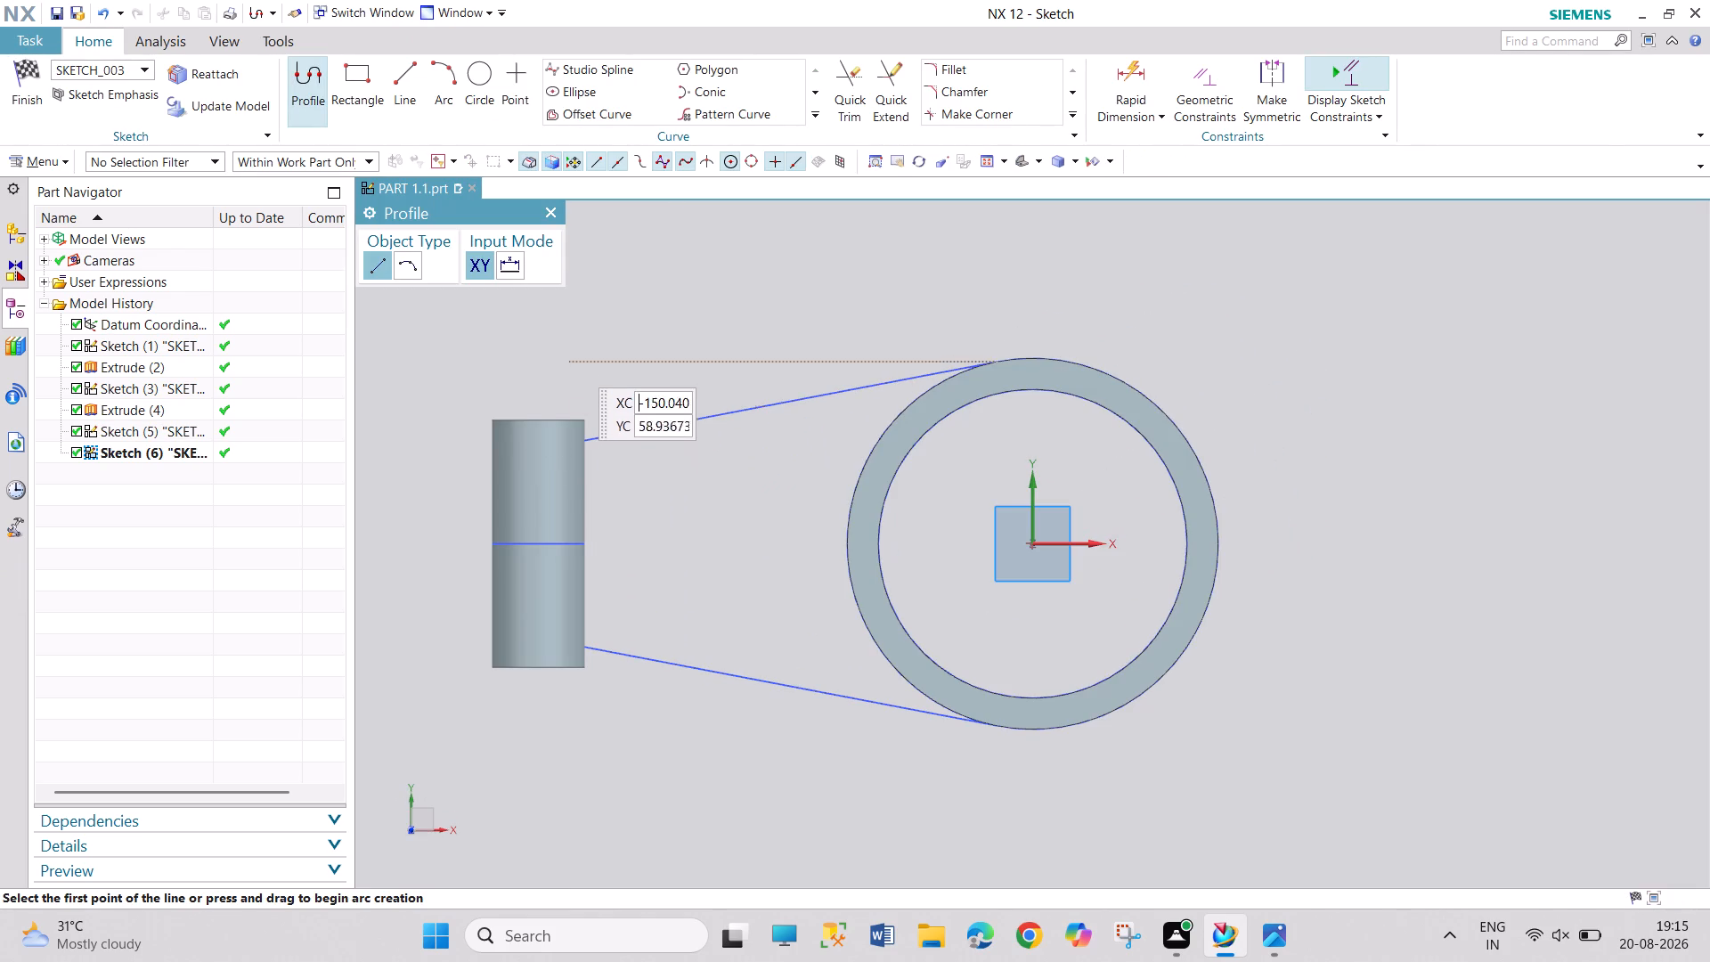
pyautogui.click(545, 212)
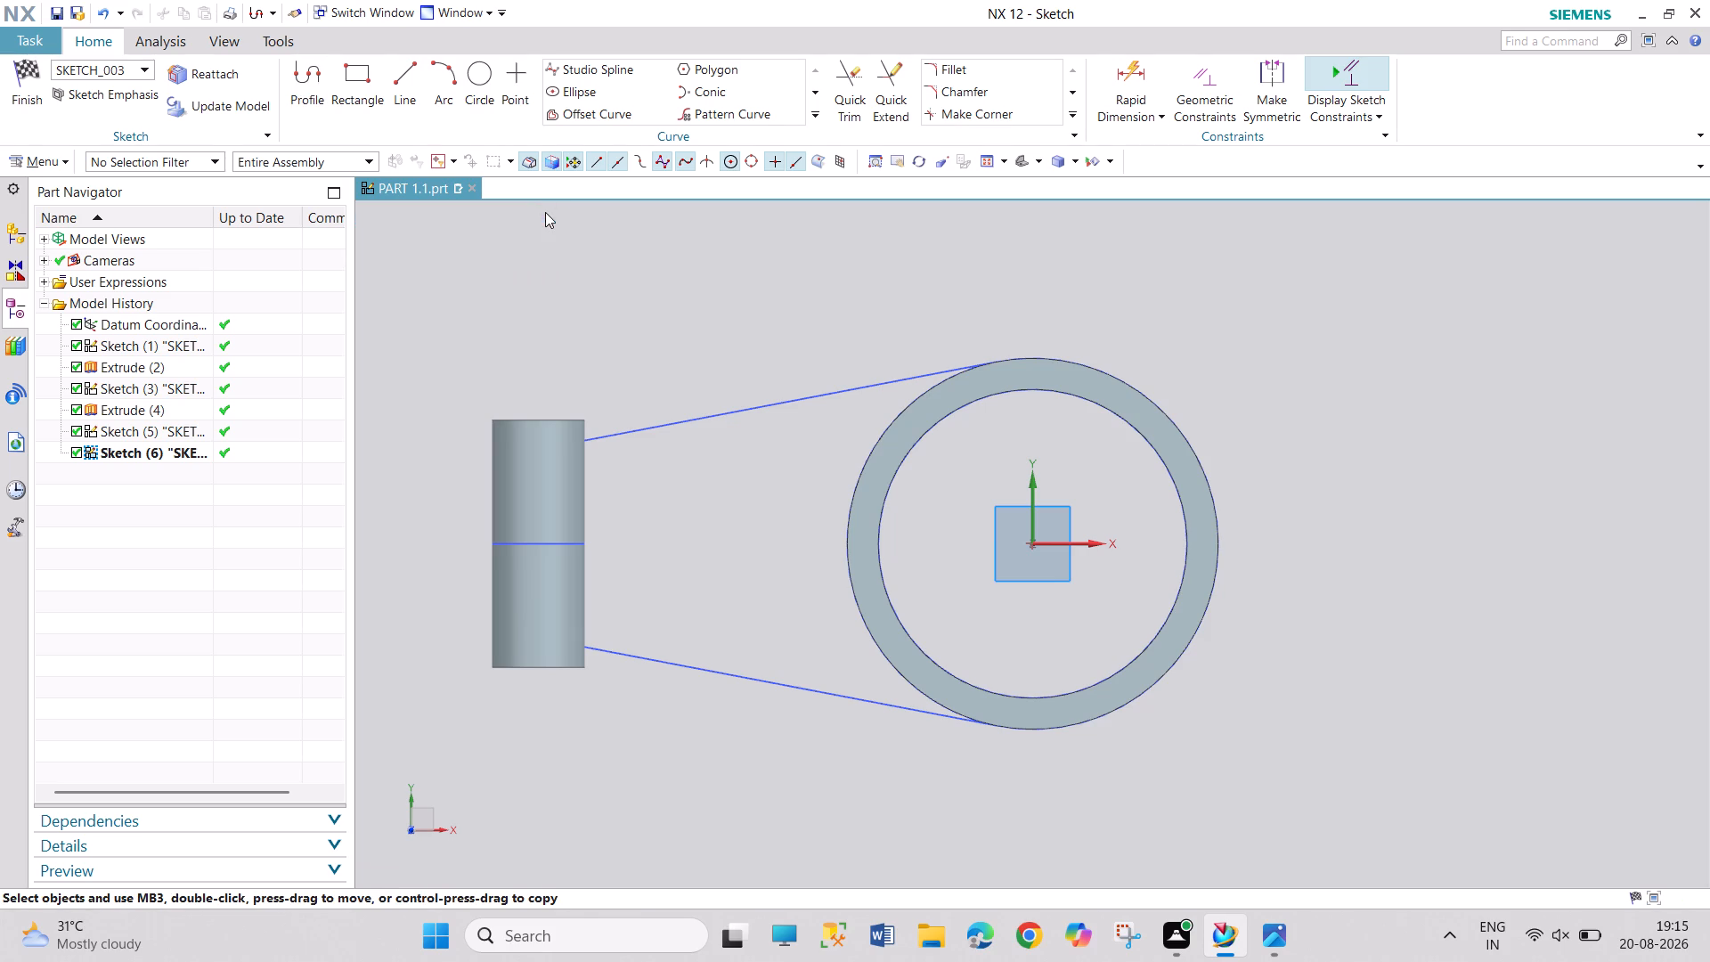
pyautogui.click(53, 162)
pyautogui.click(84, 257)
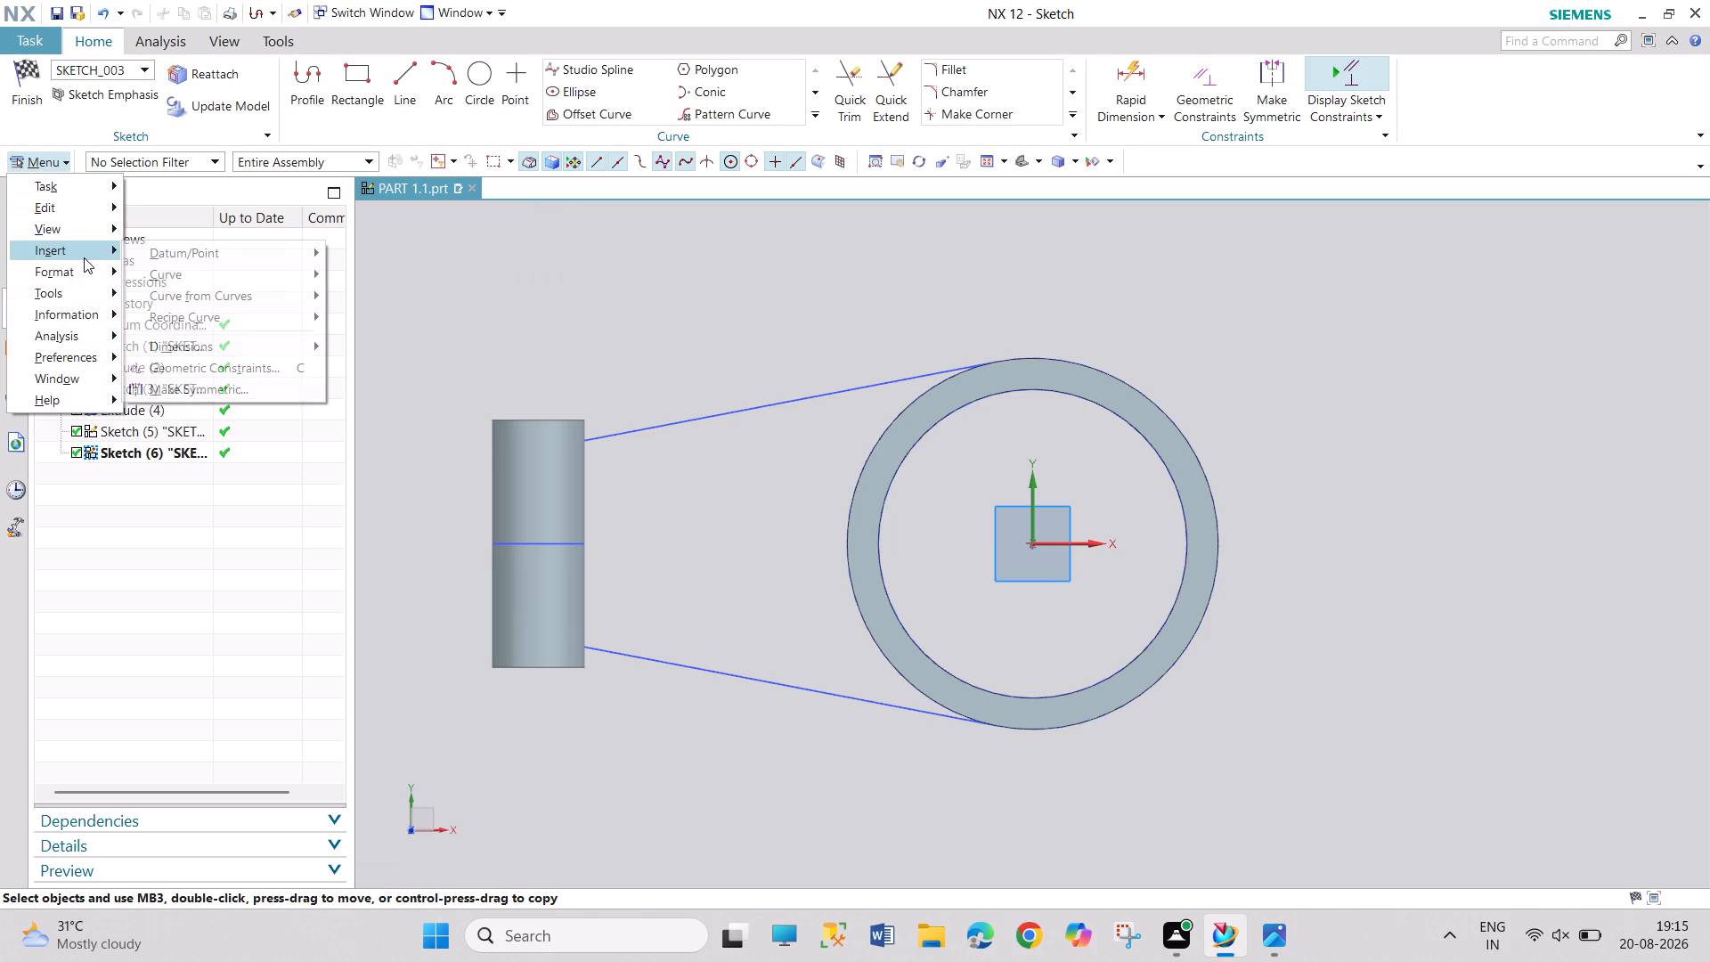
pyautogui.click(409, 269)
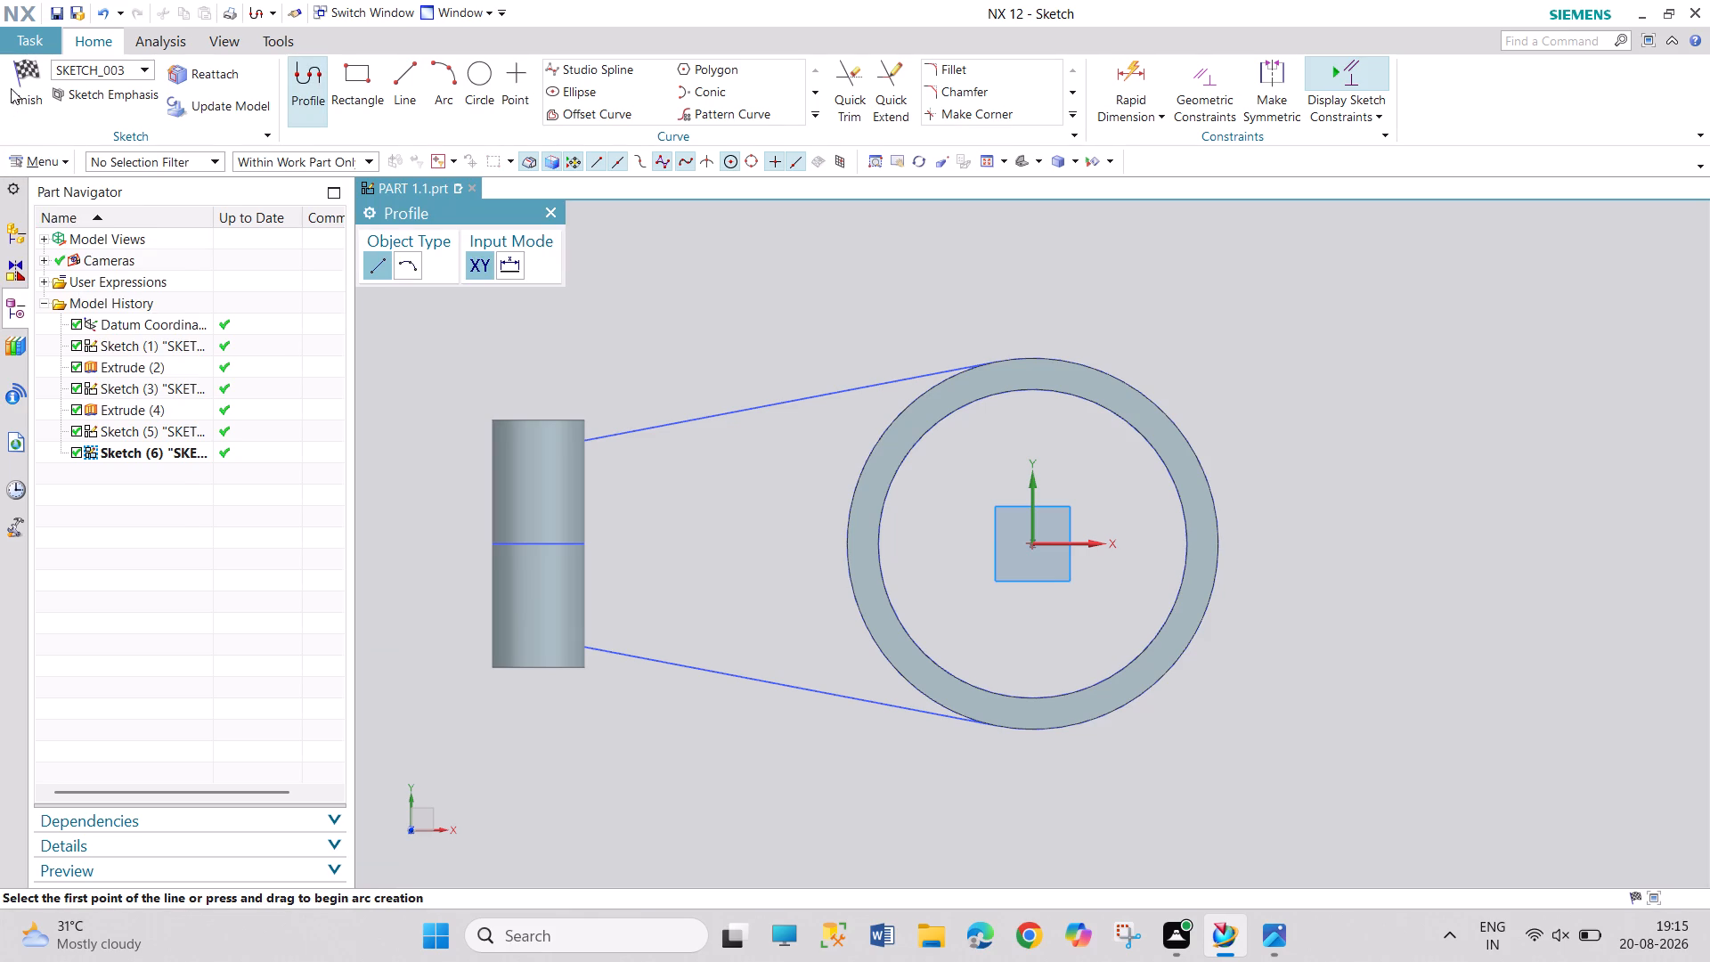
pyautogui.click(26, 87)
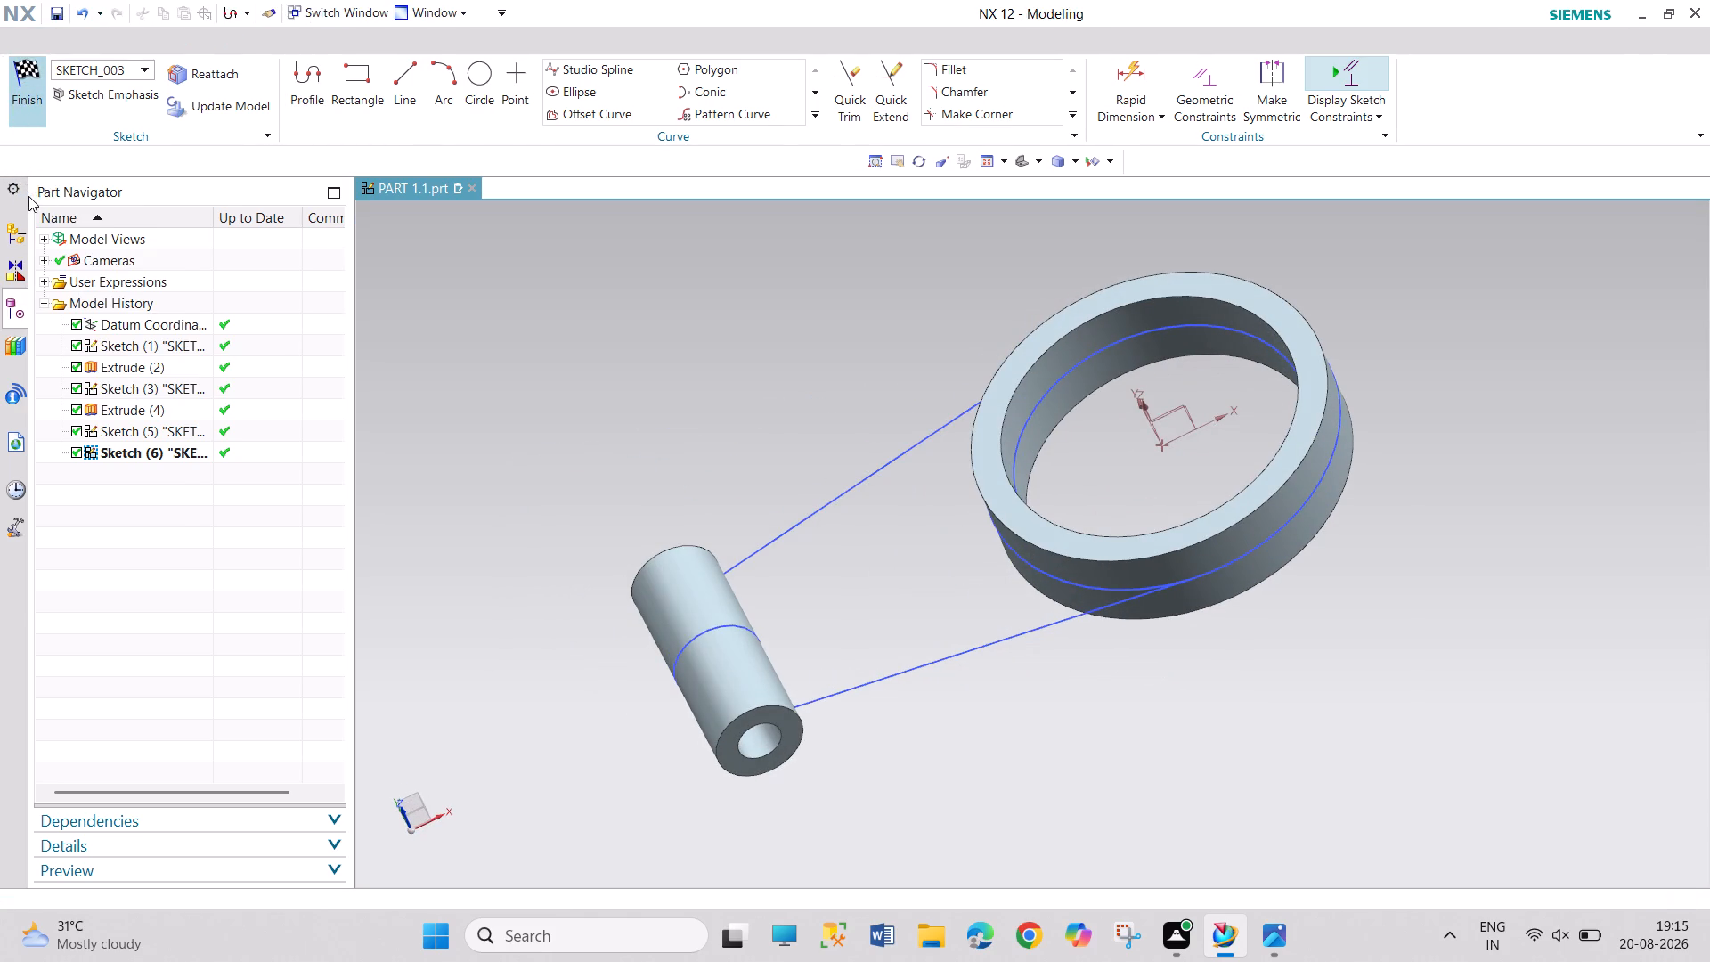
# Create a sketch in the task environment on the datum's XZ plane, with its normal along the boss's axis, and leave the Profile command.
pyautogui.click(61, 166)
pyautogui.click(81, 245)
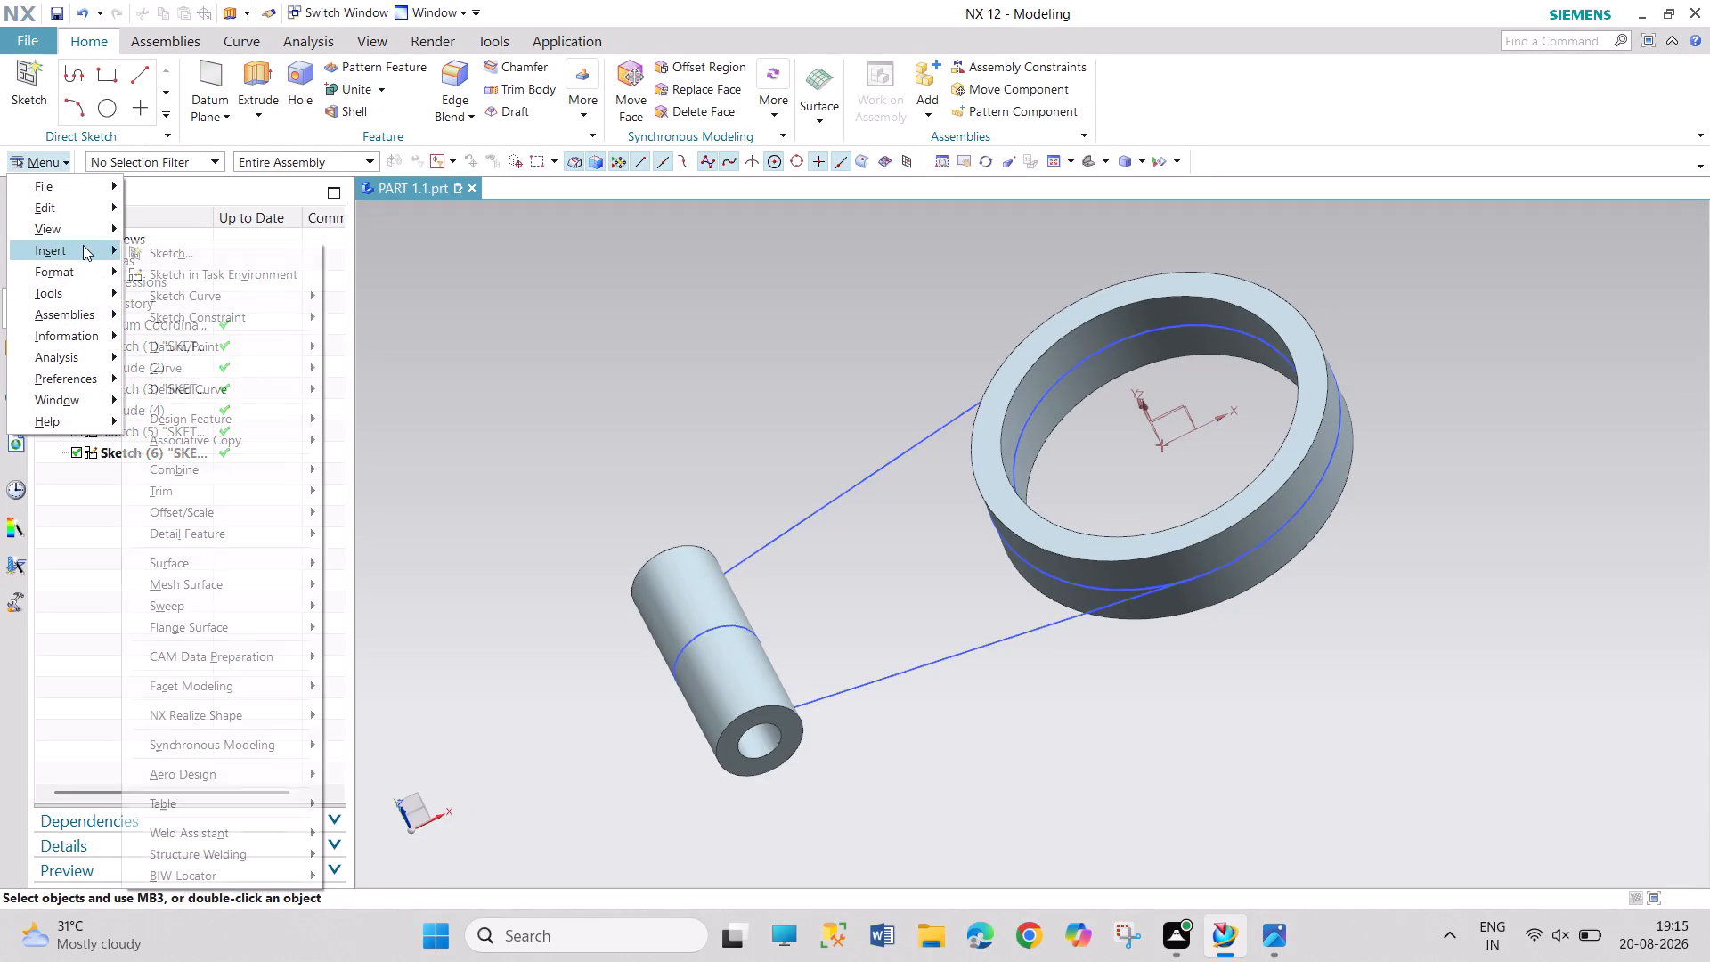
pyautogui.click(192, 271)
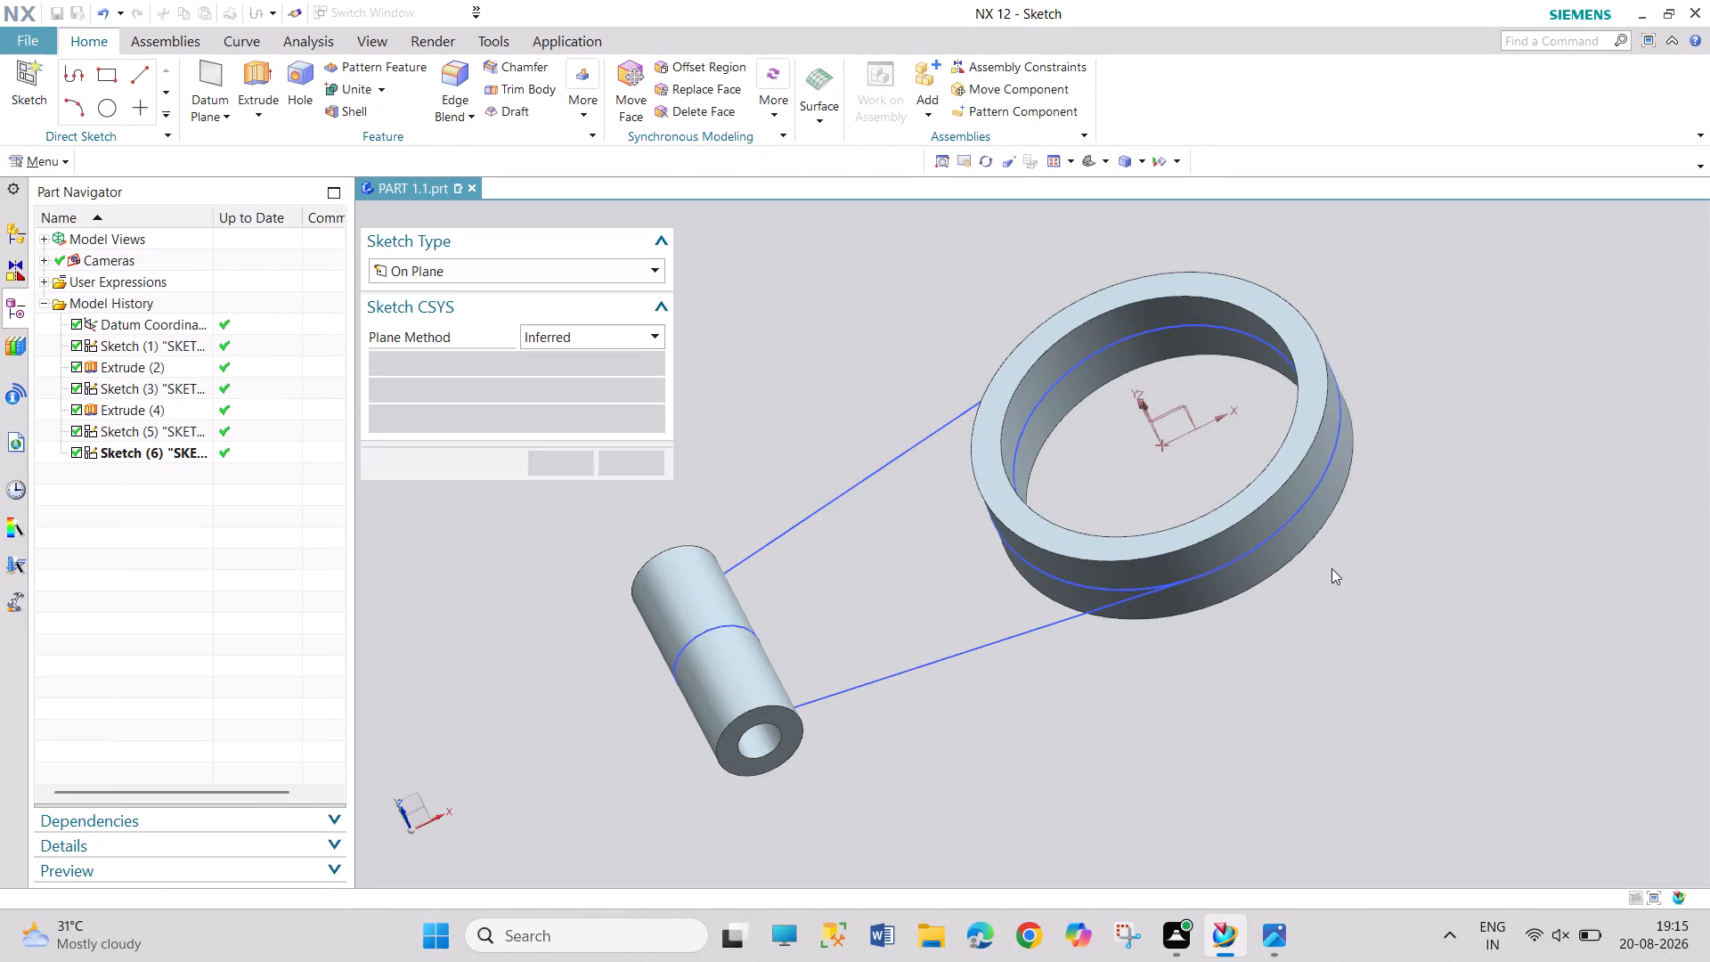
pyautogui.moveTo(1331, 568); pyautogui.dragTo(1252, 554, button='middle')
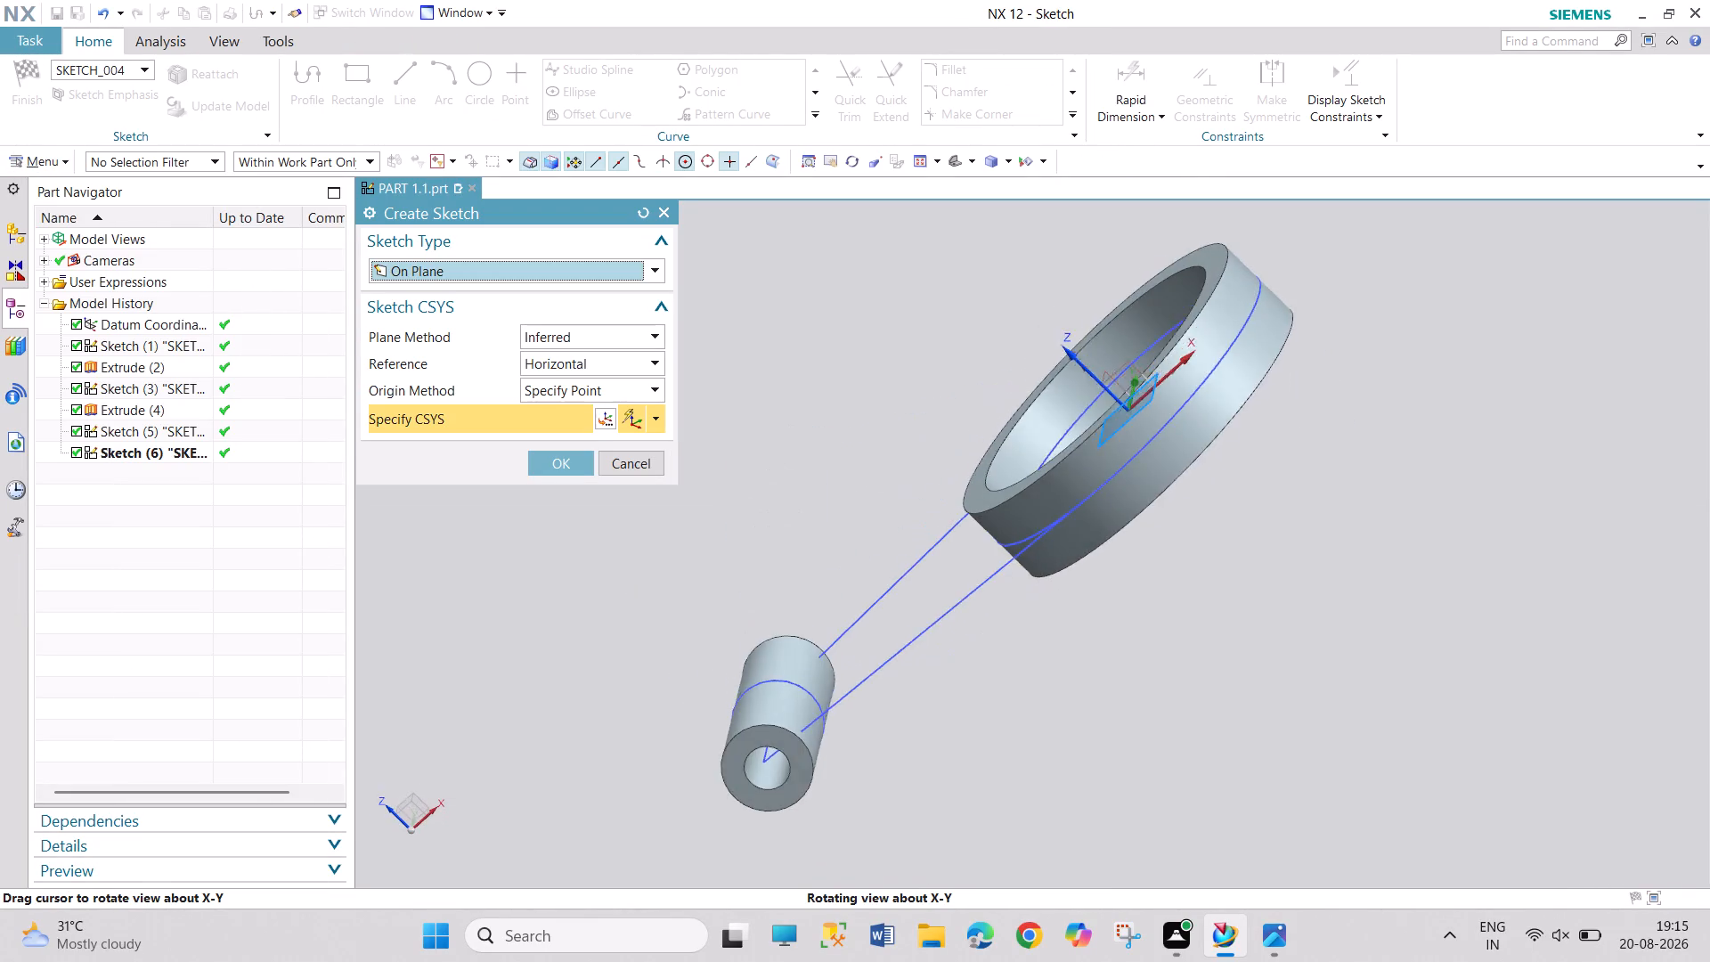
pyautogui.moveTo(1252, 554); pyautogui.dragTo(1270, 567, button='middle')
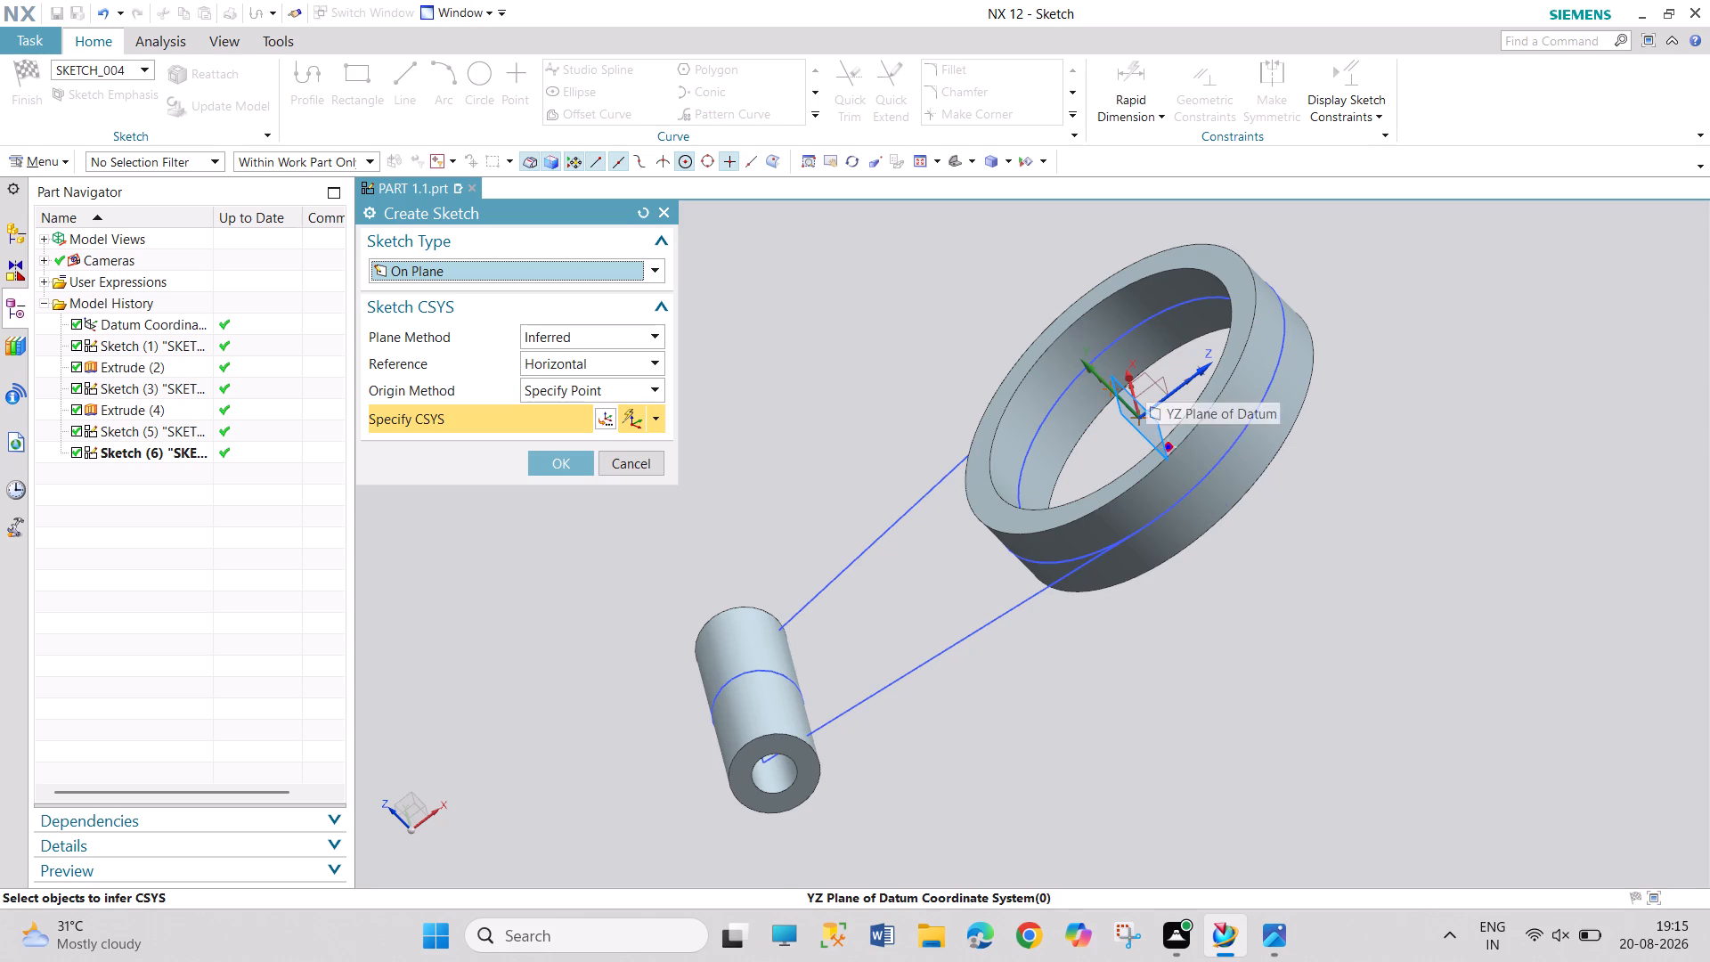
pyautogui.click(1140, 379)
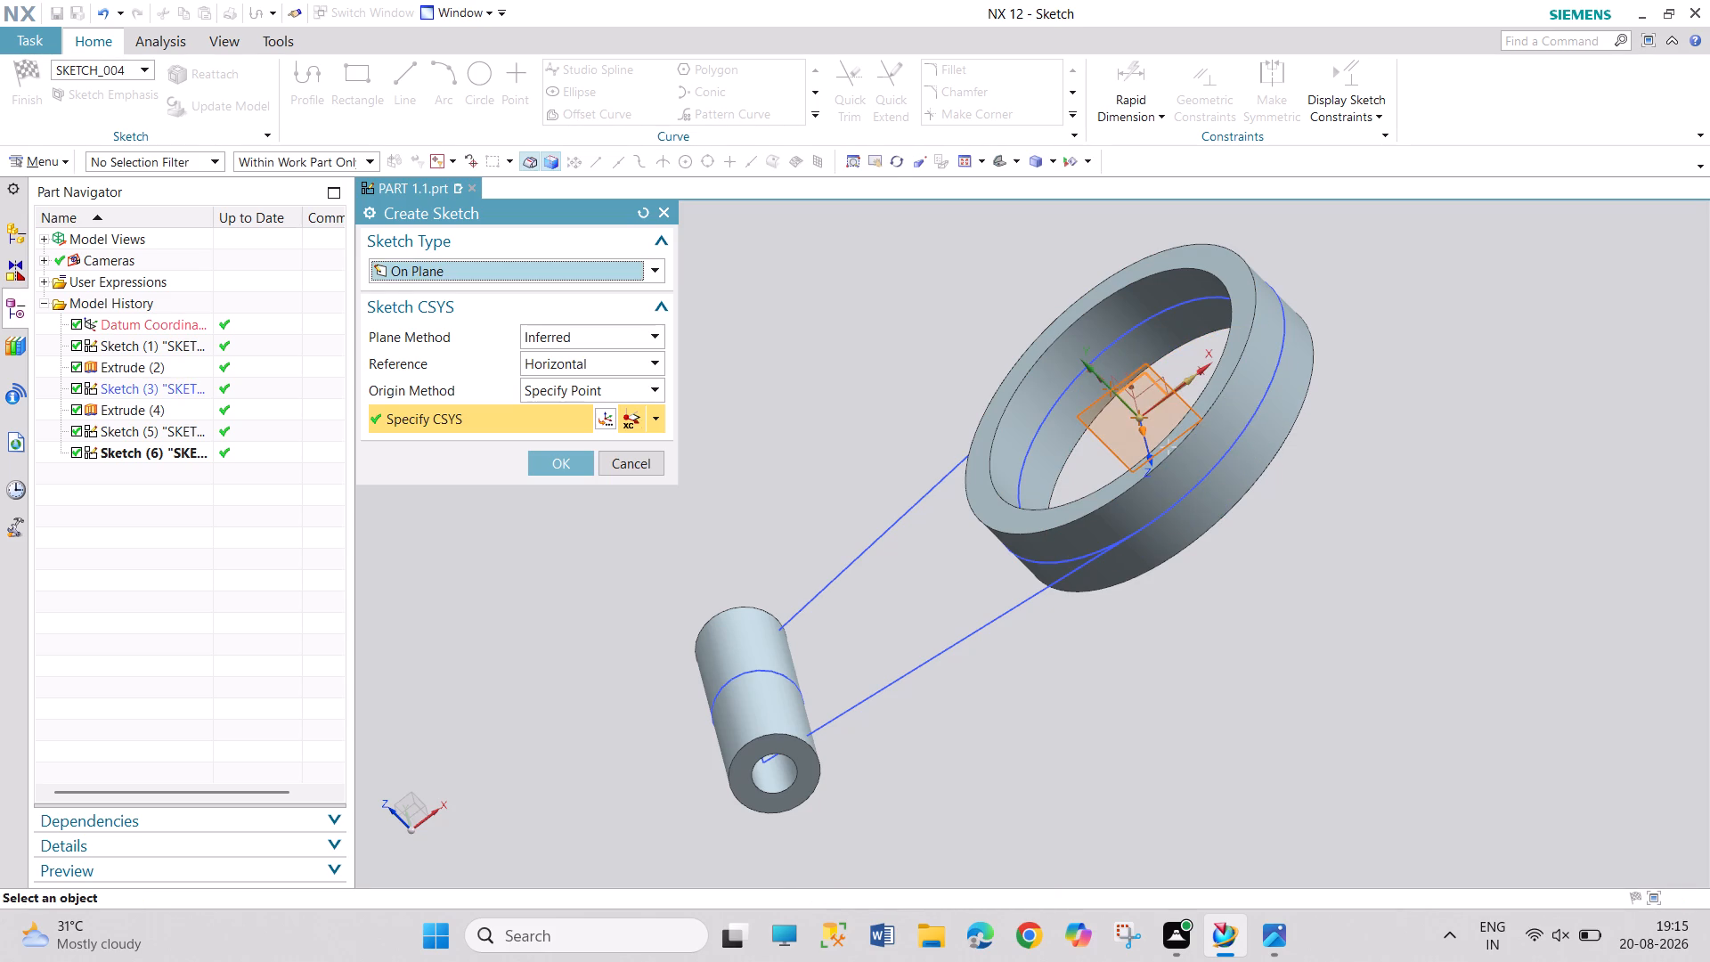
pyautogui.click(564, 465)
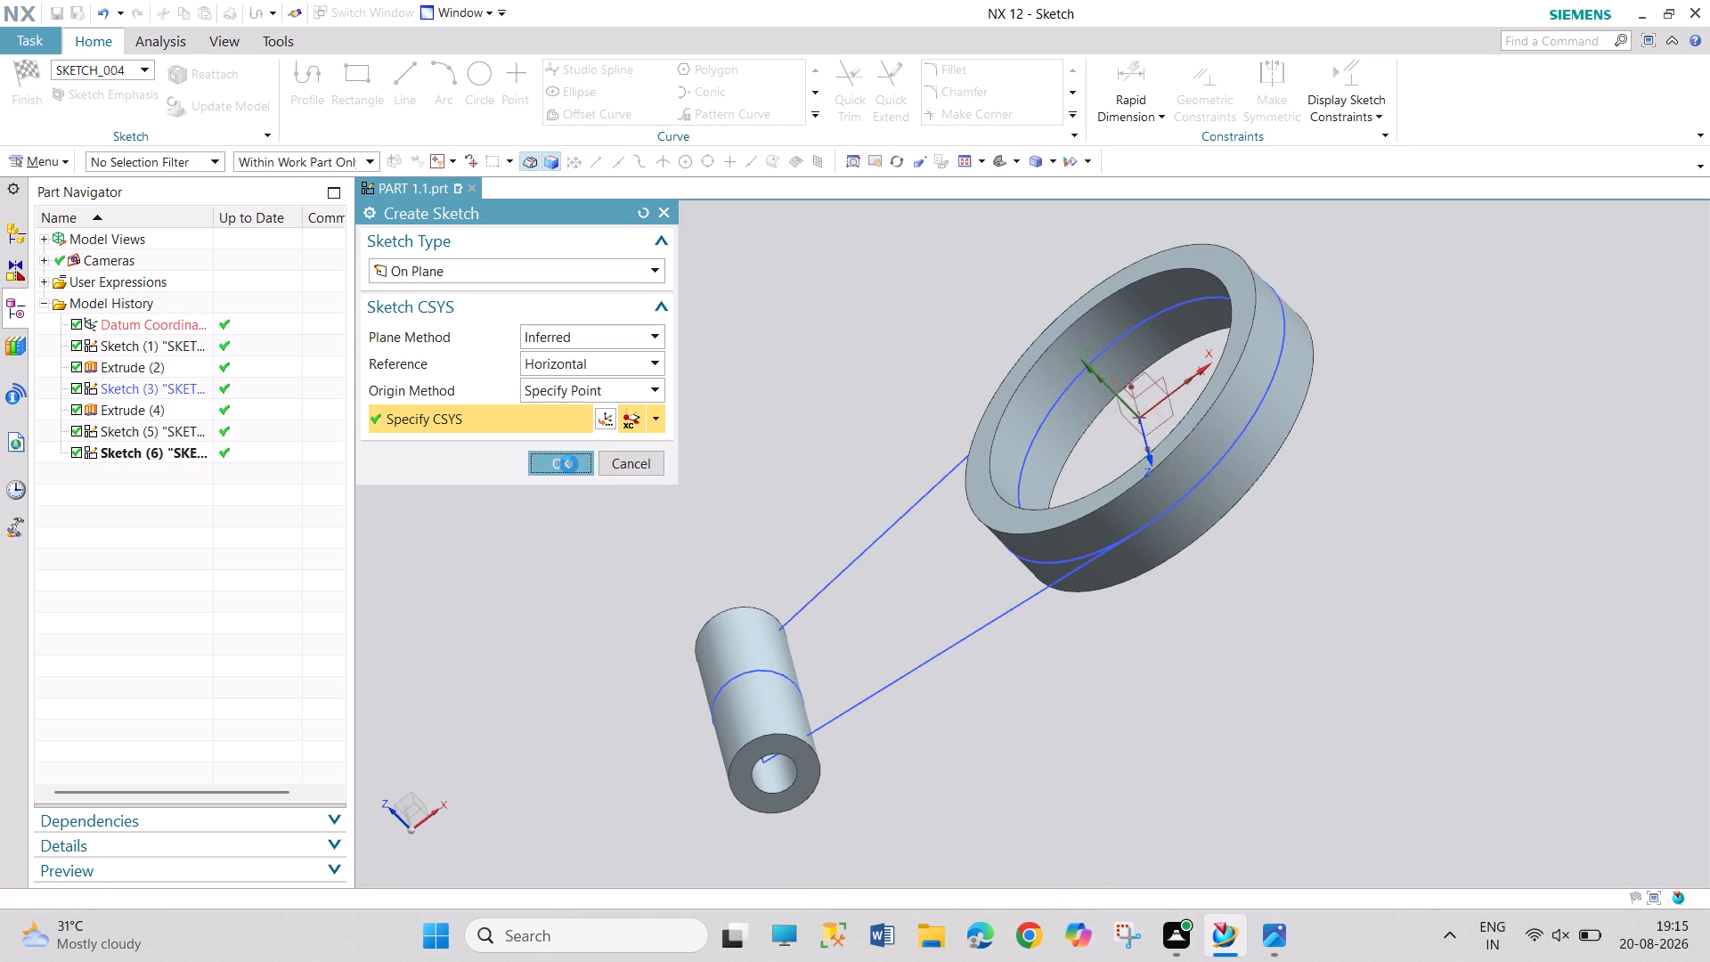
pyautogui.scroll(1, 476, 558)
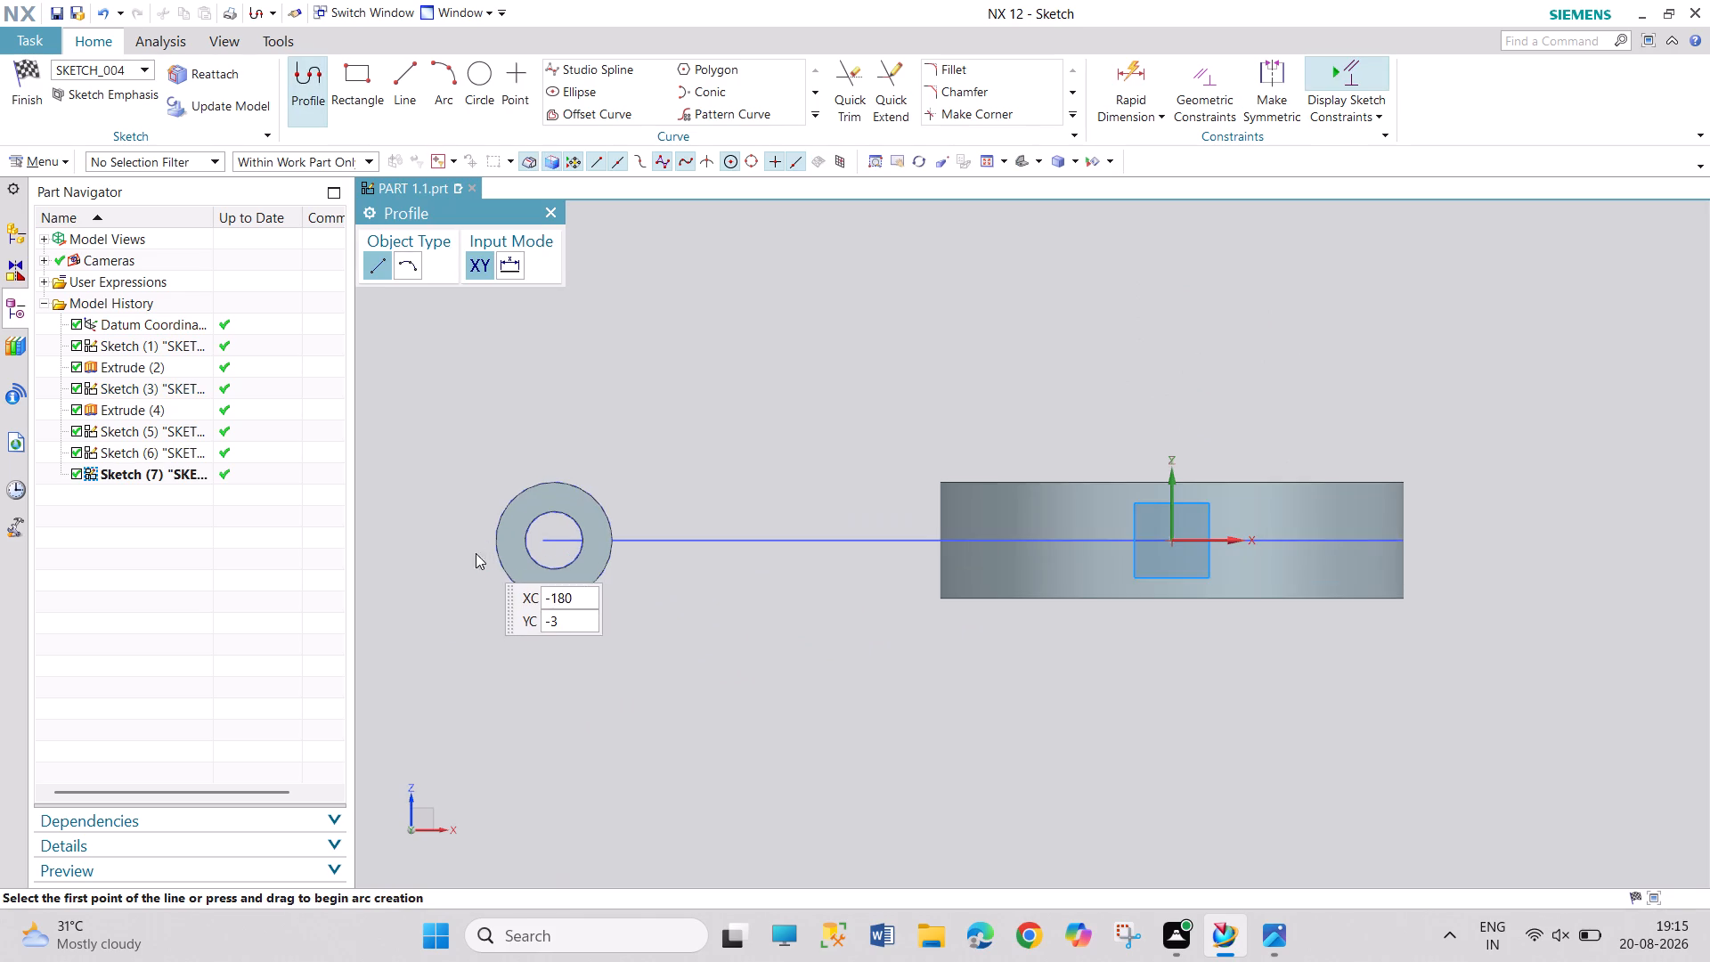
pyautogui.scroll(1, 476, 553)
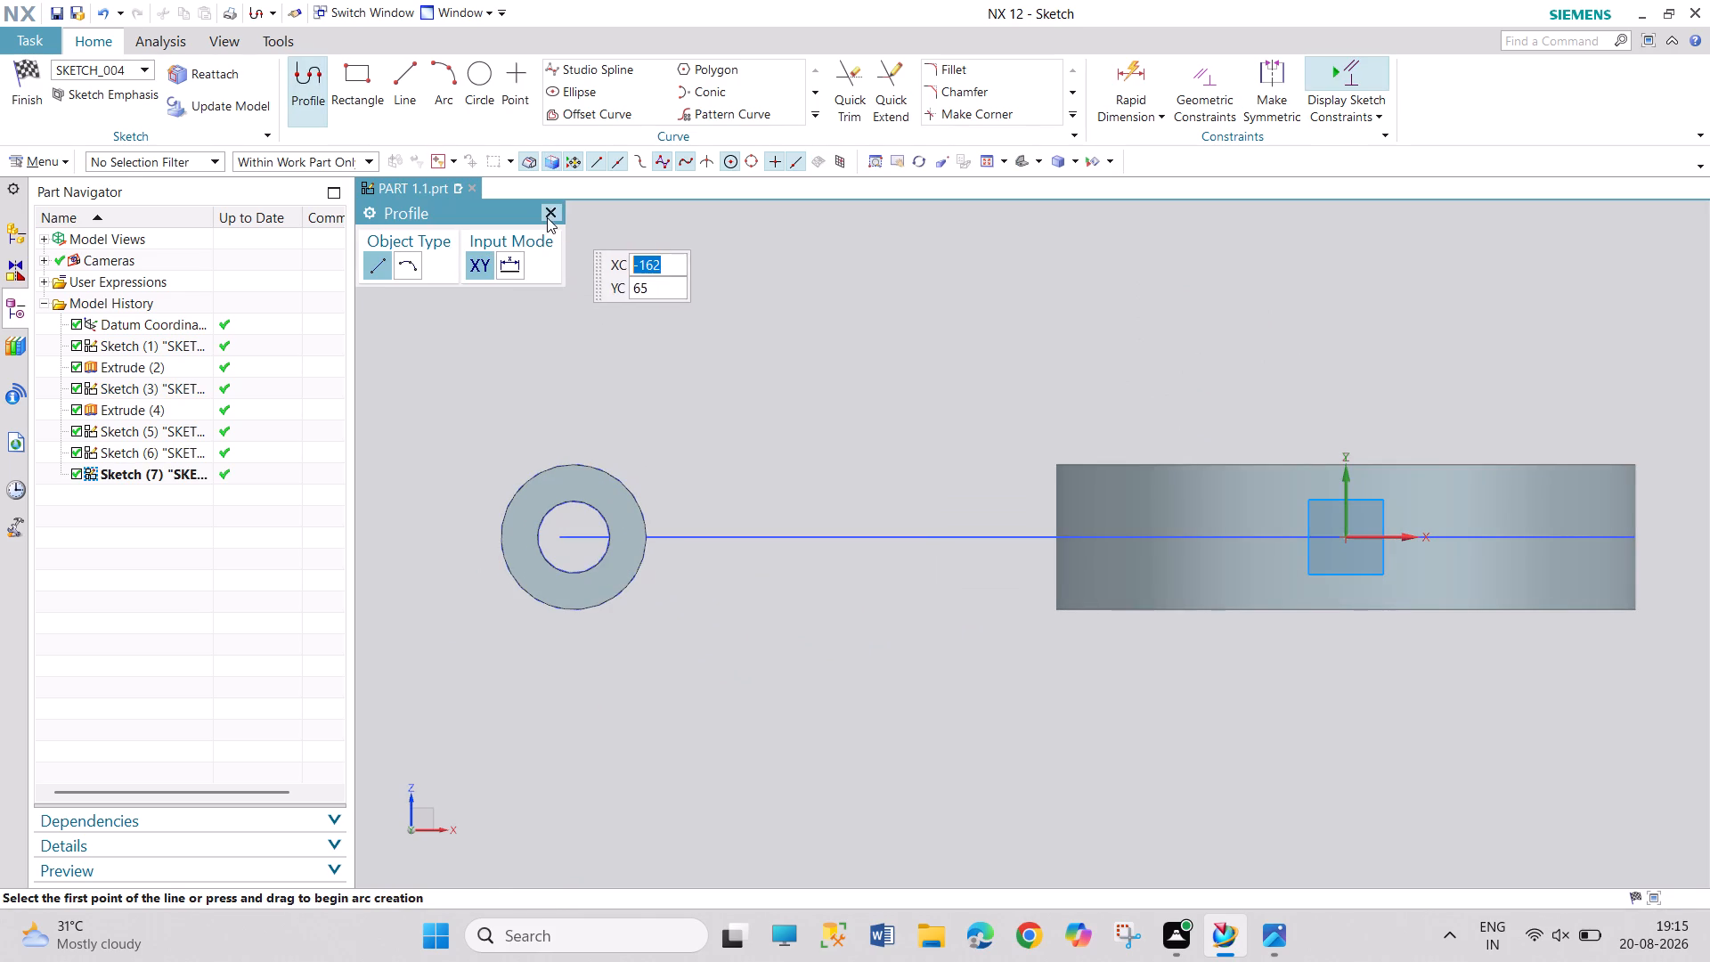
pyautogui.click(546, 216)
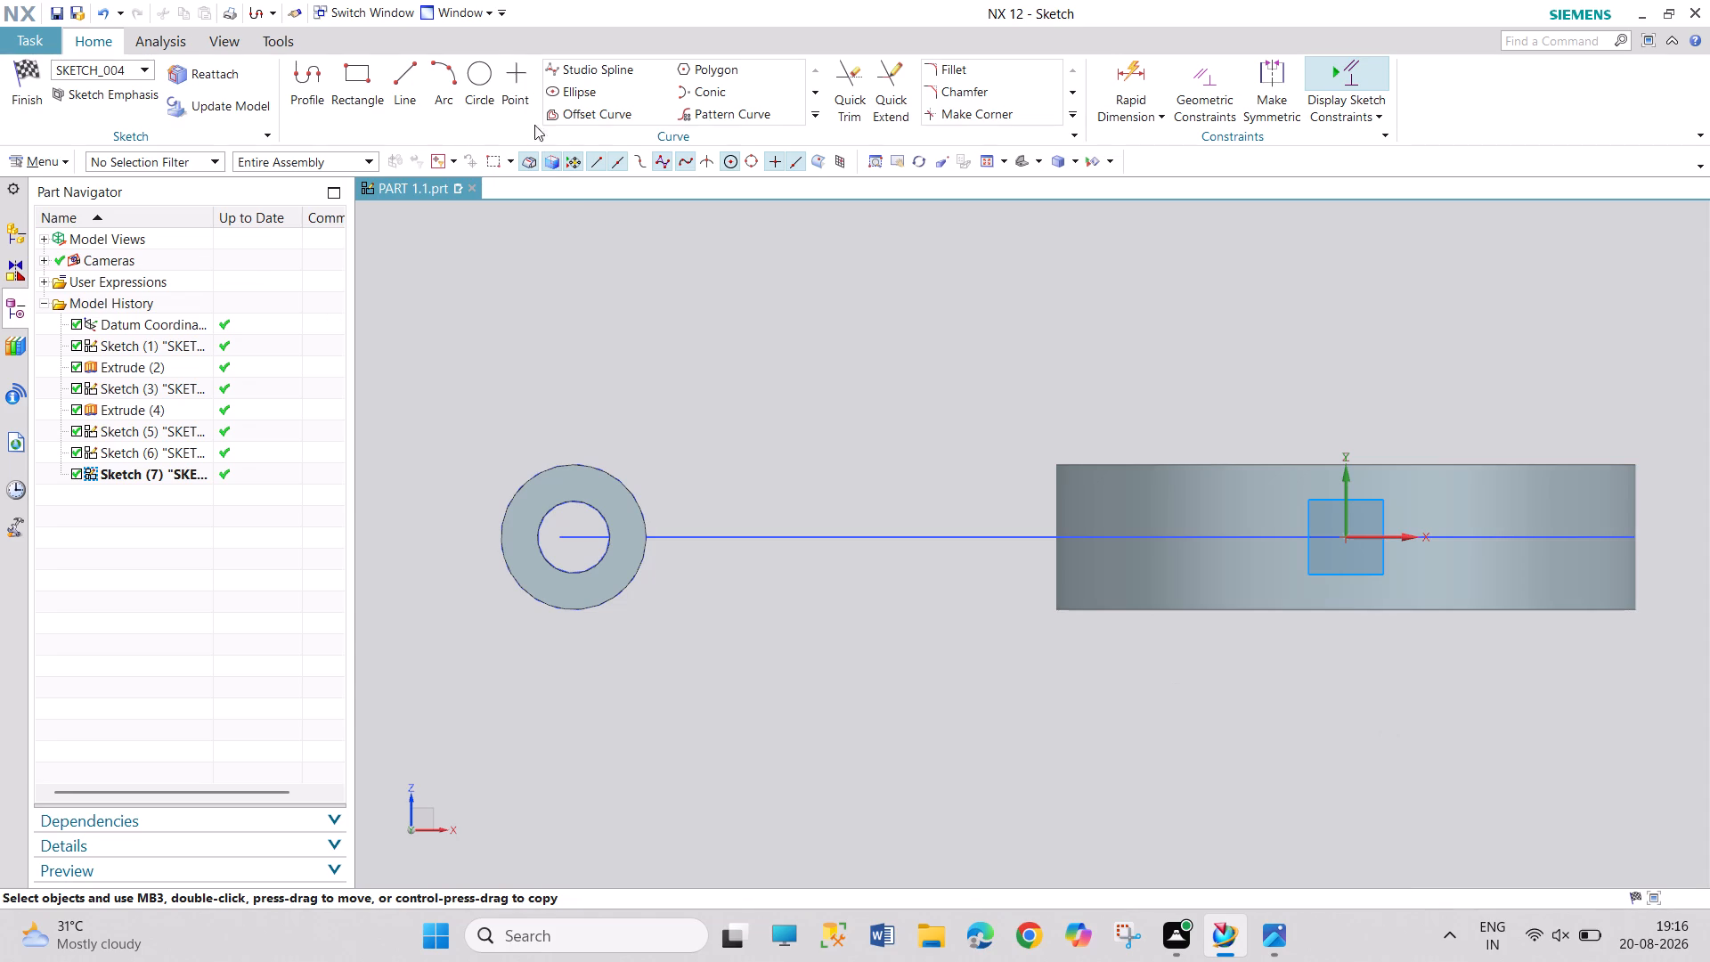
# Draw a rectangle about 147 mm by 20 mm from the boss's centre into the ring, straddling the X axis.
pyautogui.moveTo(363, 67); pyautogui.dragTo(361, 76)
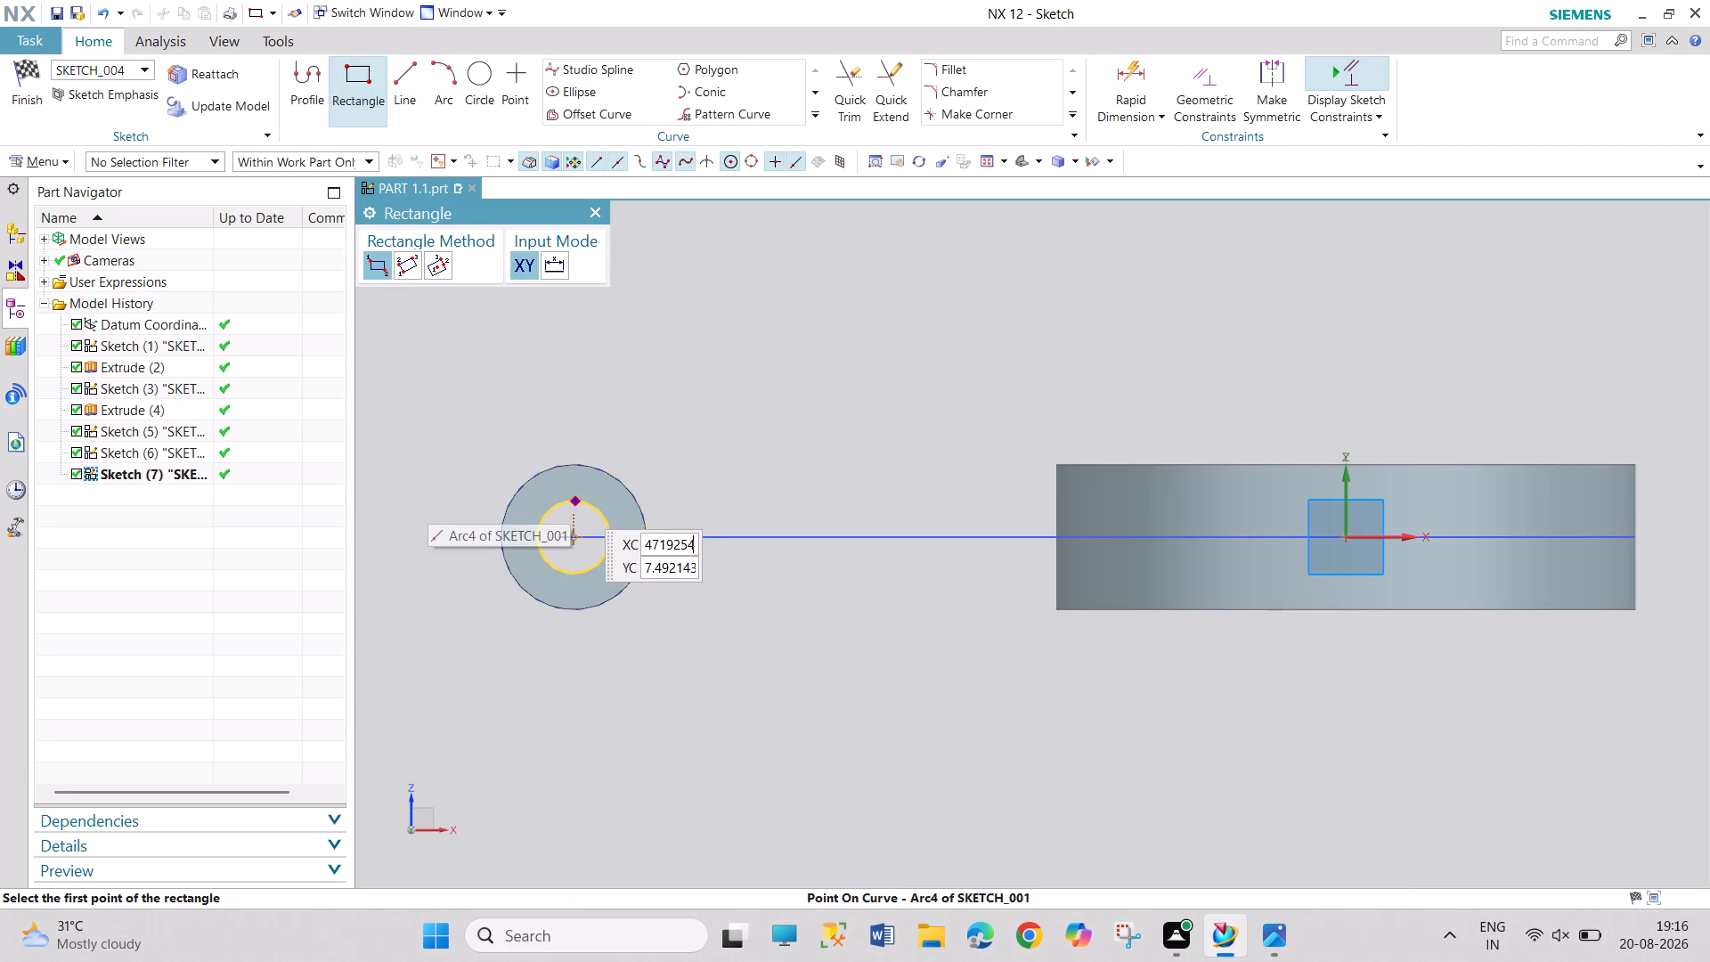
pyautogui.moveTo(575, 485); pyautogui.dragTo(574, 493)
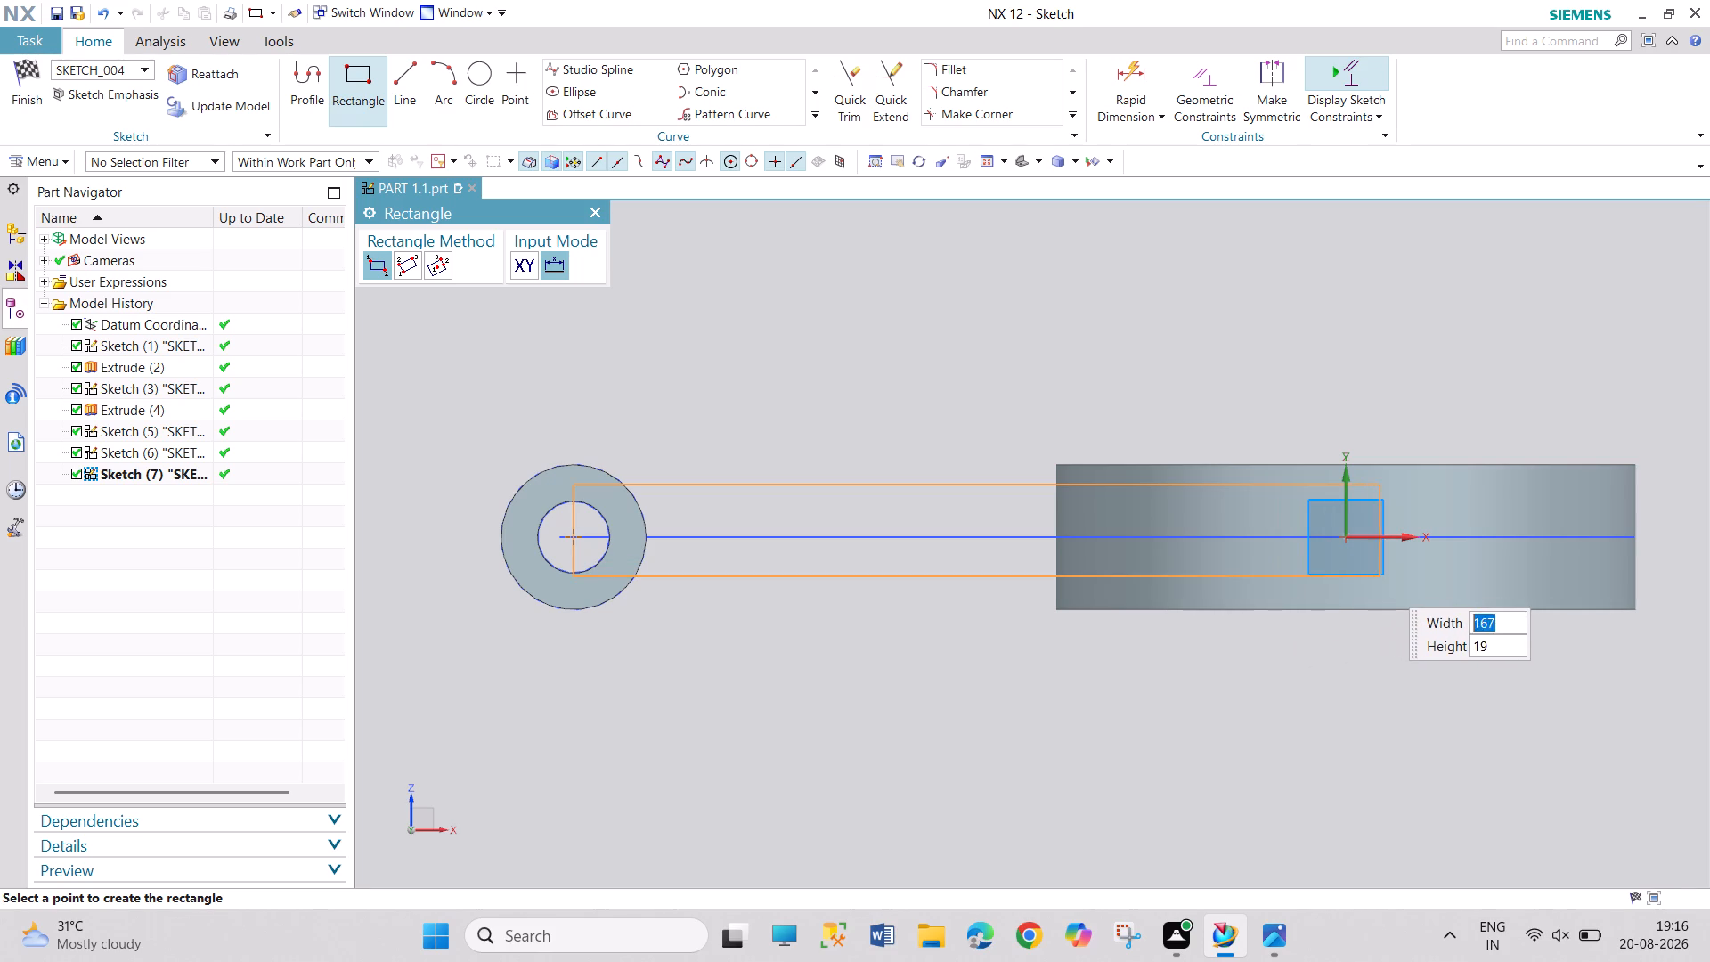
pyautogui.click(1285, 582)
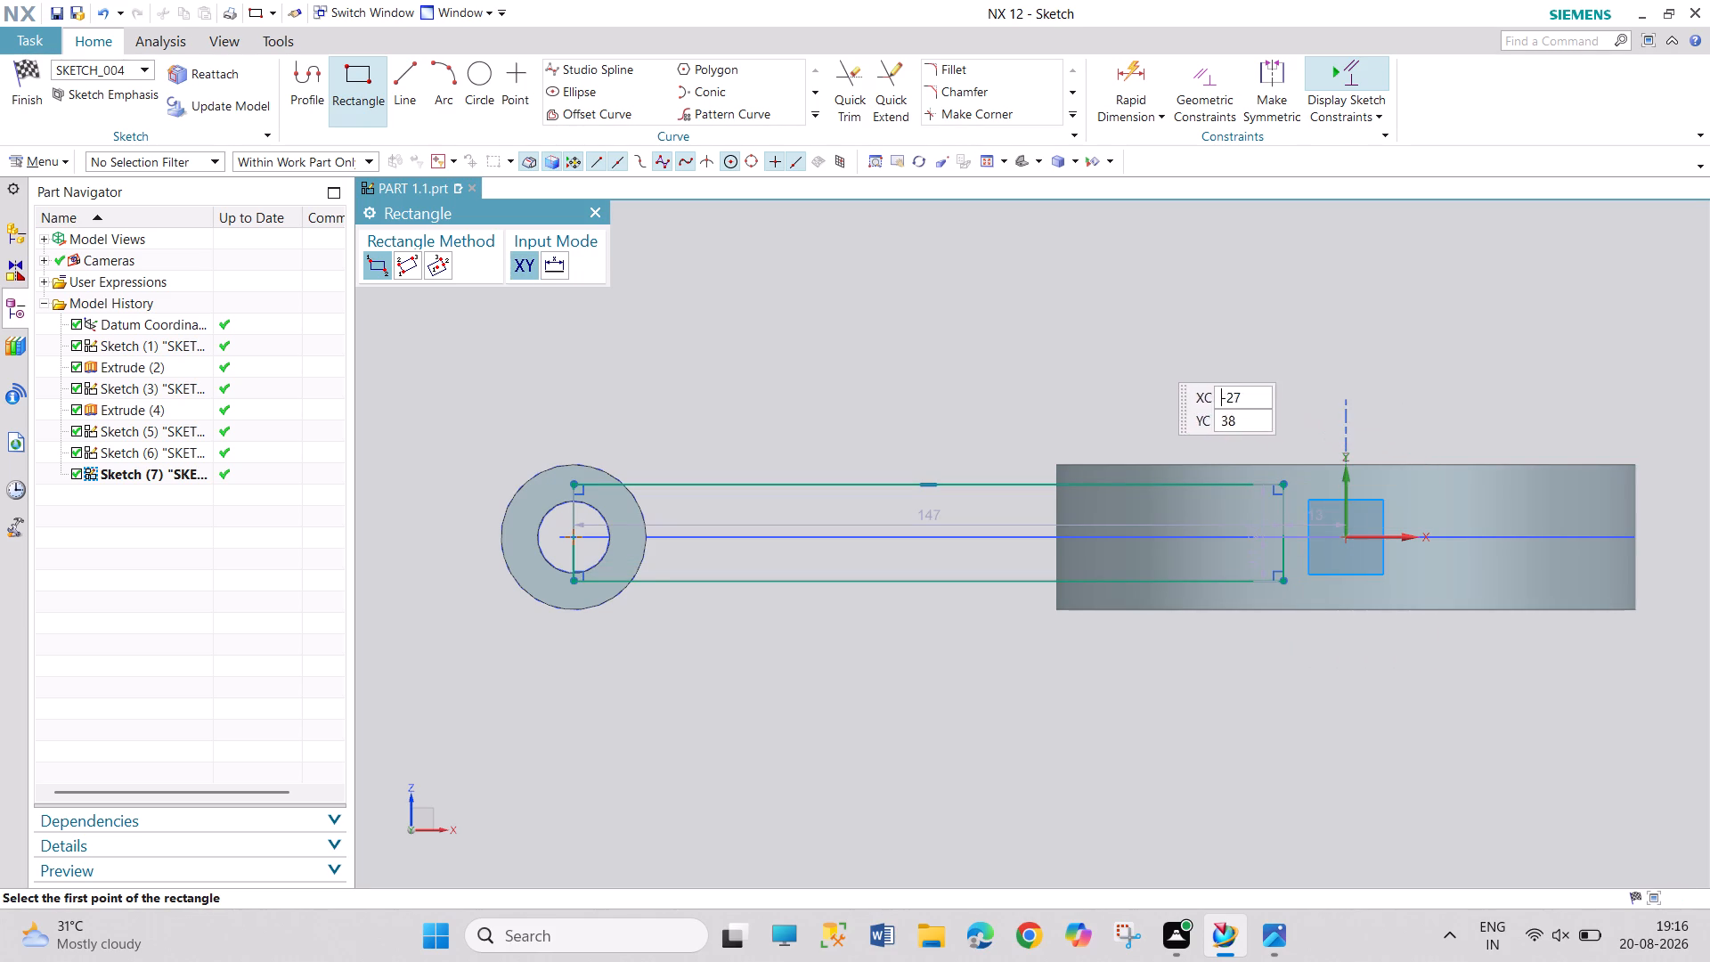
pyautogui.click(591, 216)
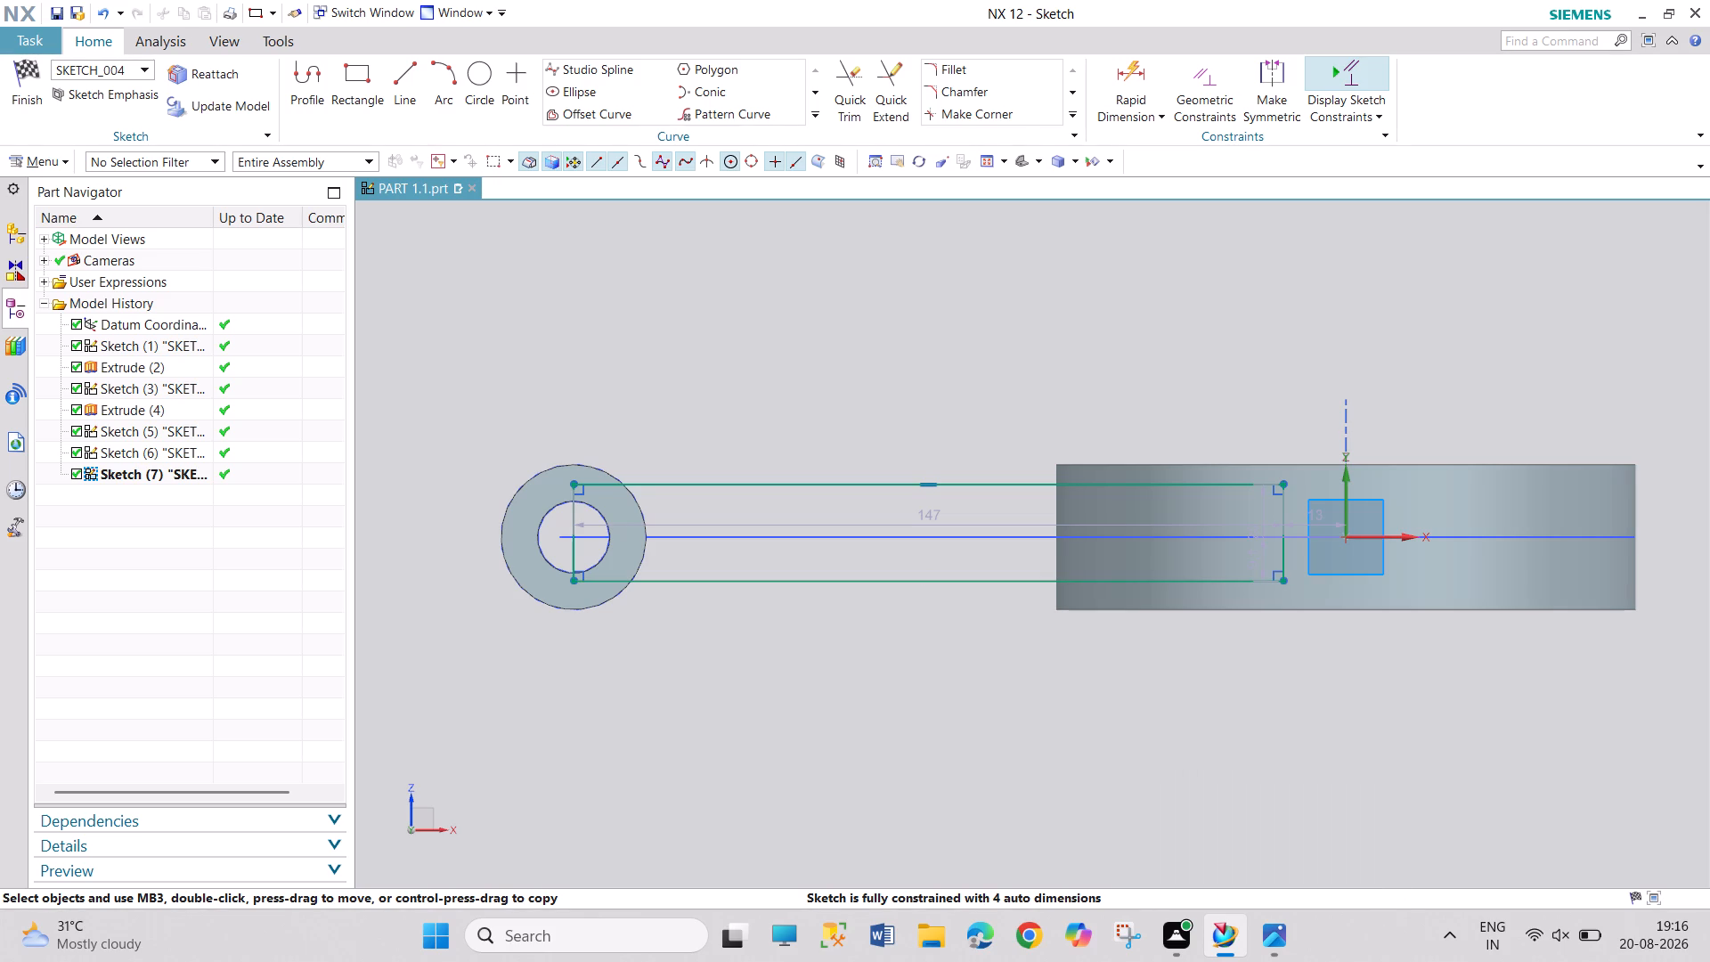
# Move the rectangle's height dimension clear of the ring and set the lower edge's distance from the X axis to 10 mm.
pyautogui.moveTo(1253, 545); pyautogui.dragTo(1321, 501)
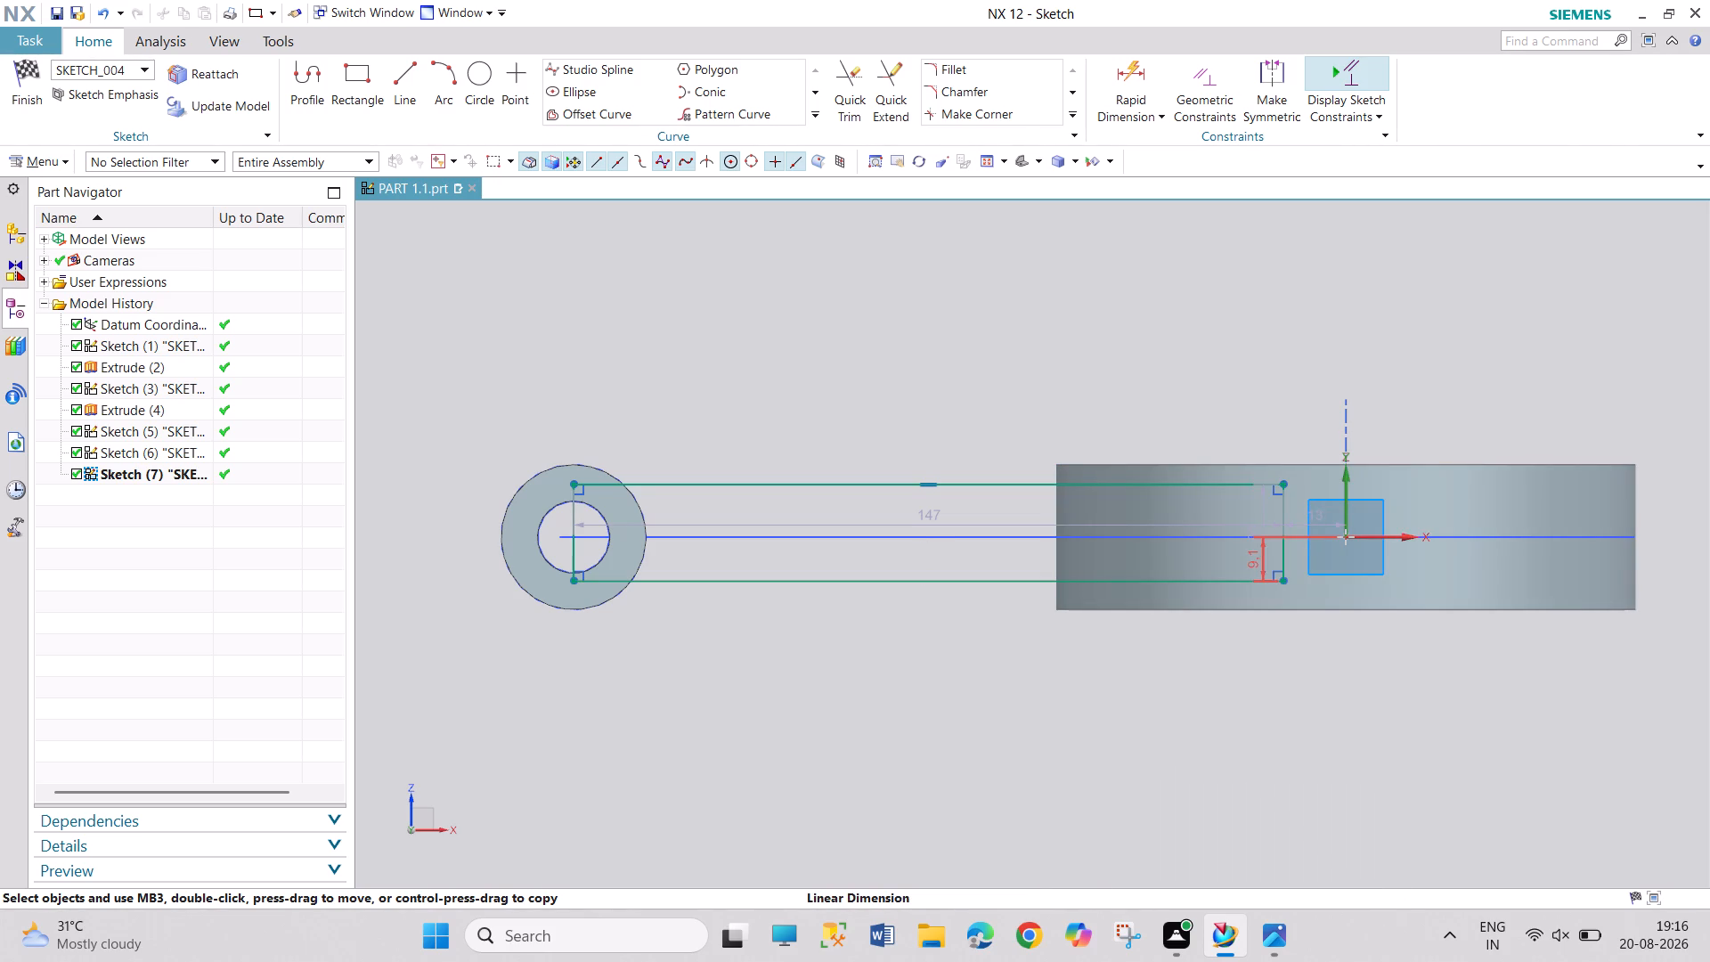
pyautogui.moveTo(1255, 528); pyautogui.dragTo(1193, 306)
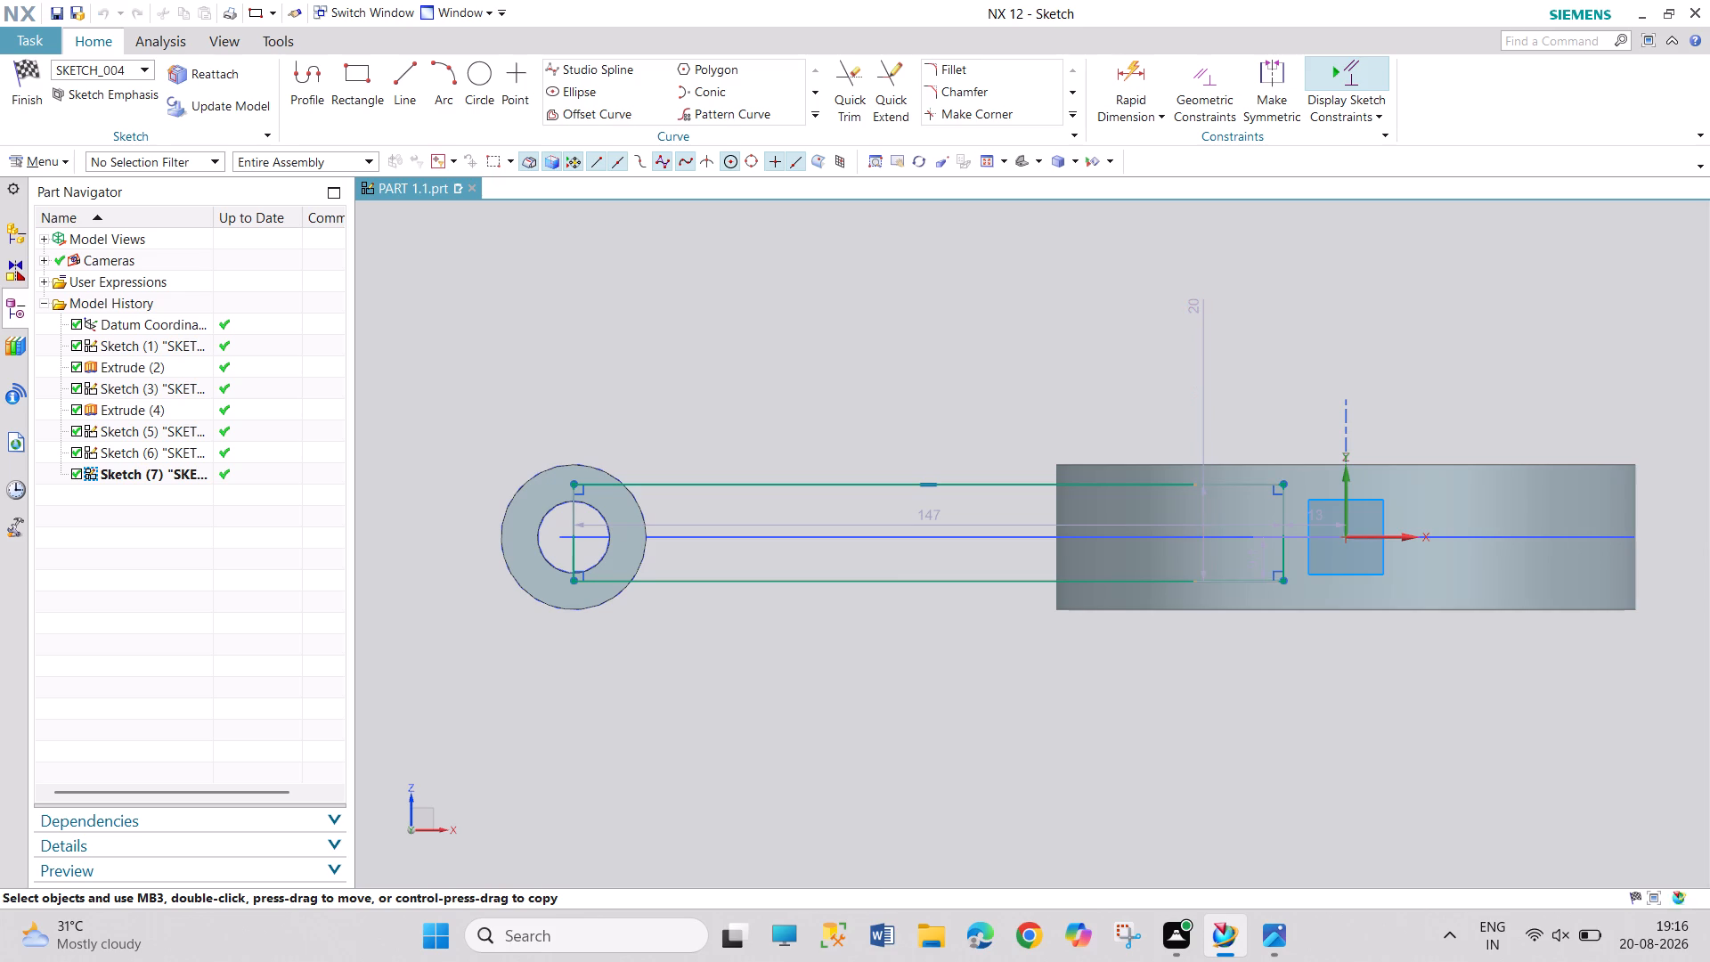
pyautogui.doubleClick(1250, 561)
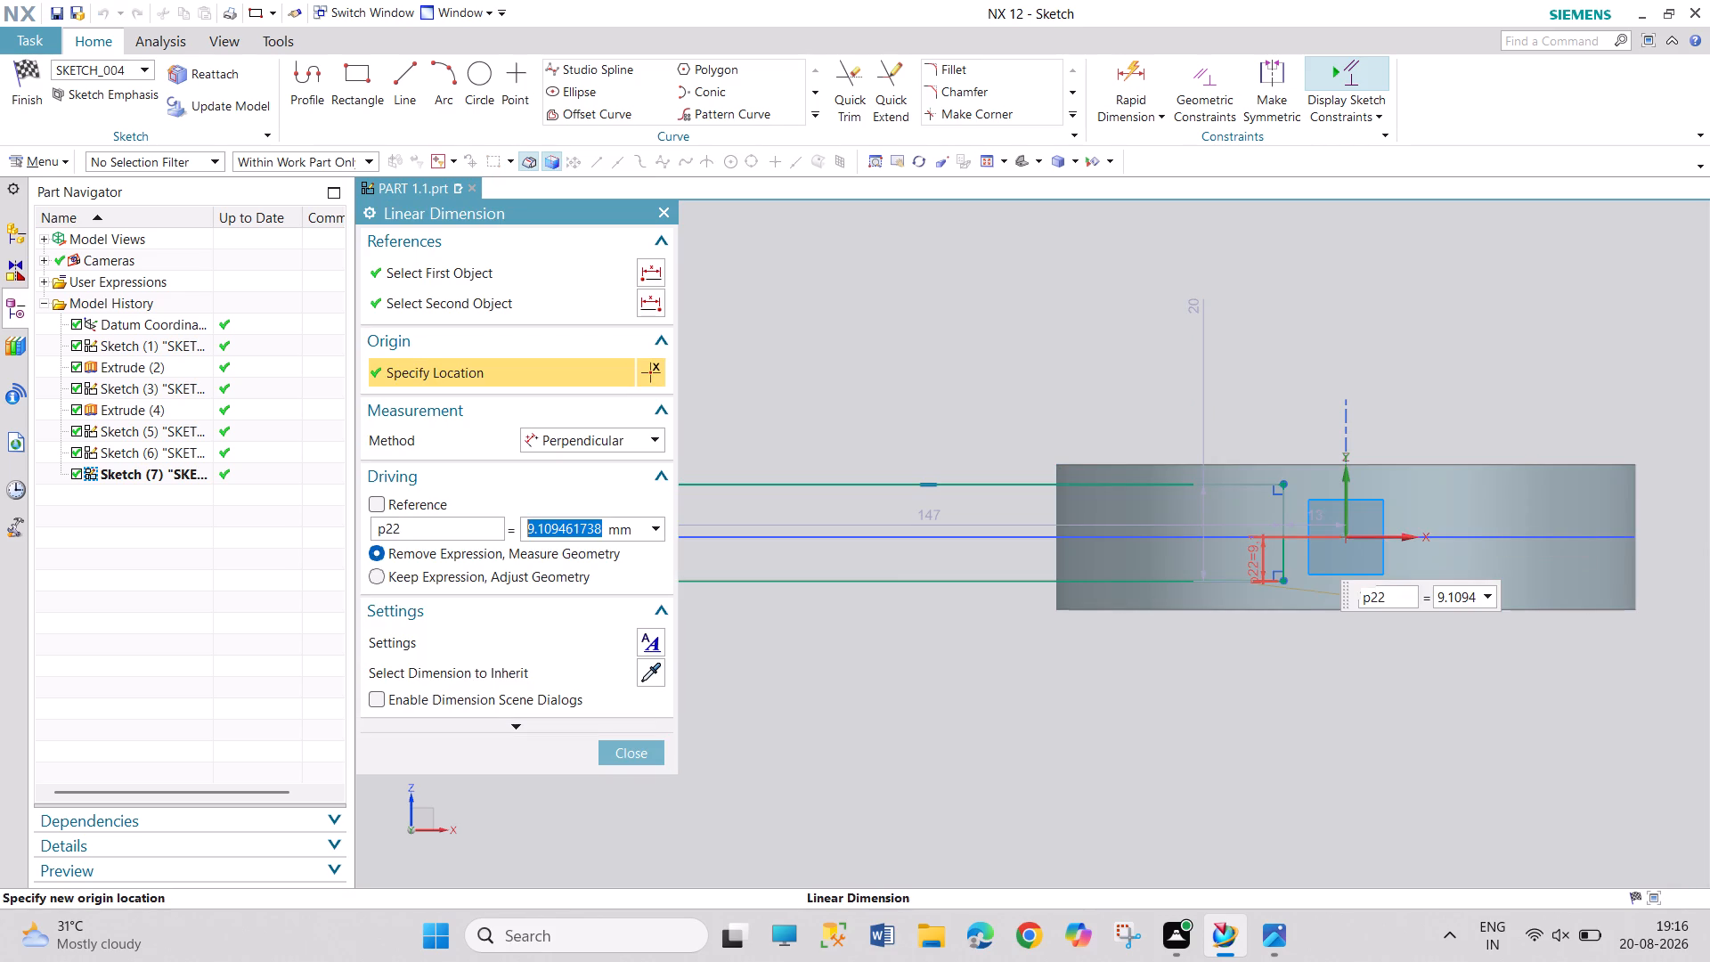
pyautogui.write('10')
pyautogui.press('Return')
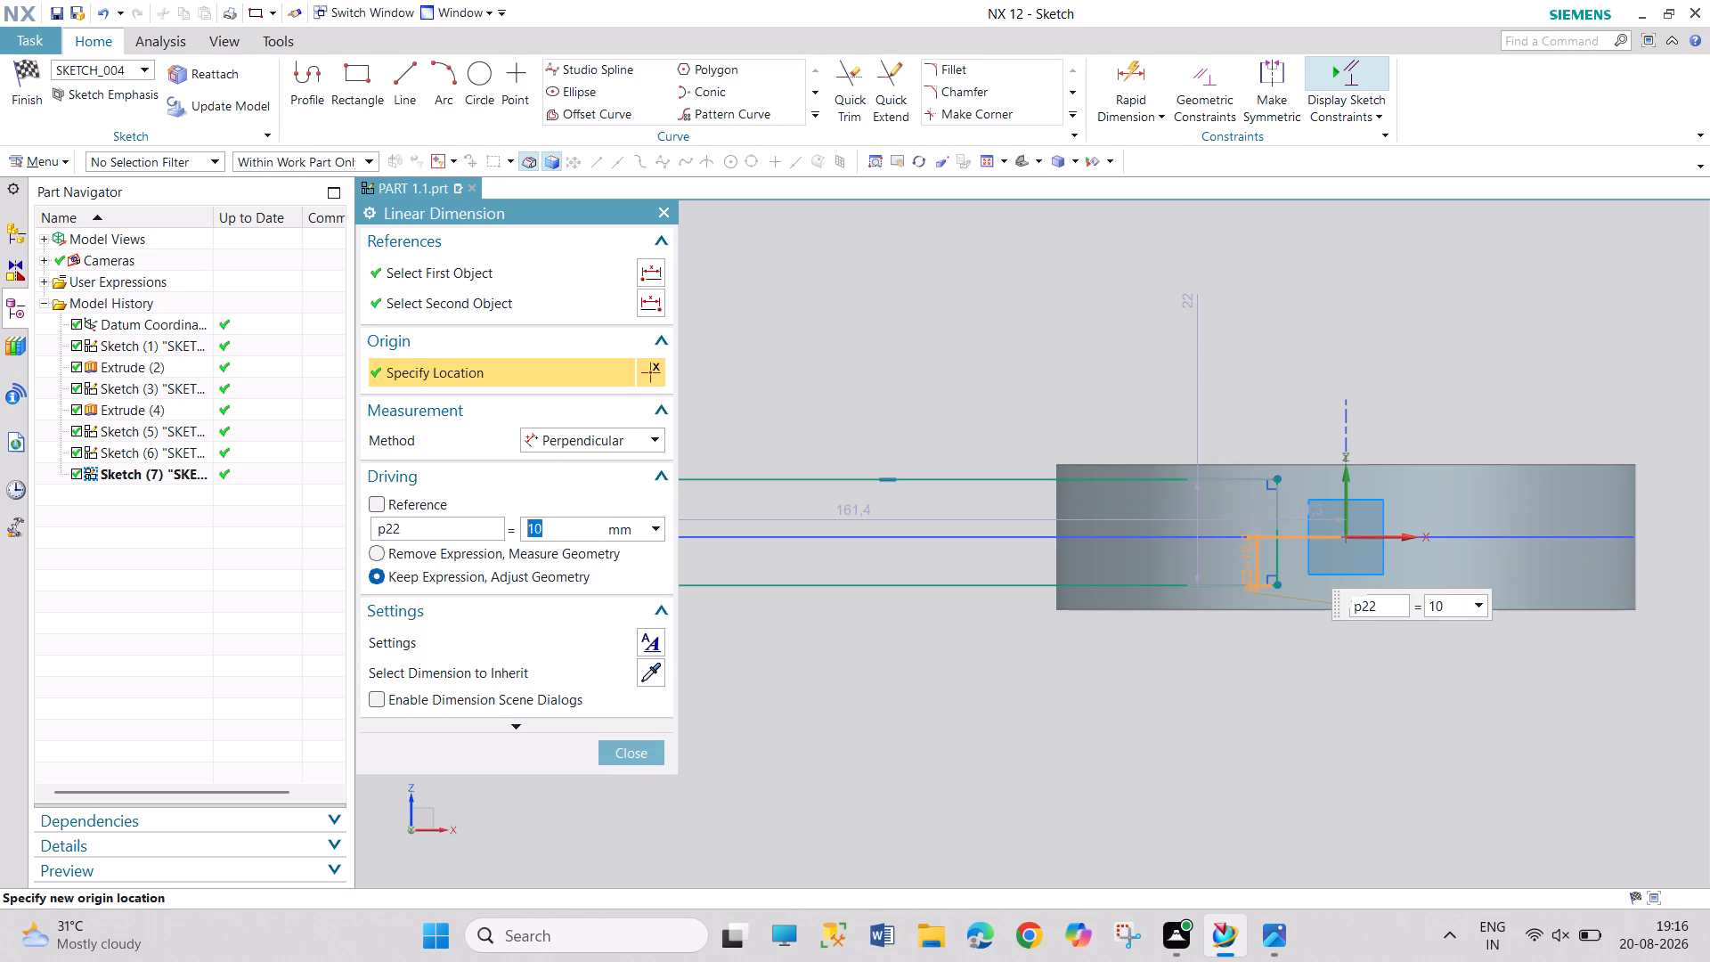
pyautogui.click(632, 754)
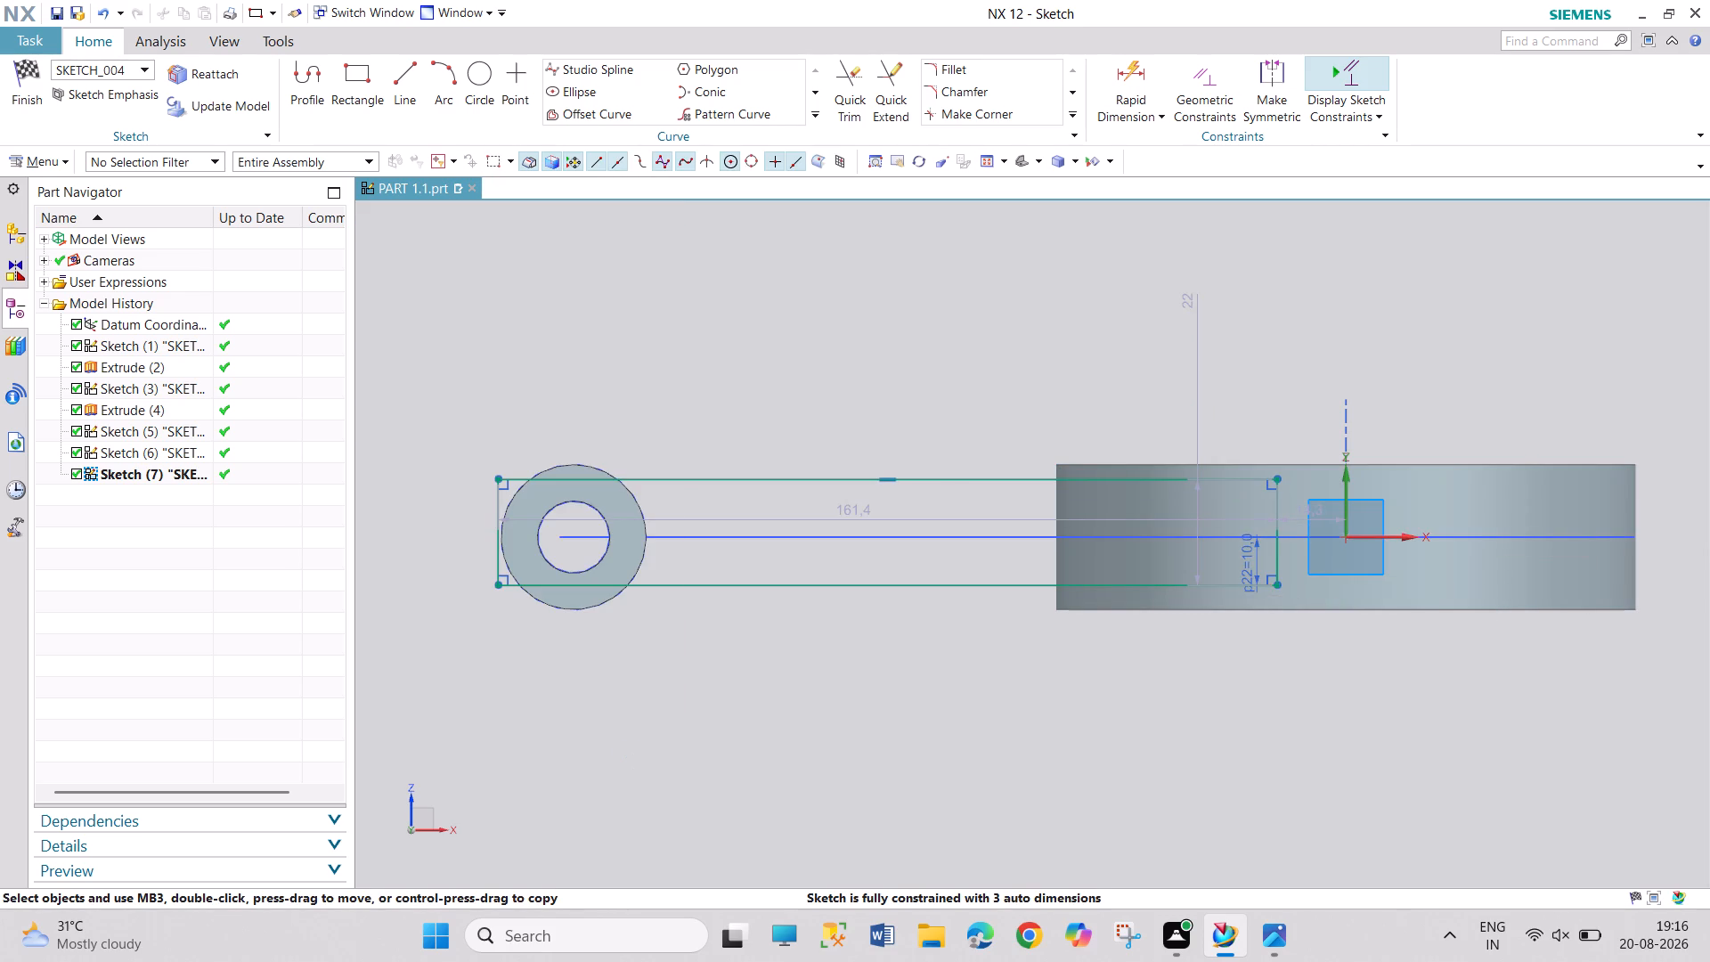
# Move the rectangle's end edge at the boss to just inside the bore, near its centre, making the rectangle about 143 mm long.
pyautogui.moveTo(495, 534); pyautogui.dragTo(509, 536)
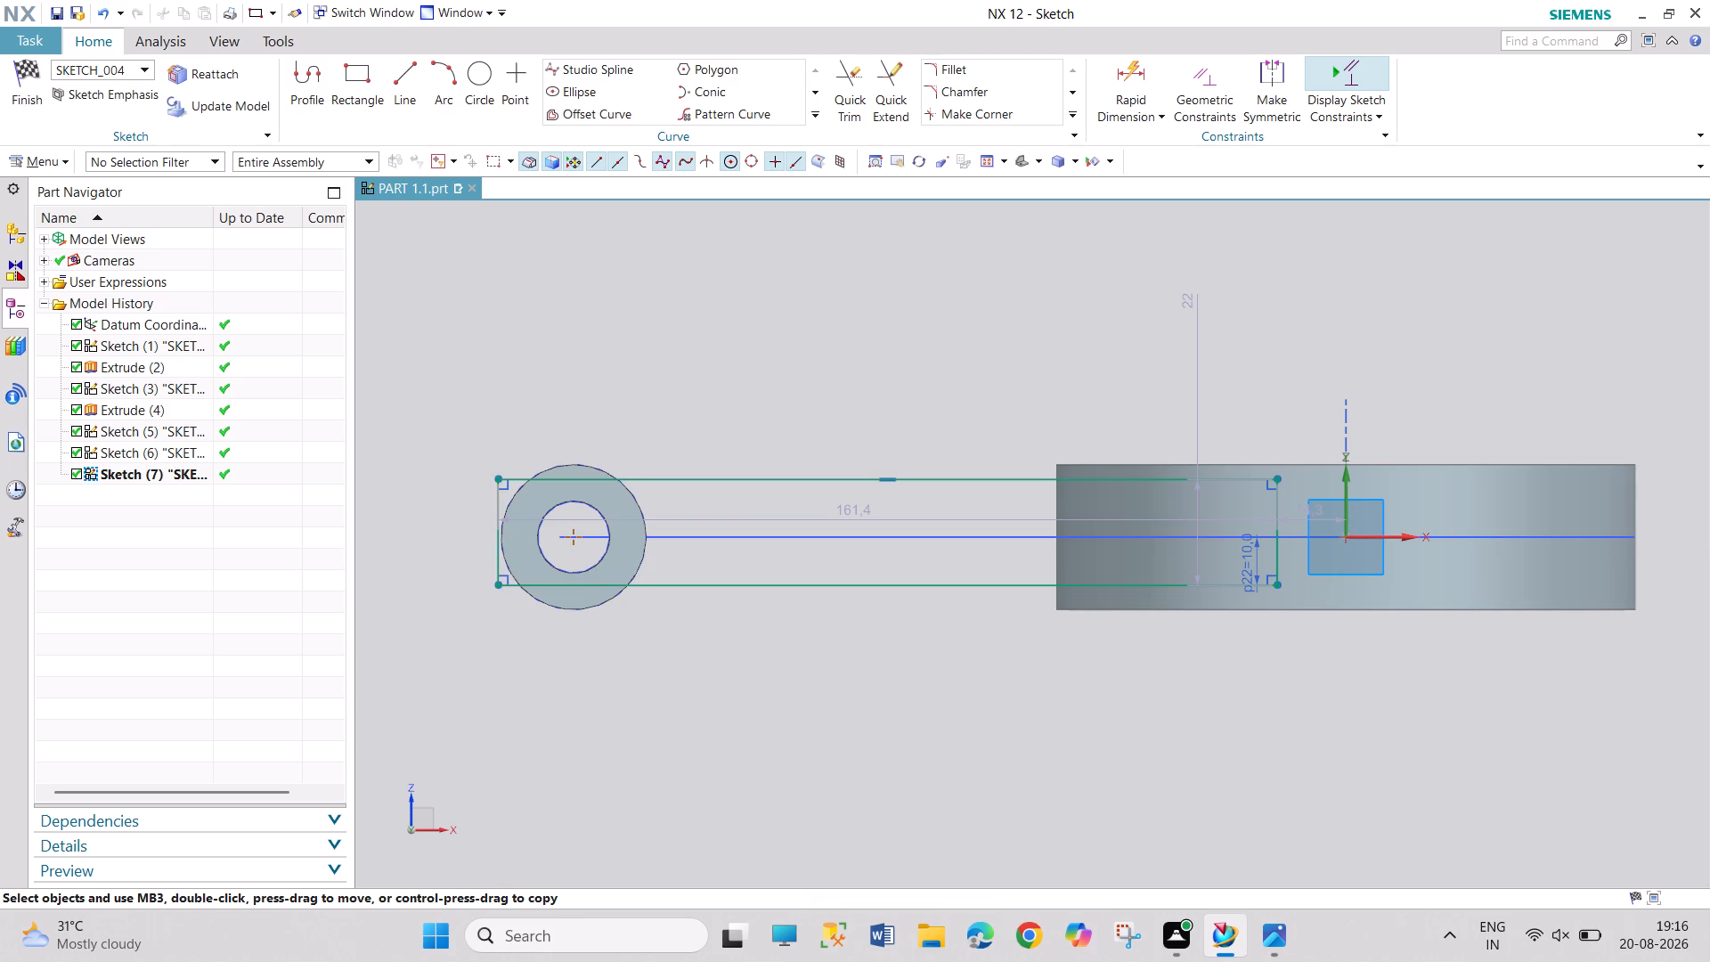
pyautogui.moveTo(509, 536); pyautogui.dragTo(587, 544)
pyautogui.click(768, 709)
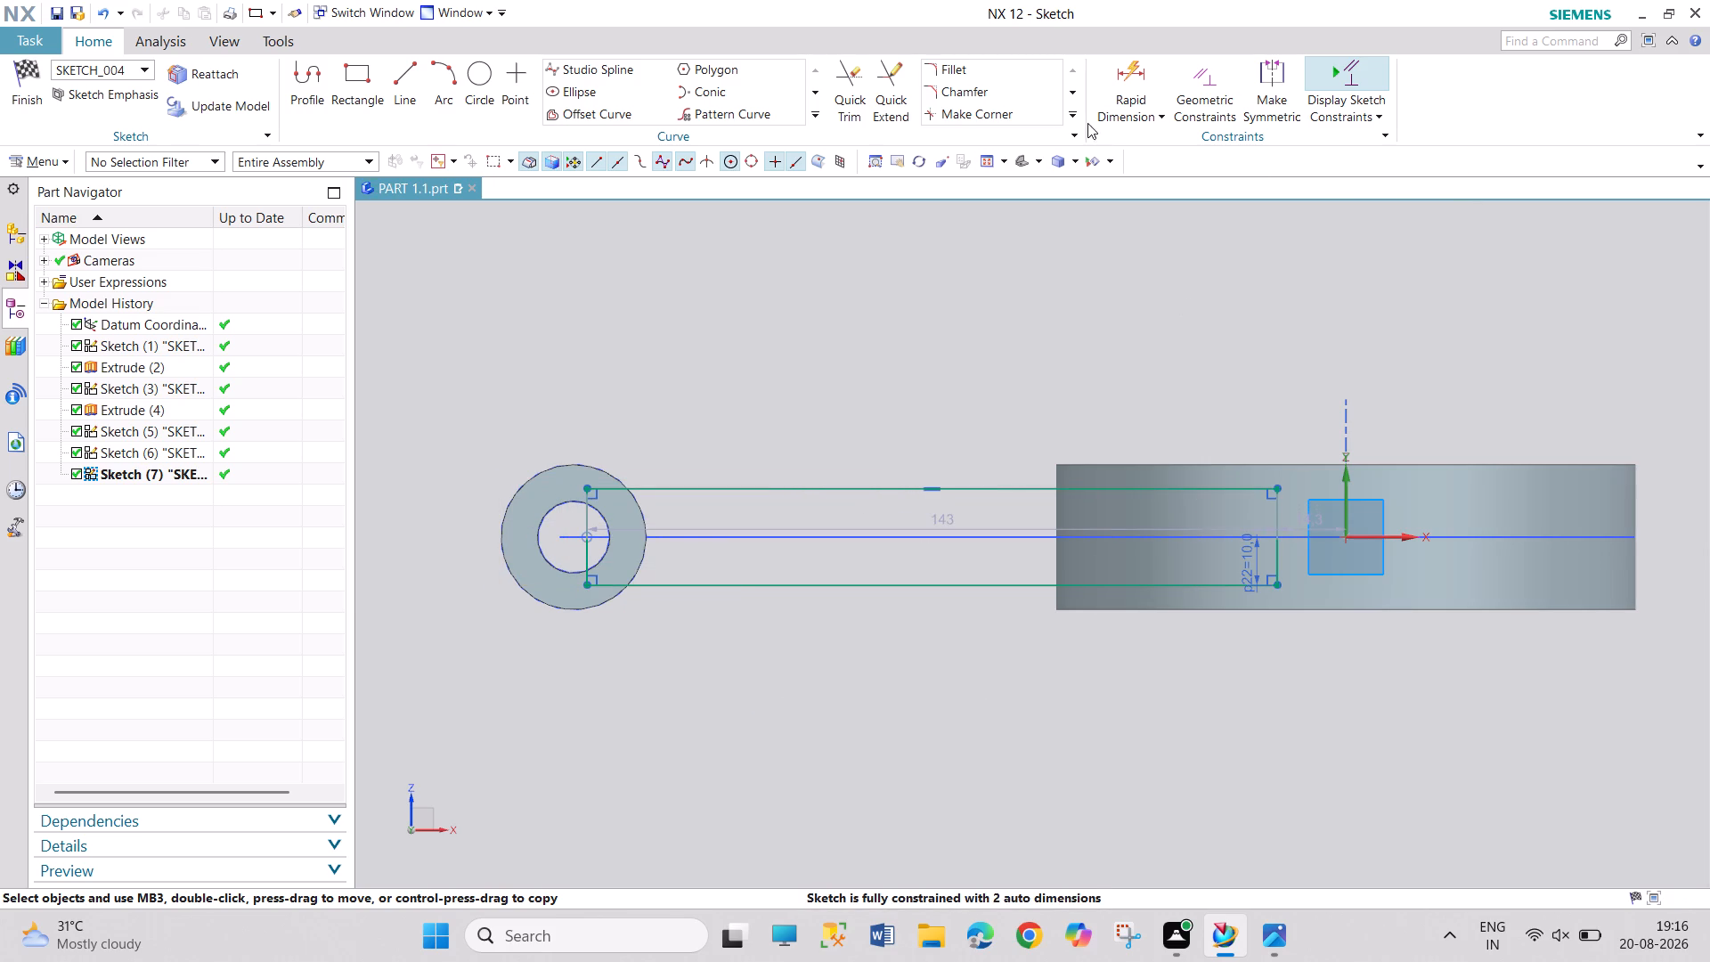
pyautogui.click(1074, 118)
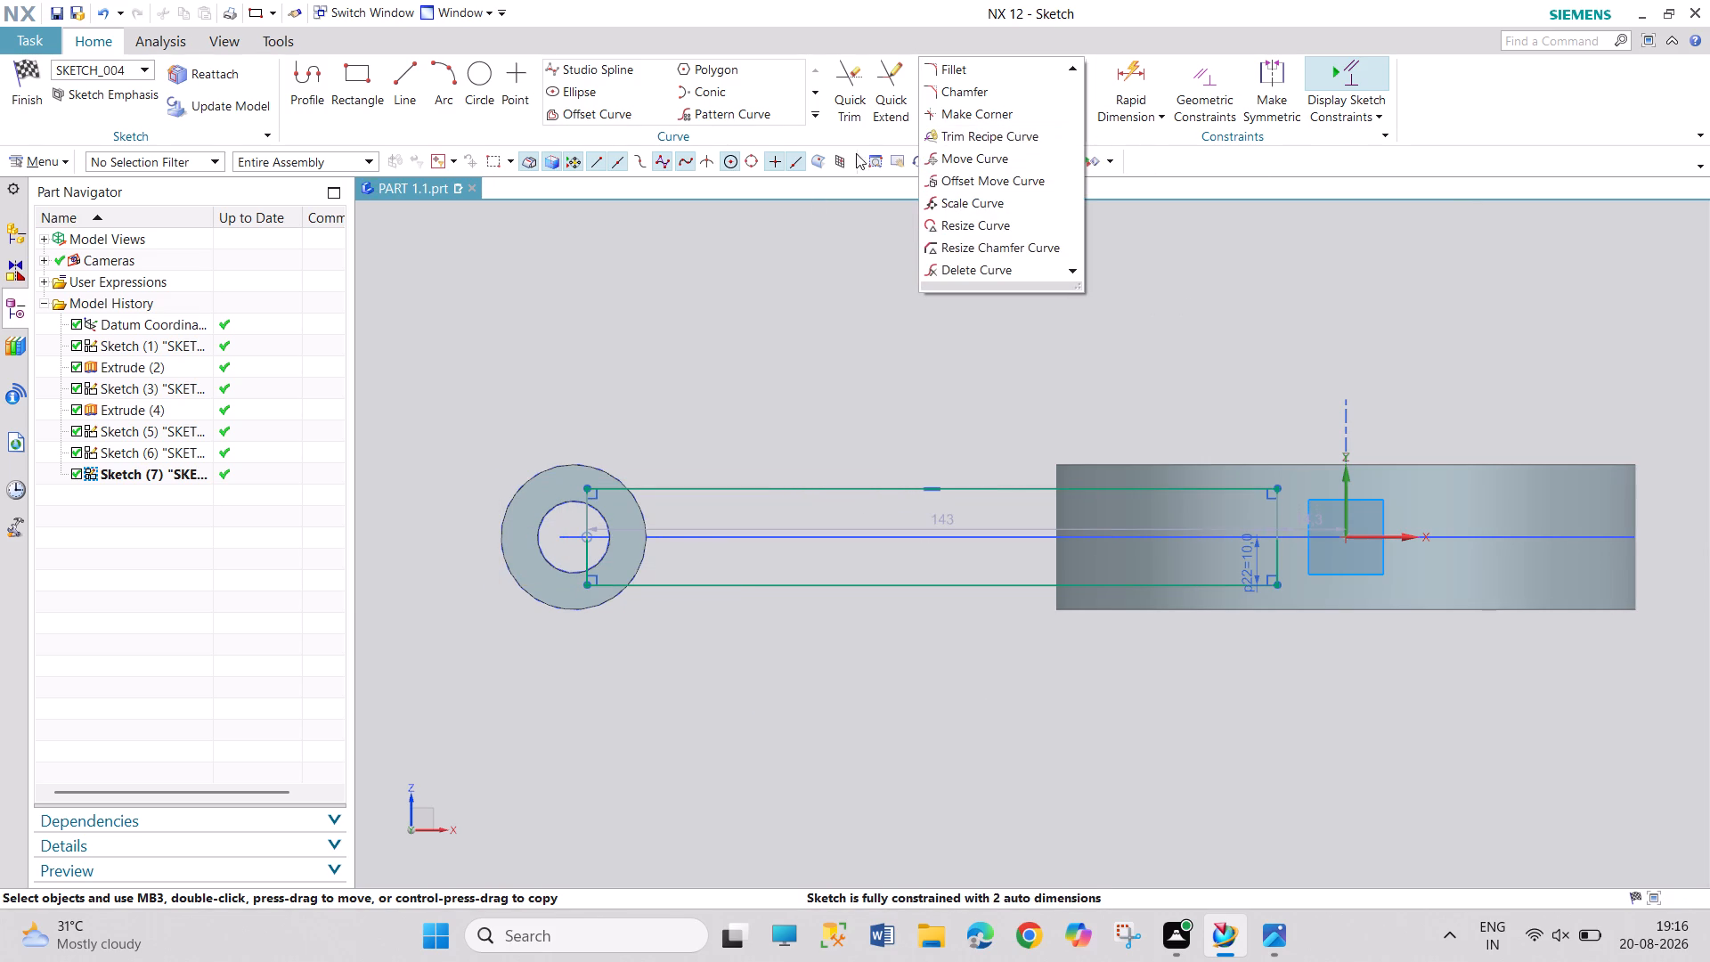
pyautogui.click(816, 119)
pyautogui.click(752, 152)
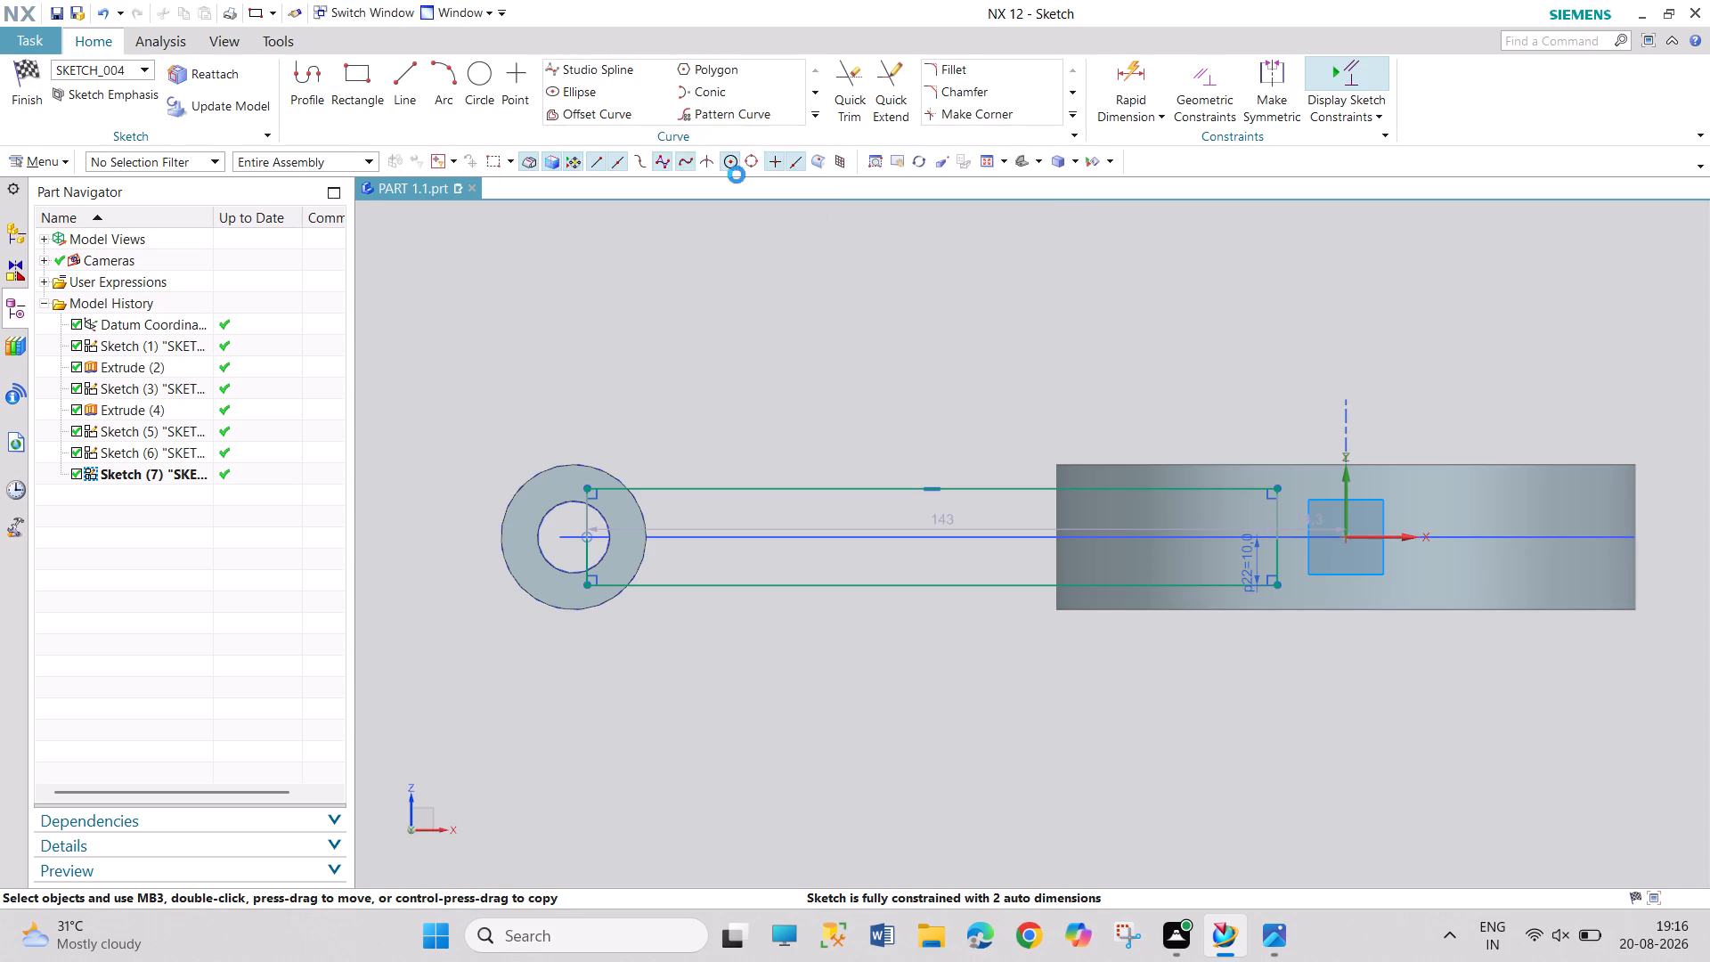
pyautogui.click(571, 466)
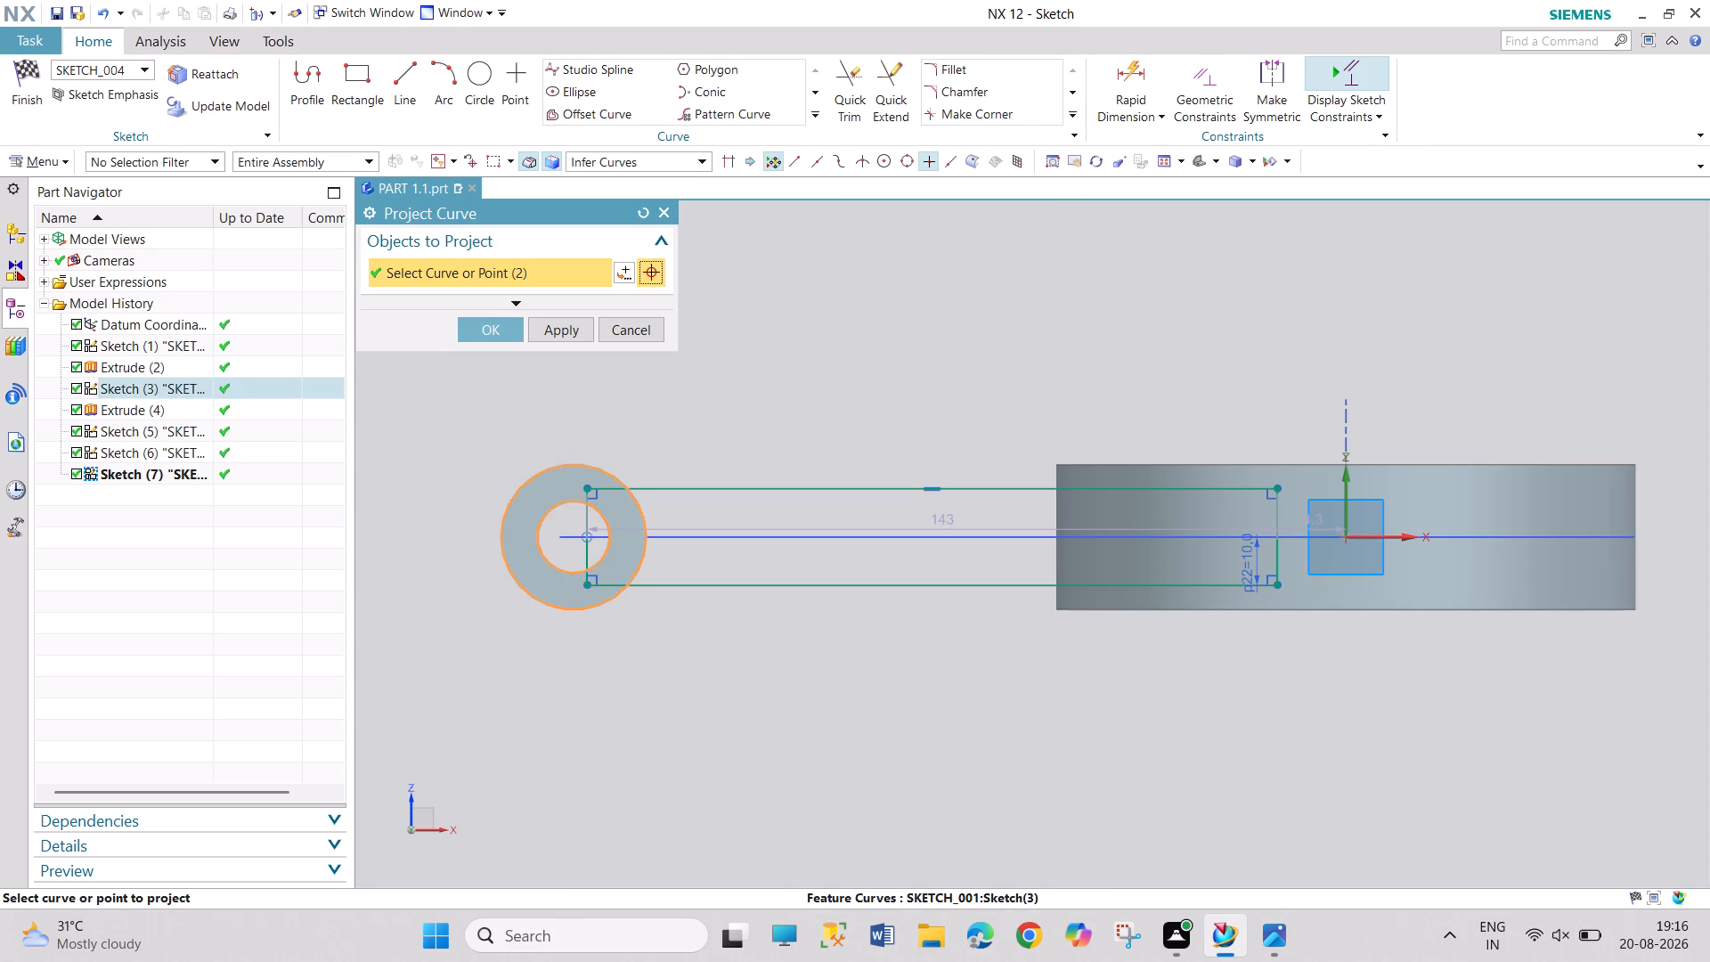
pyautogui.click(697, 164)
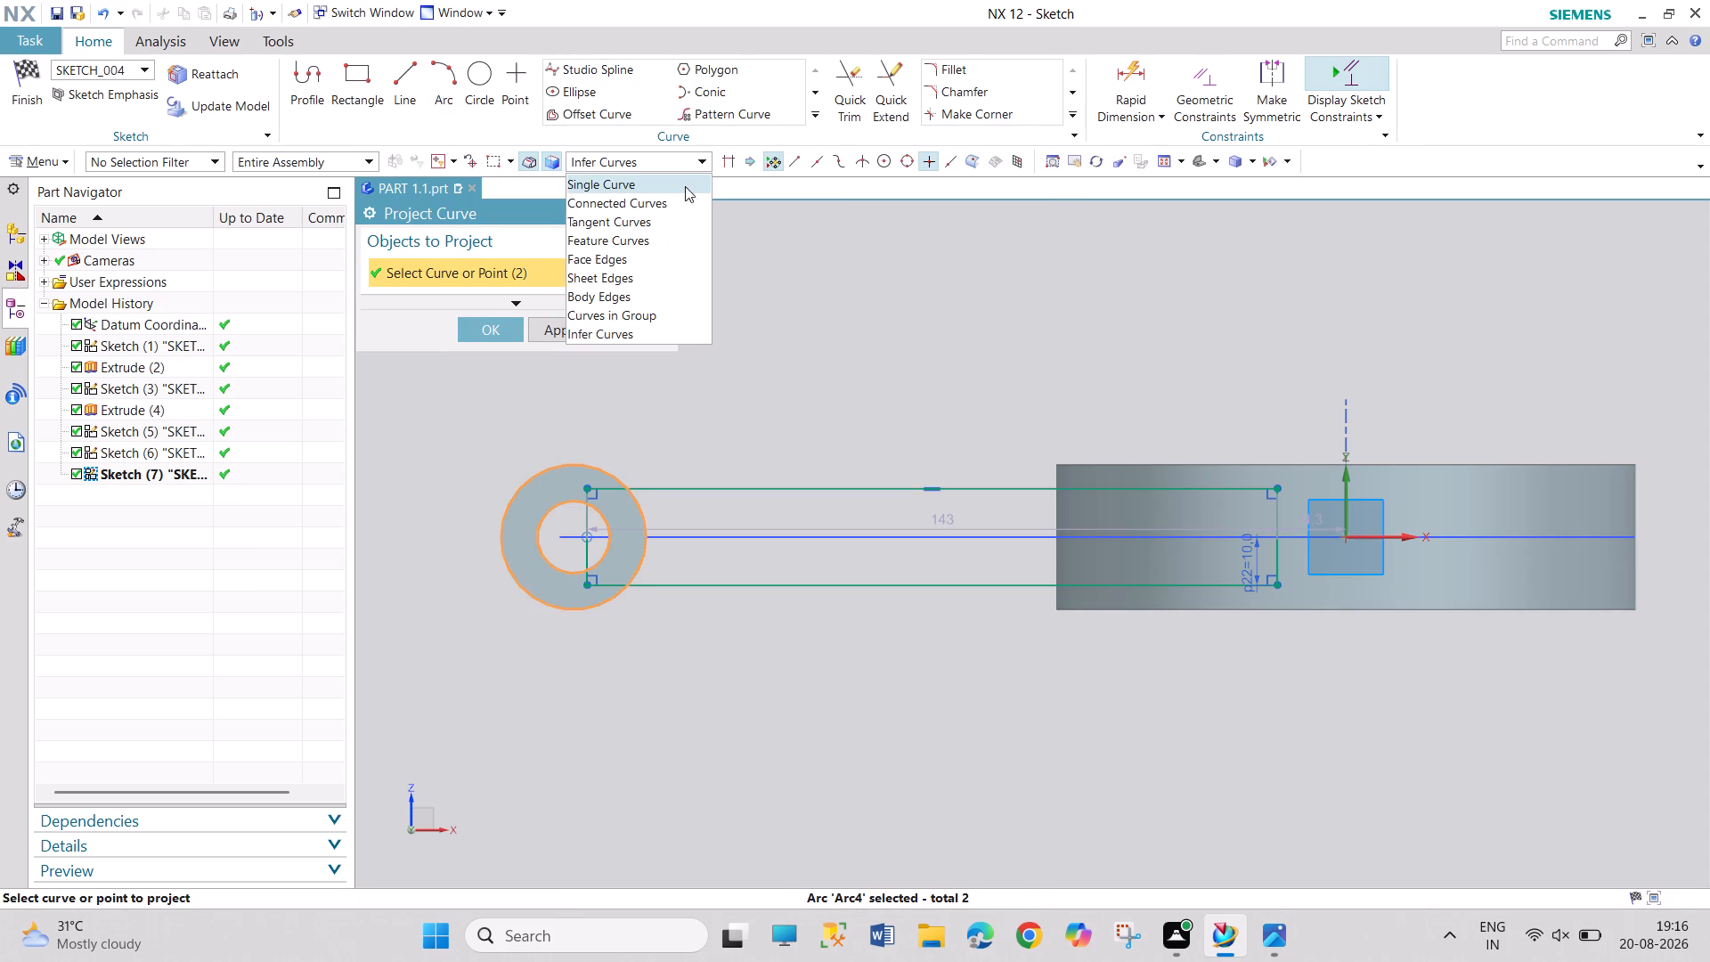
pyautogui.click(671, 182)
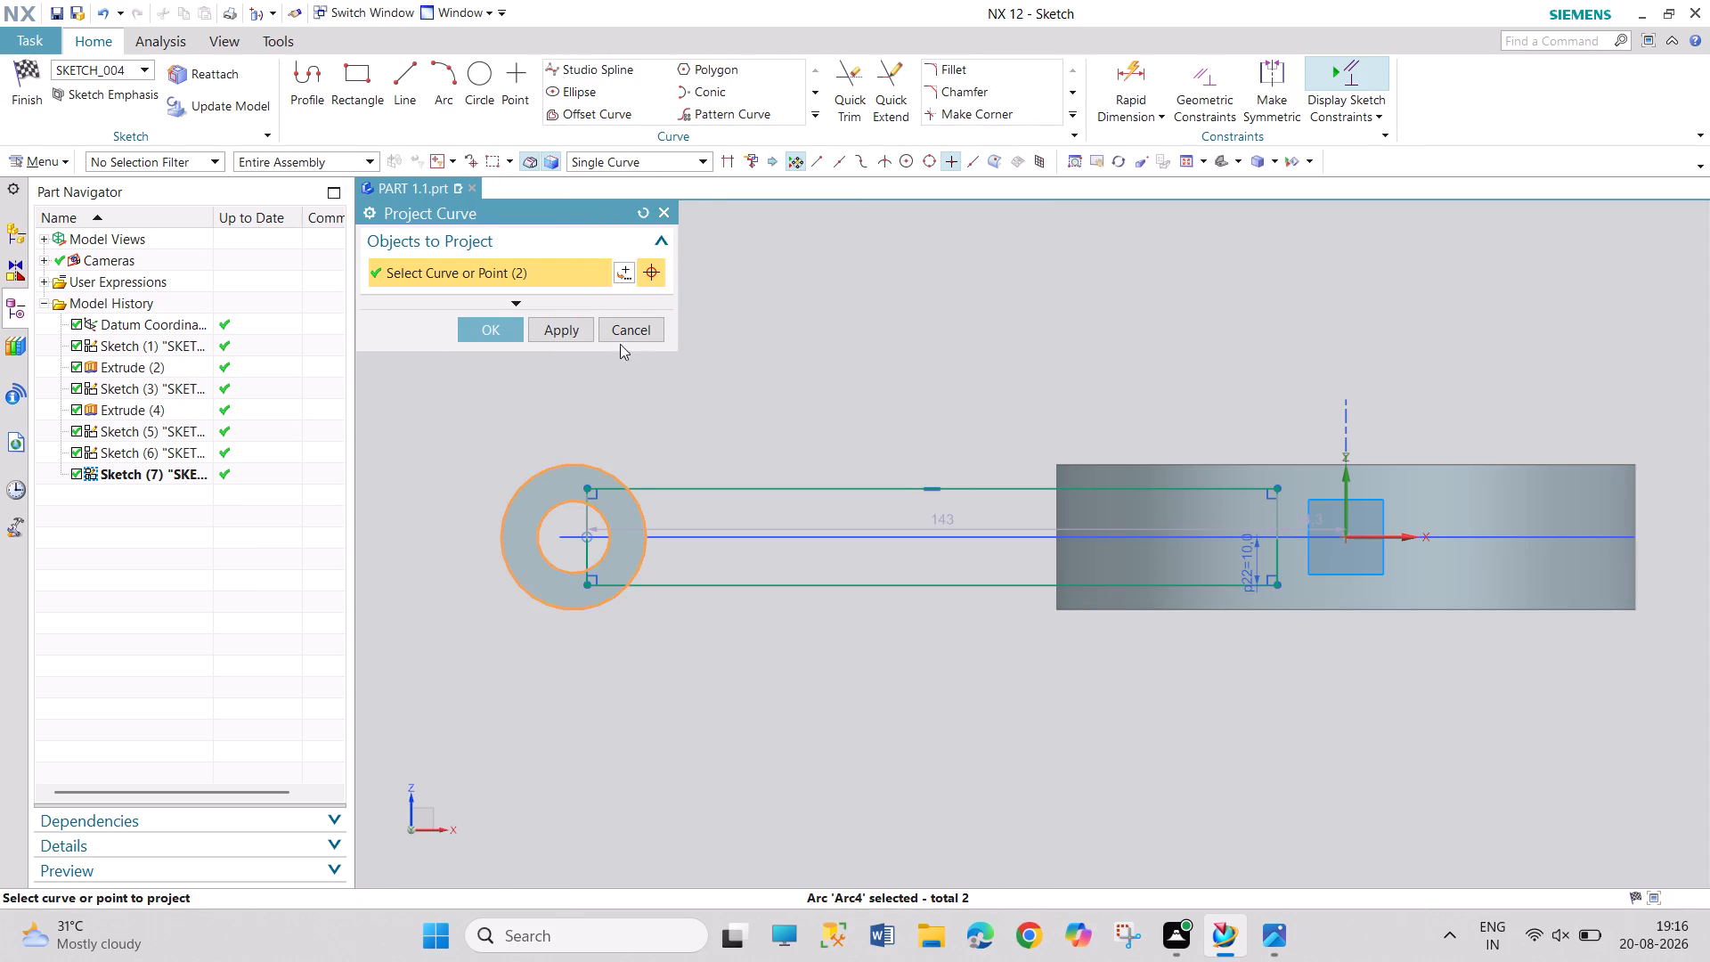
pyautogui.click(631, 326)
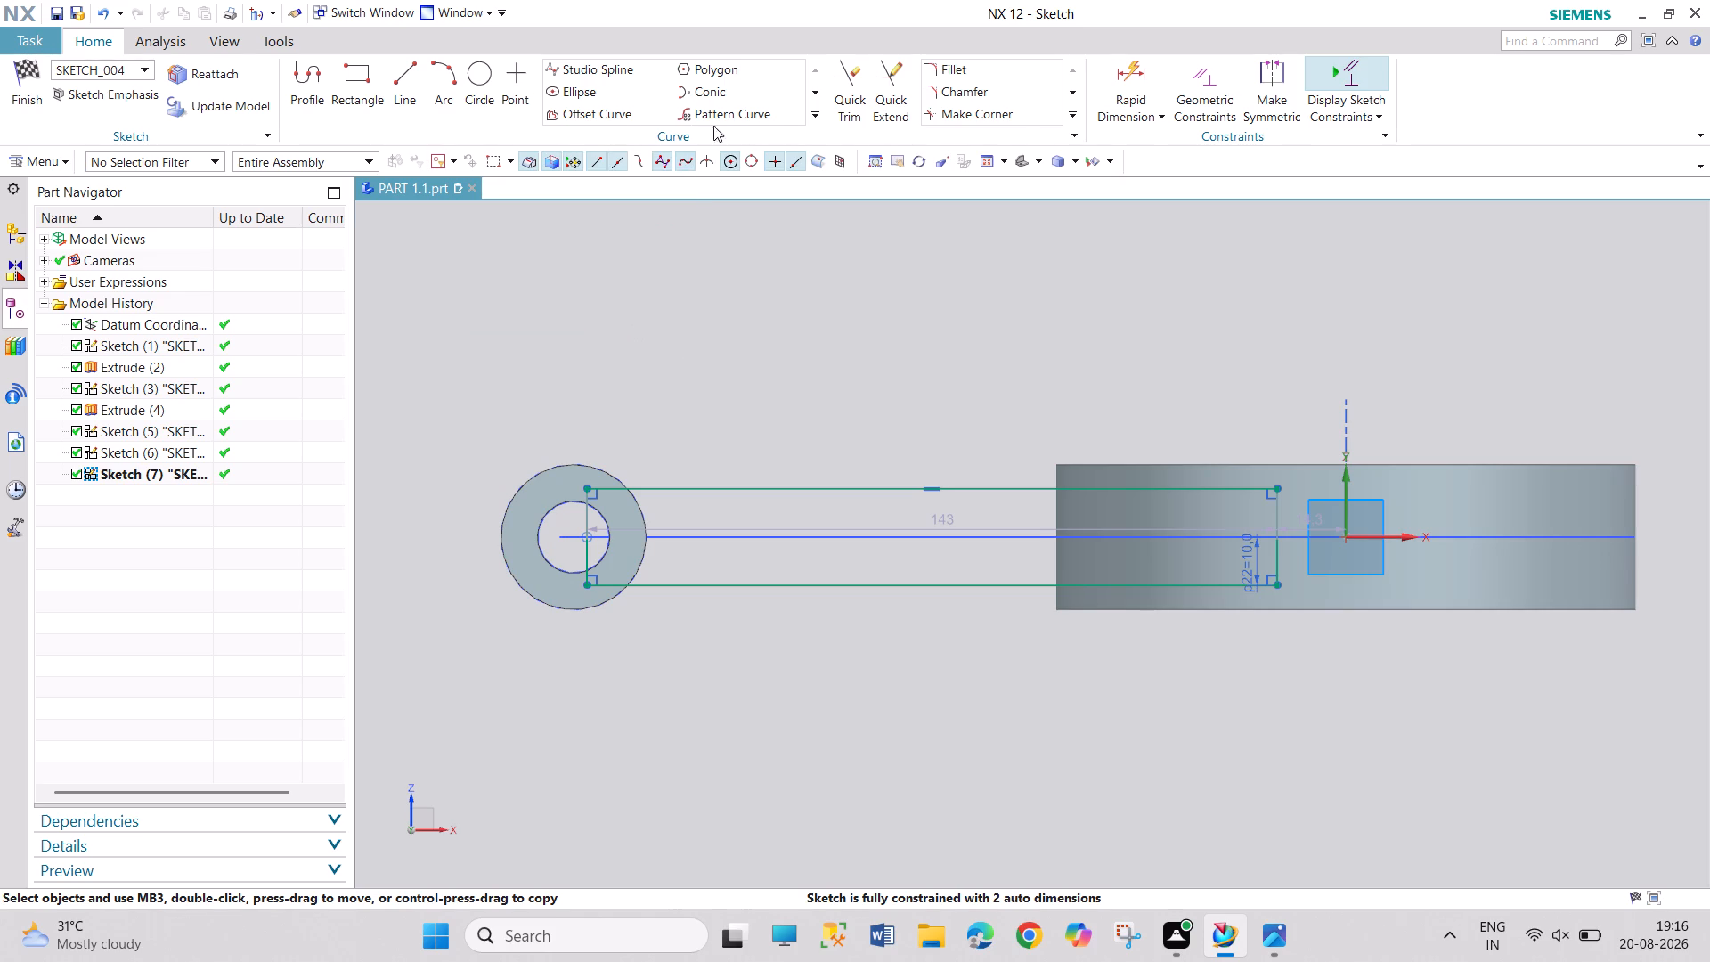
# Project the boss's outer circle into the side-profile sketch as a single curve.
pyautogui.click(811, 117)
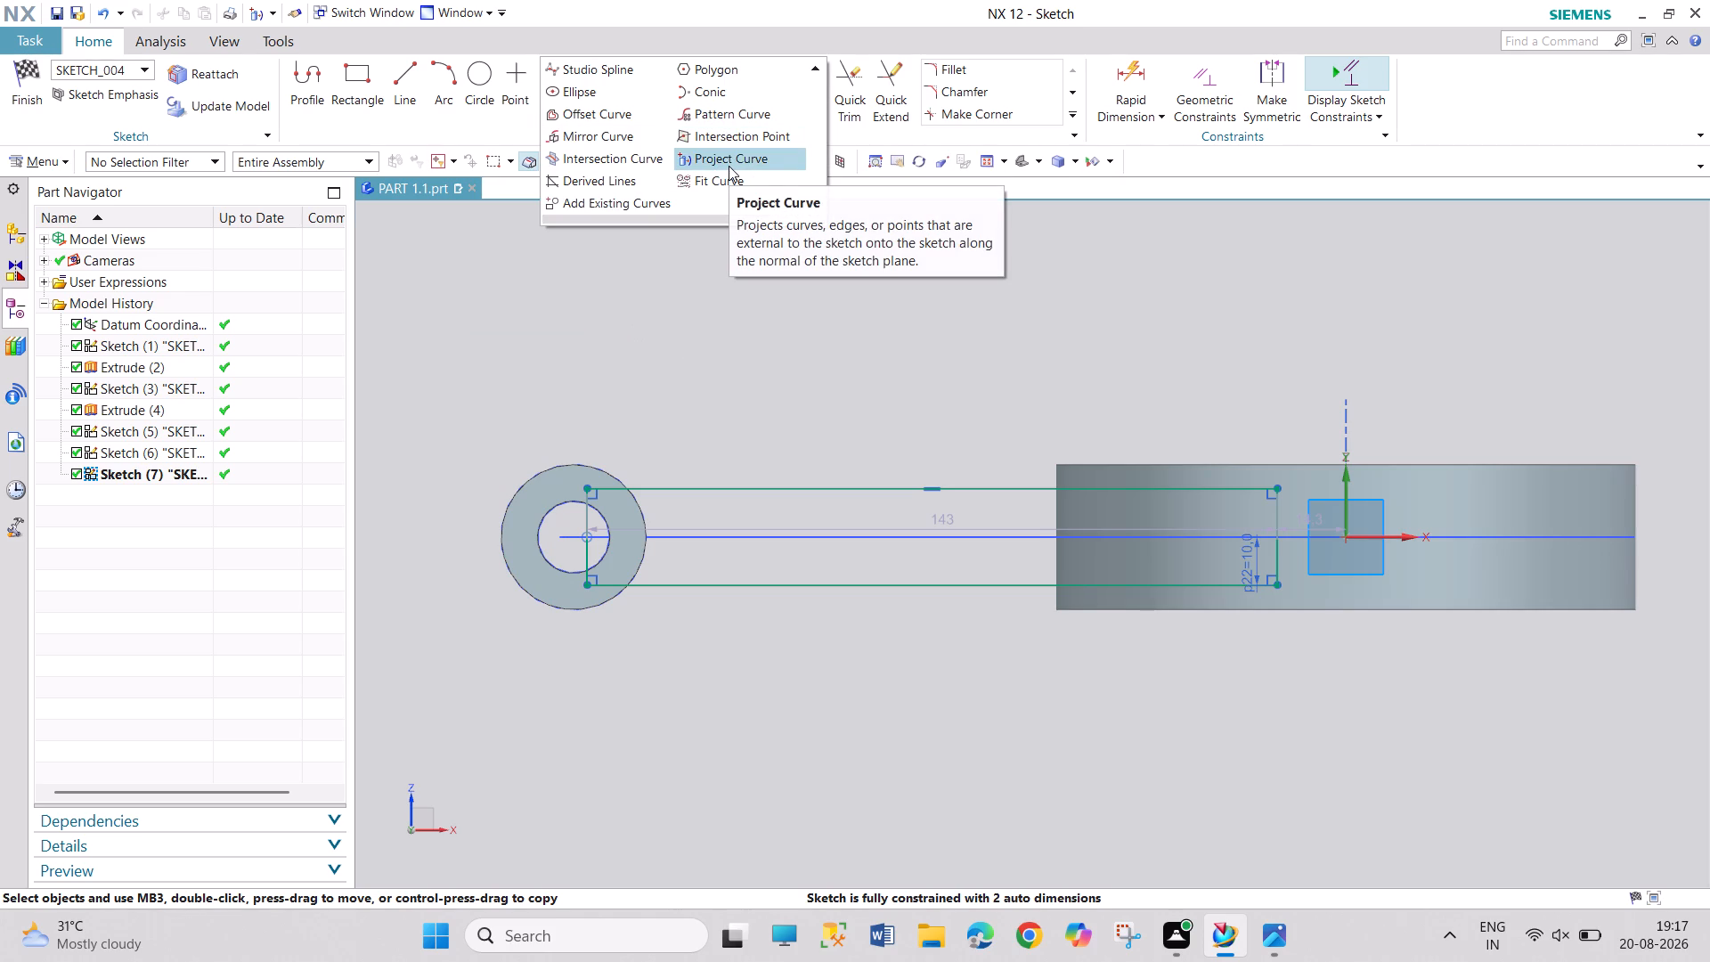
pyautogui.click(729, 166)
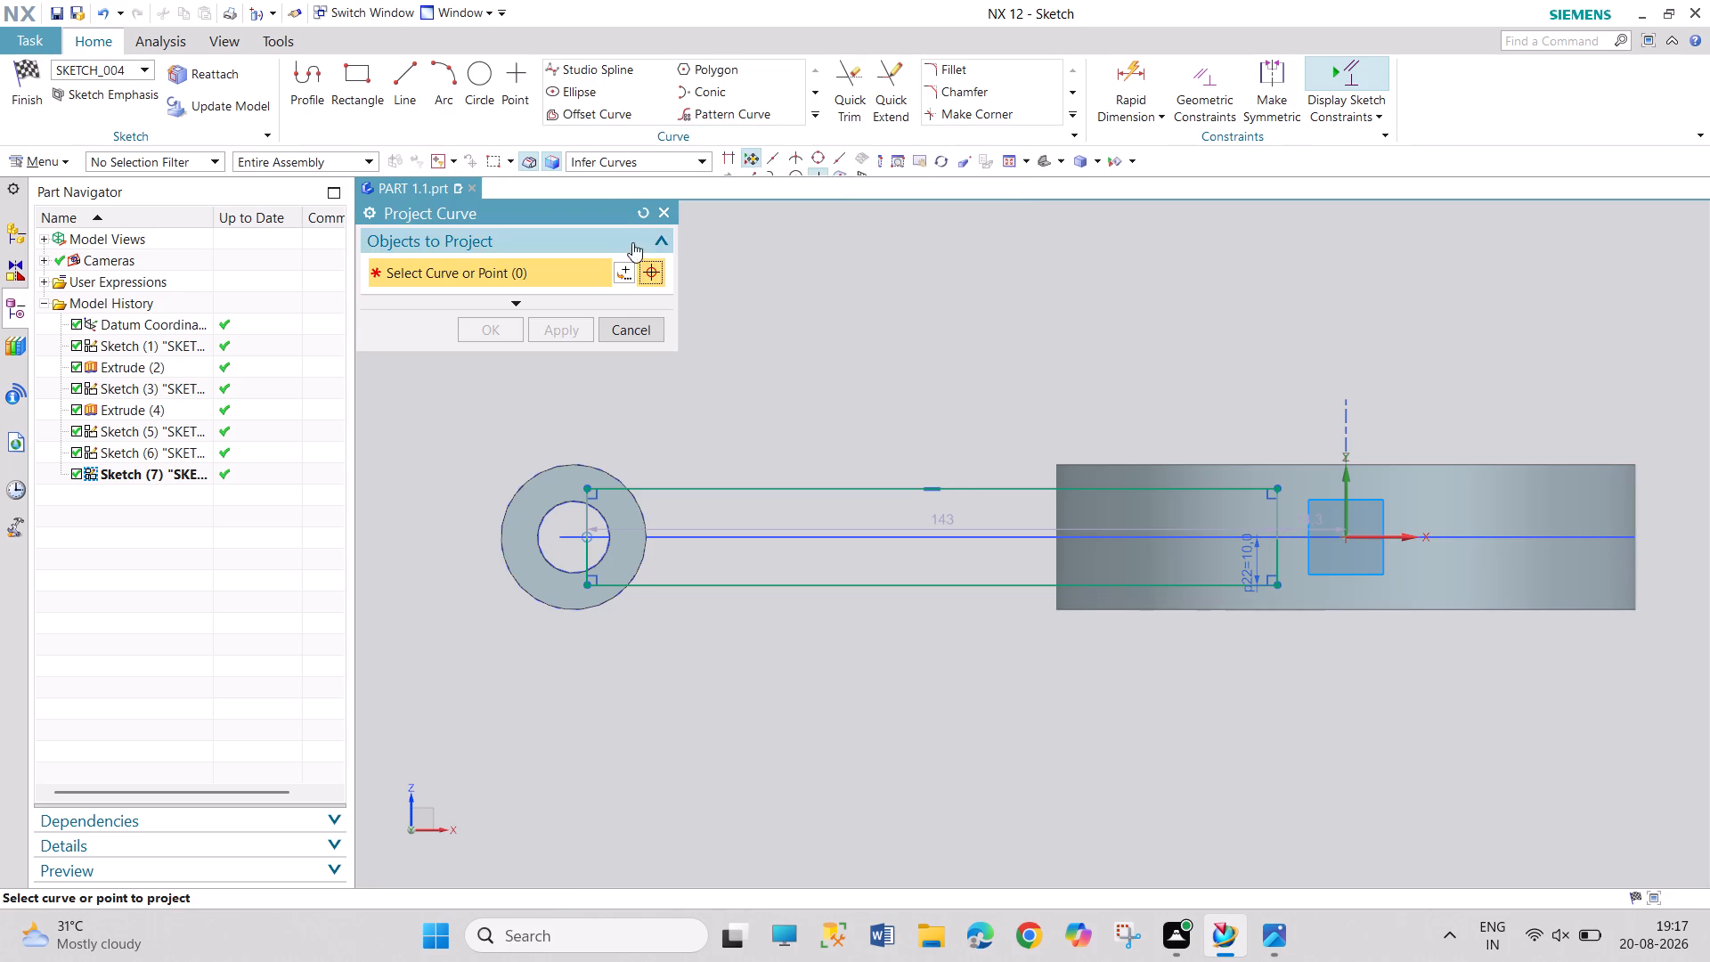
pyautogui.click(673, 161)
pyautogui.click(661, 184)
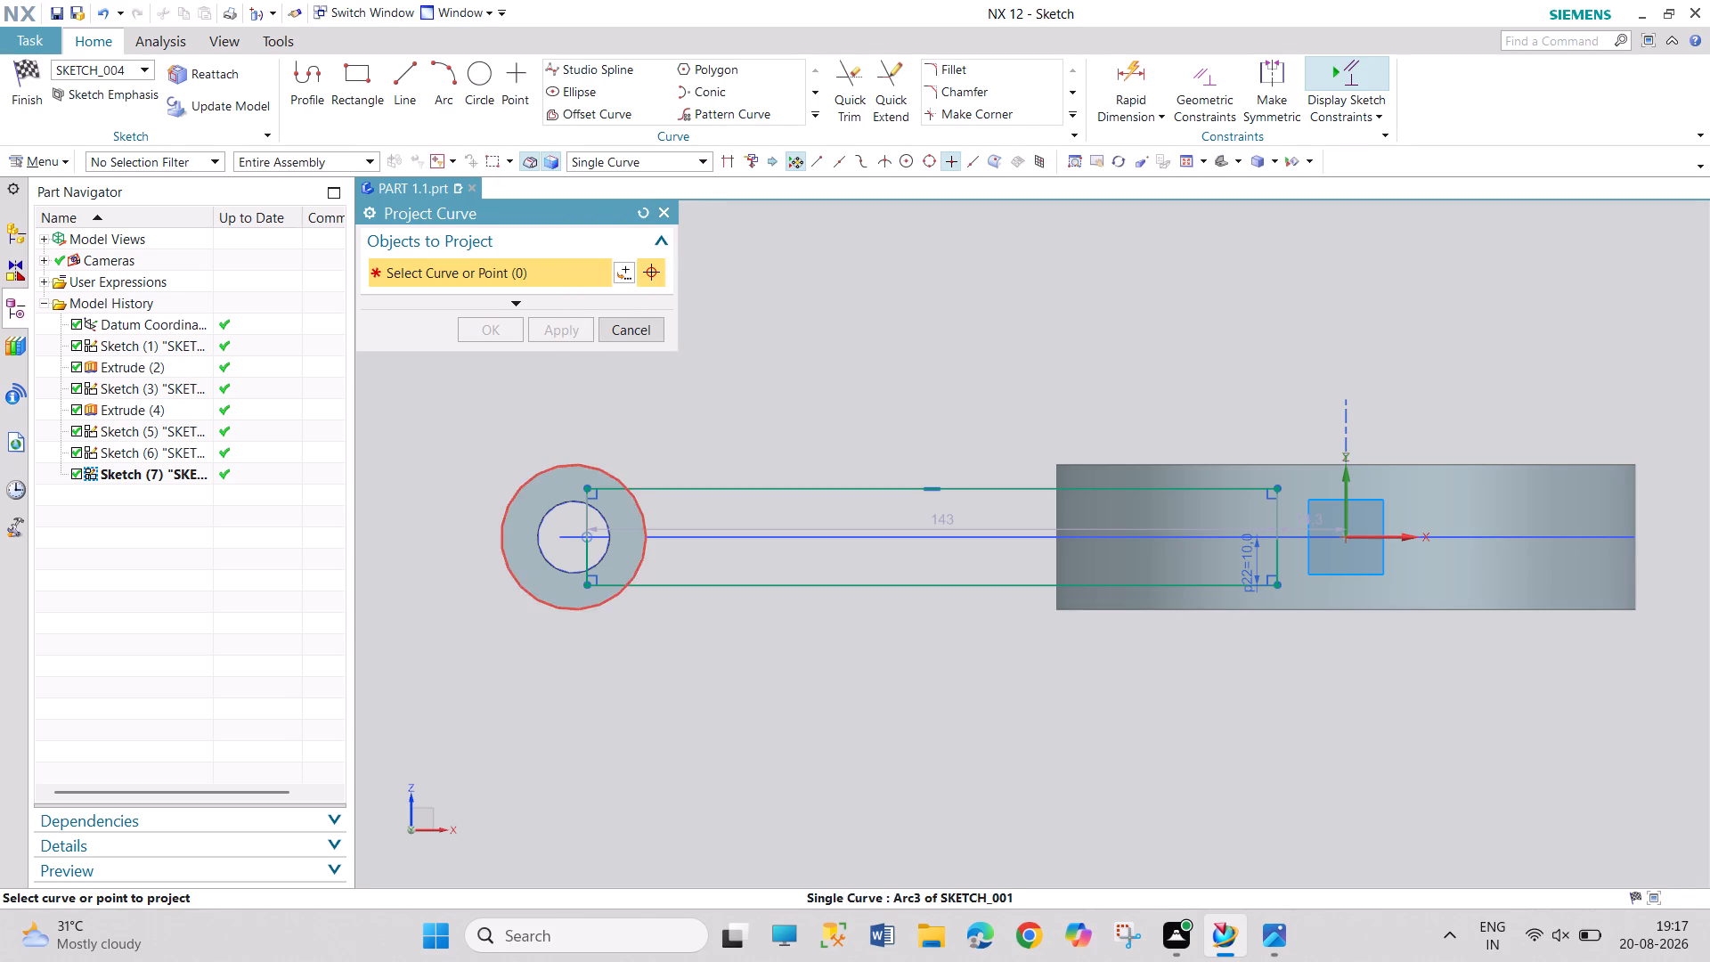
pyautogui.click(609, 467)
pyautogui.click(497, 330)
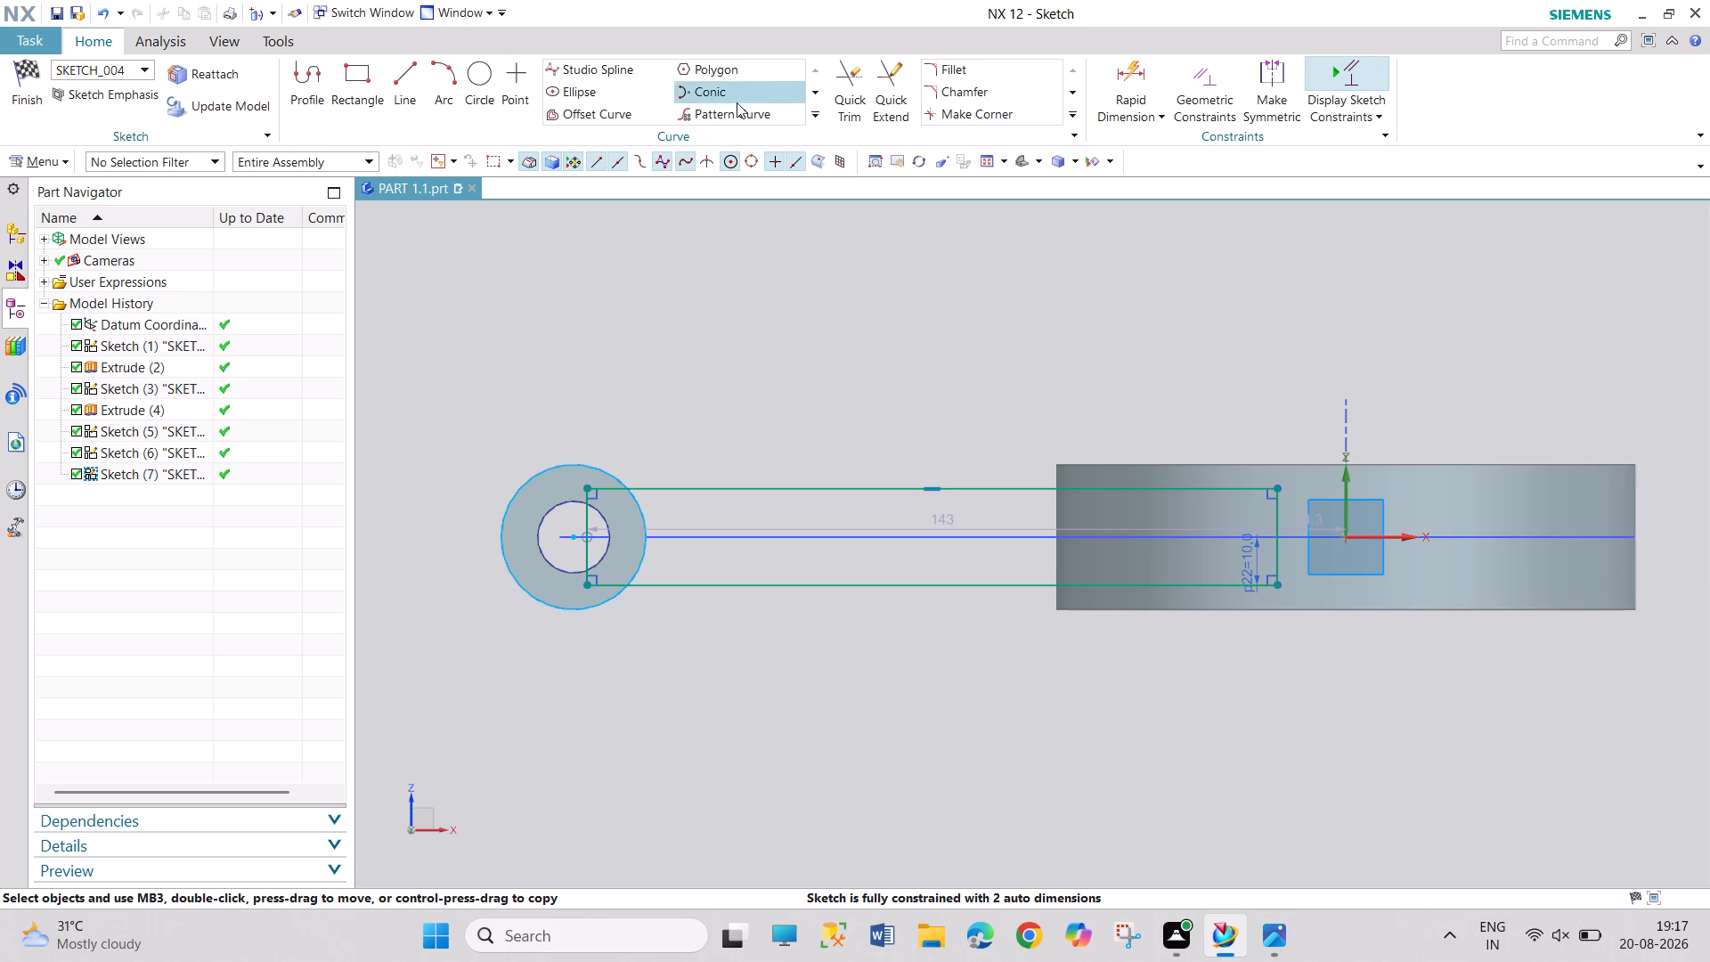
# Trim the rectangle's end inside the boss and the circle's outer arc, leaving an arc-ended closed profile, and finish the sketch.
pyautogui.click(836, 96)
pyautogui.click(604, 494)
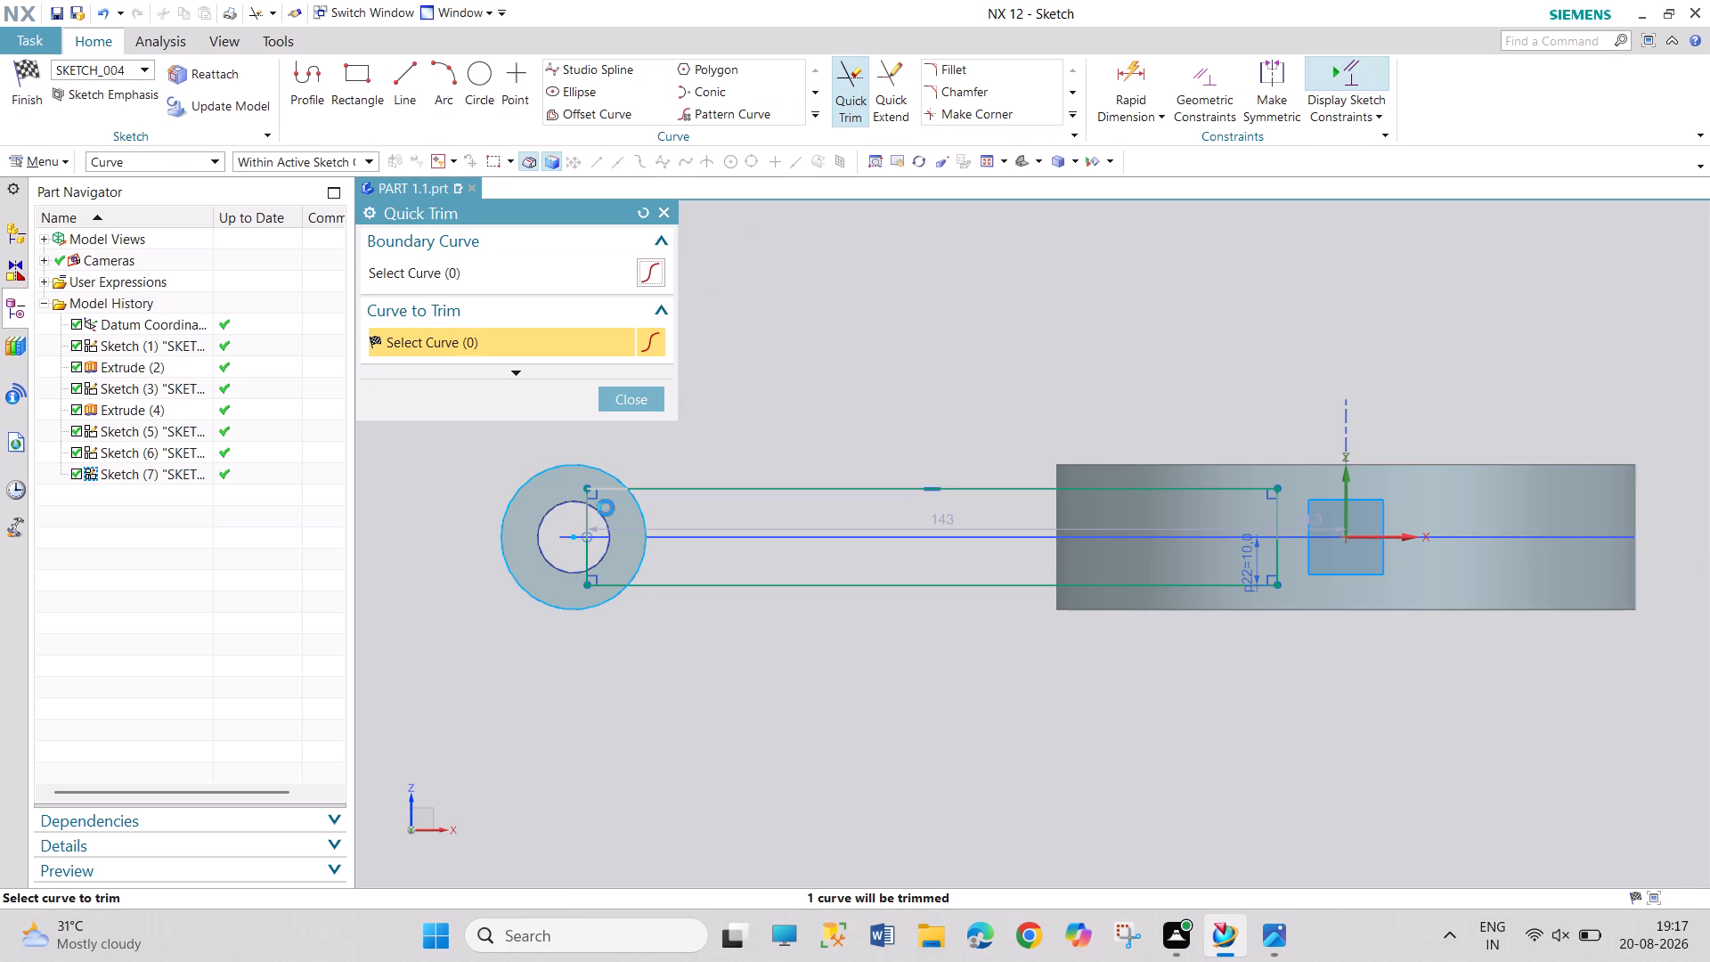
pyautogui.click(582, 535)
pyautogui.click(603, 590)
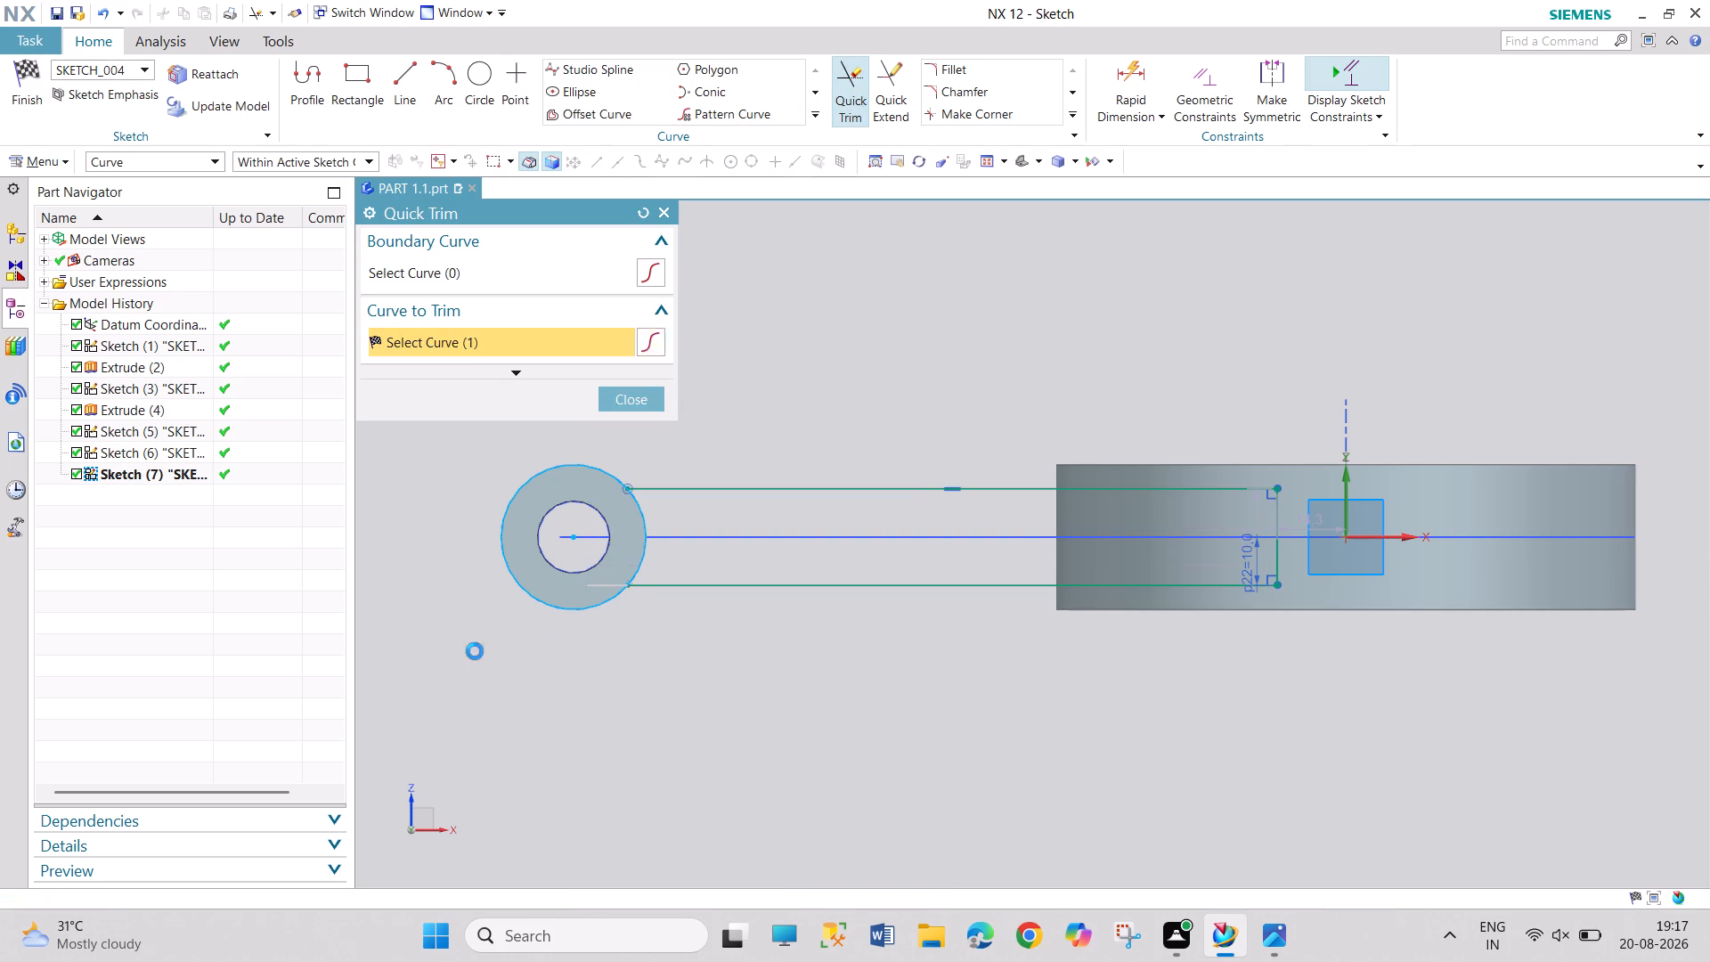
pyautogui.click(508, 581)
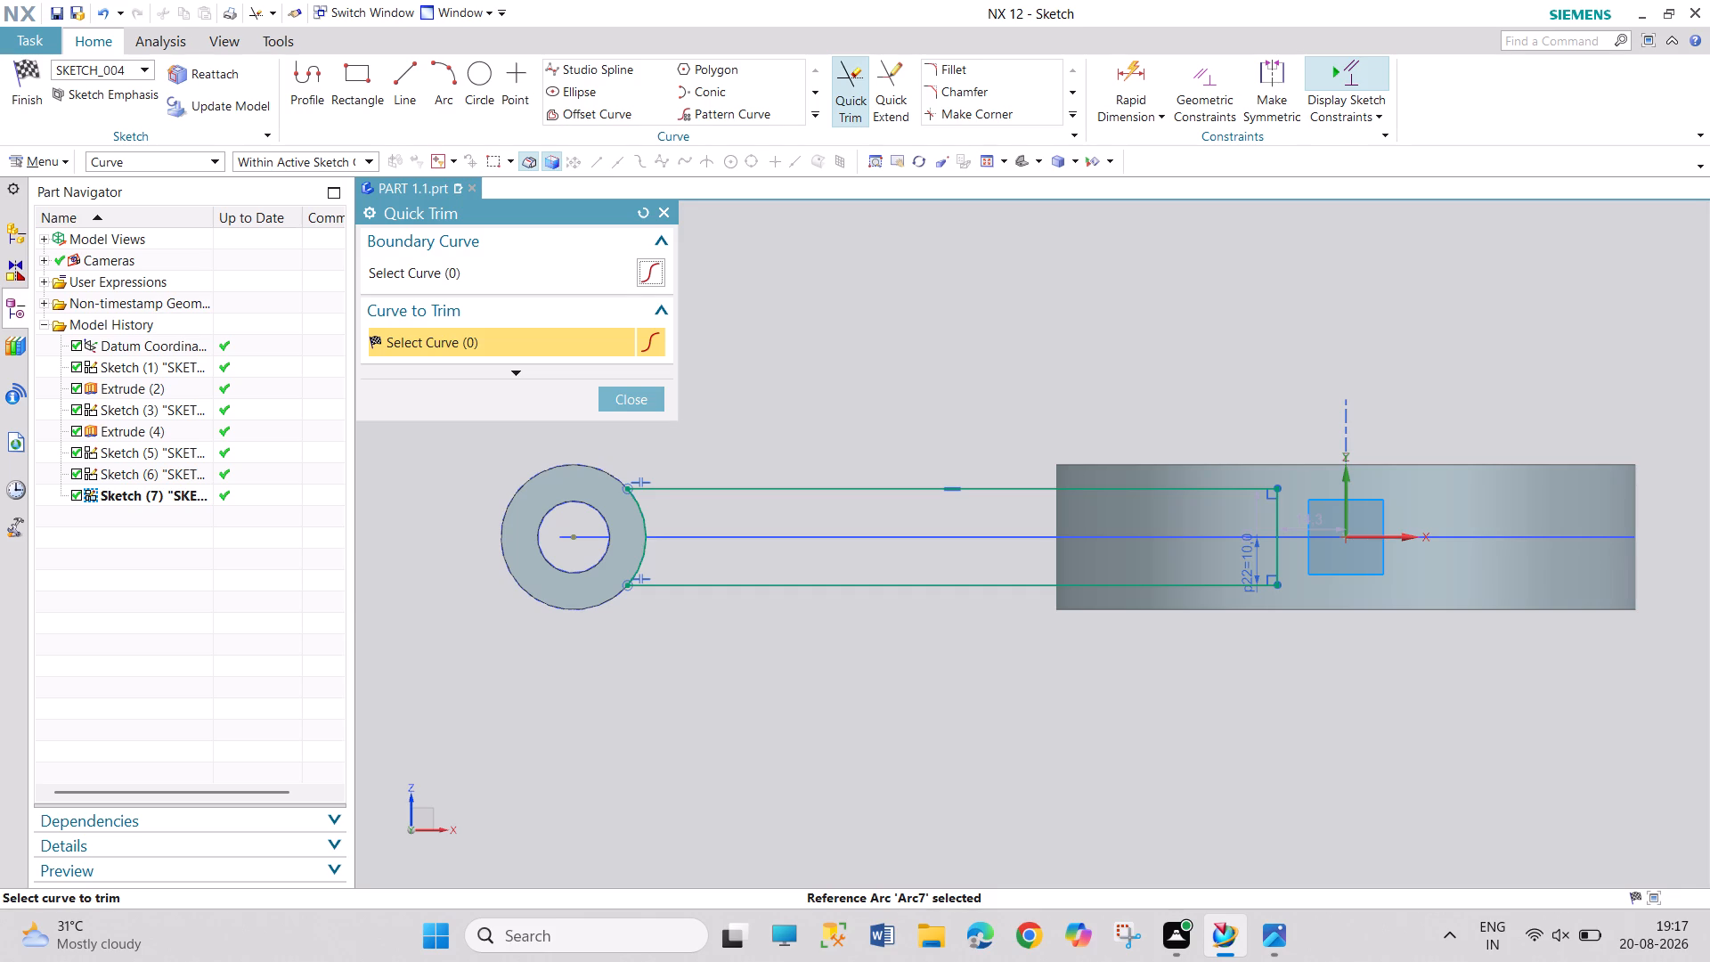
pyautogui.click(644, 406)
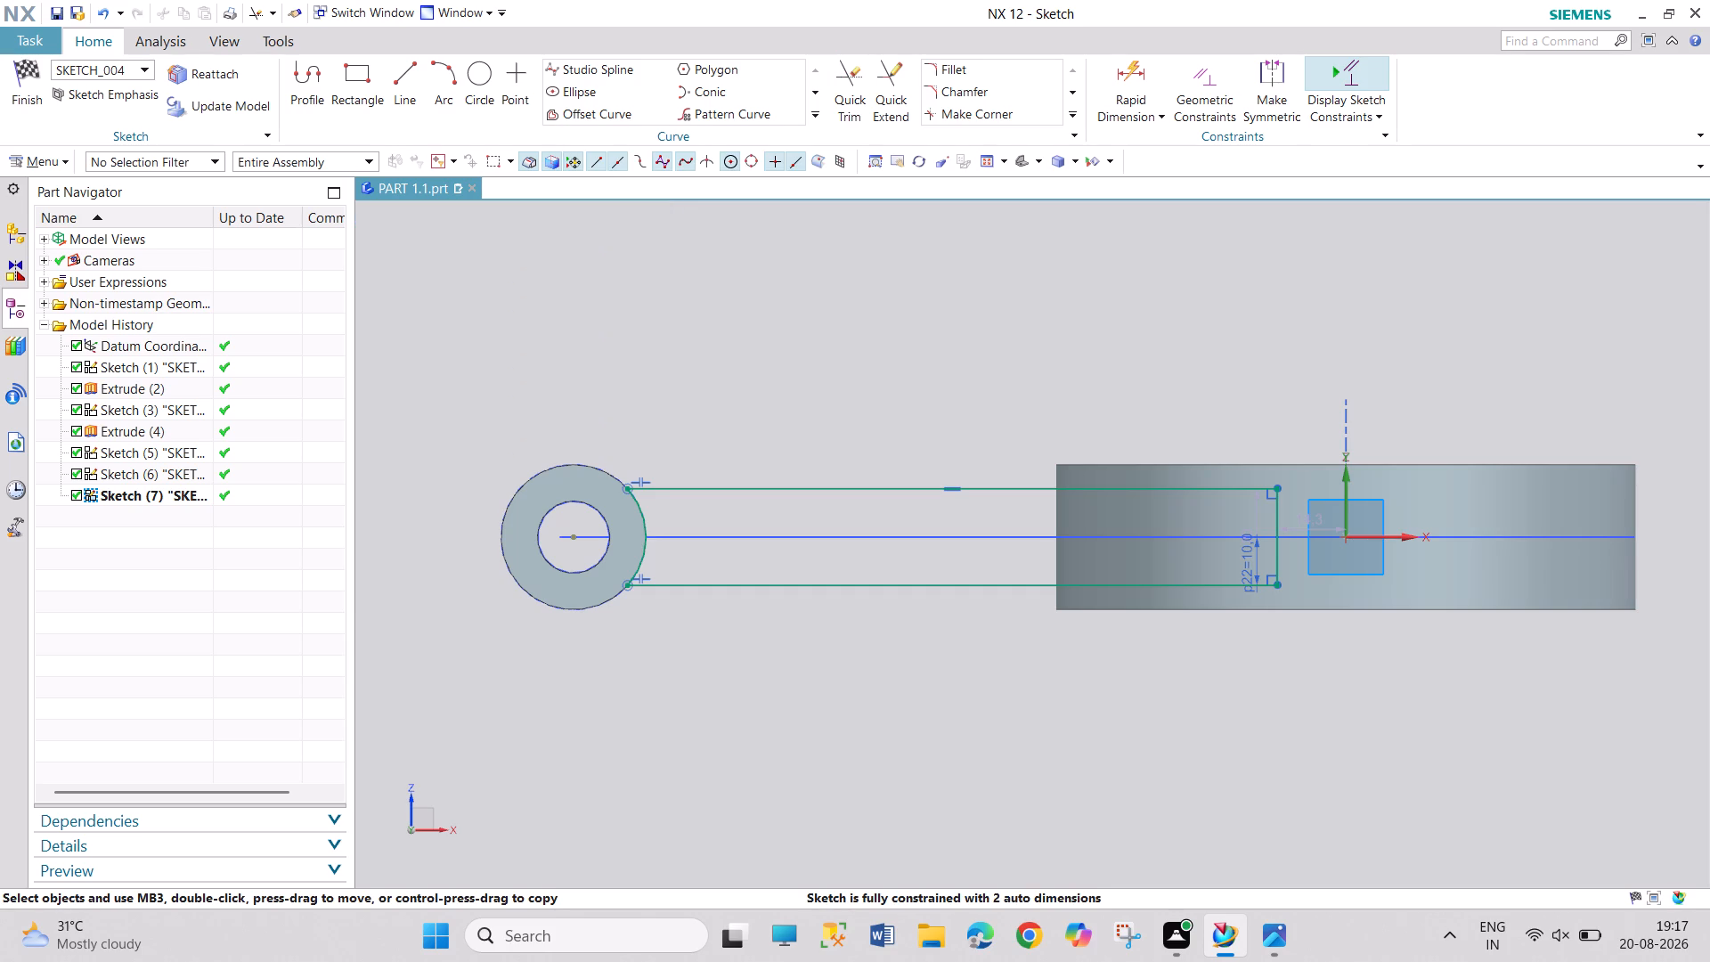
pyautogui.click(19, 73)
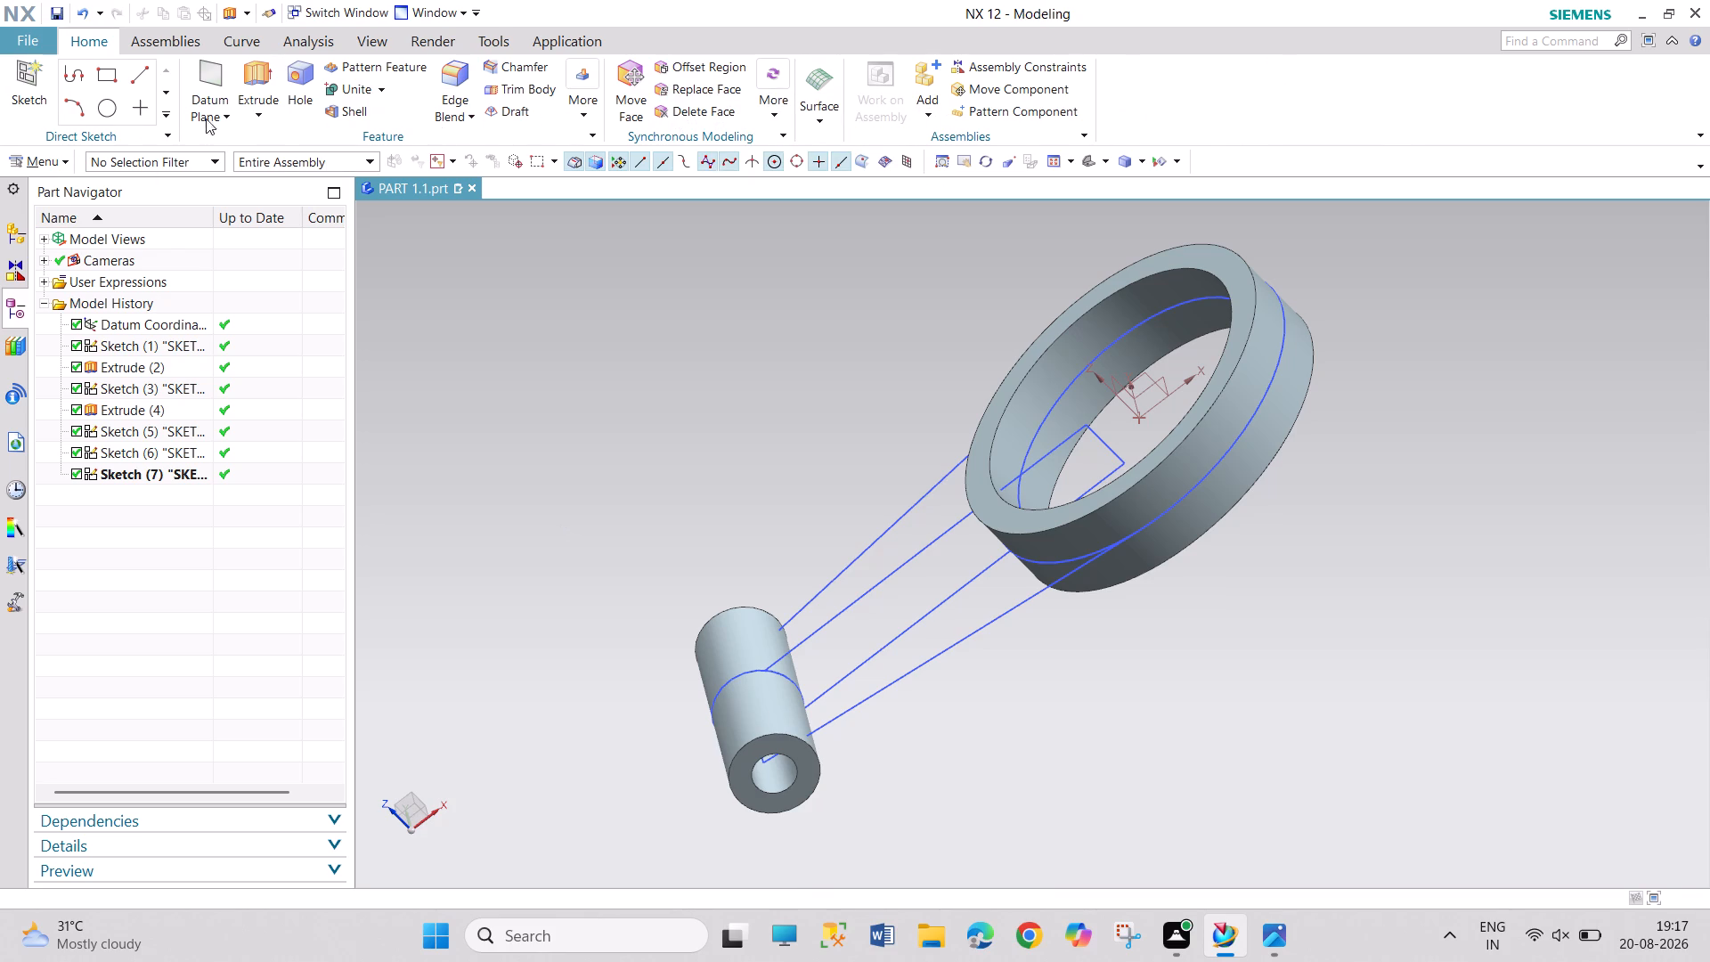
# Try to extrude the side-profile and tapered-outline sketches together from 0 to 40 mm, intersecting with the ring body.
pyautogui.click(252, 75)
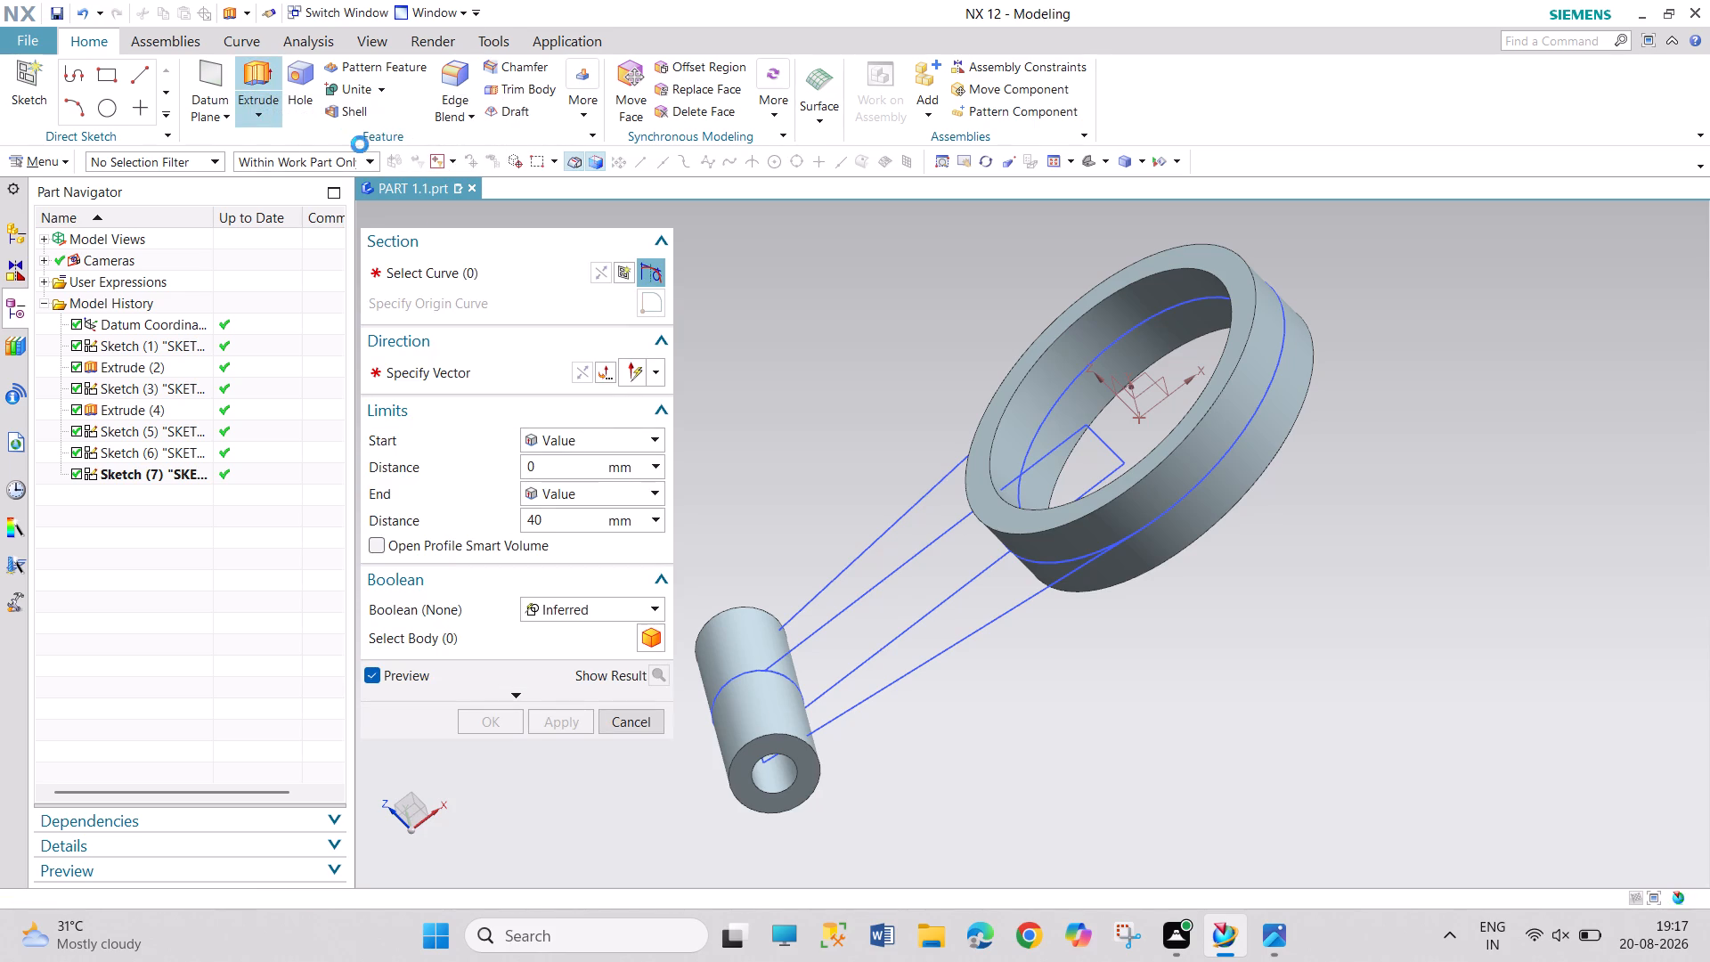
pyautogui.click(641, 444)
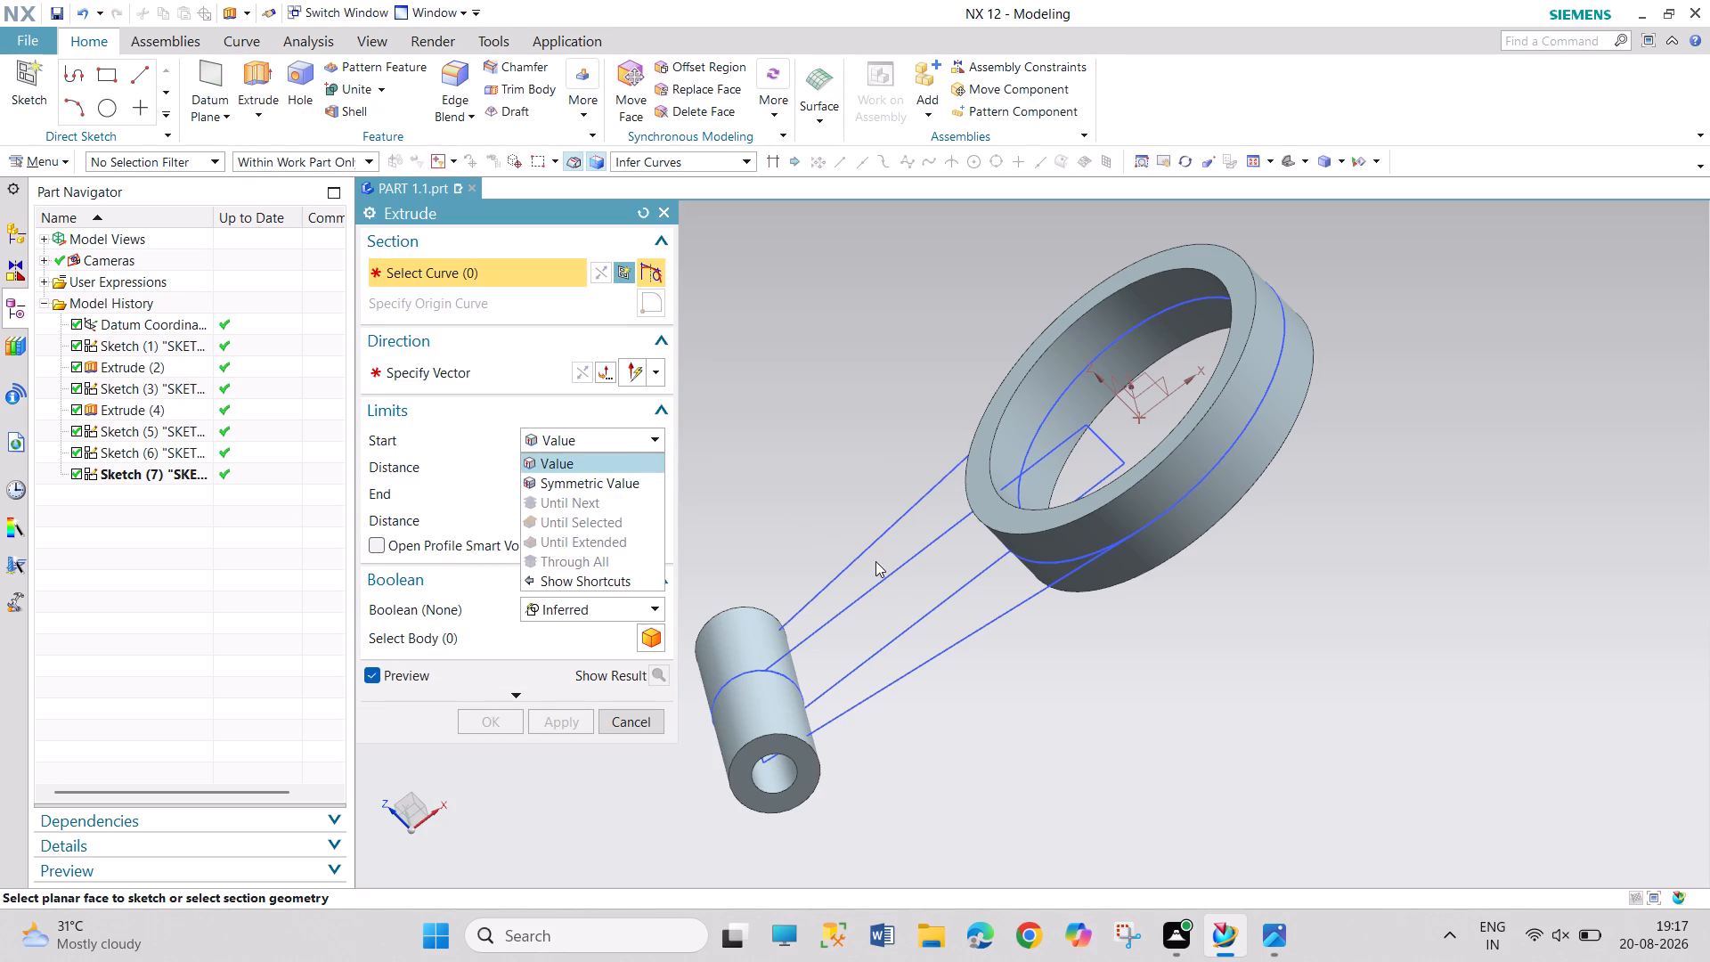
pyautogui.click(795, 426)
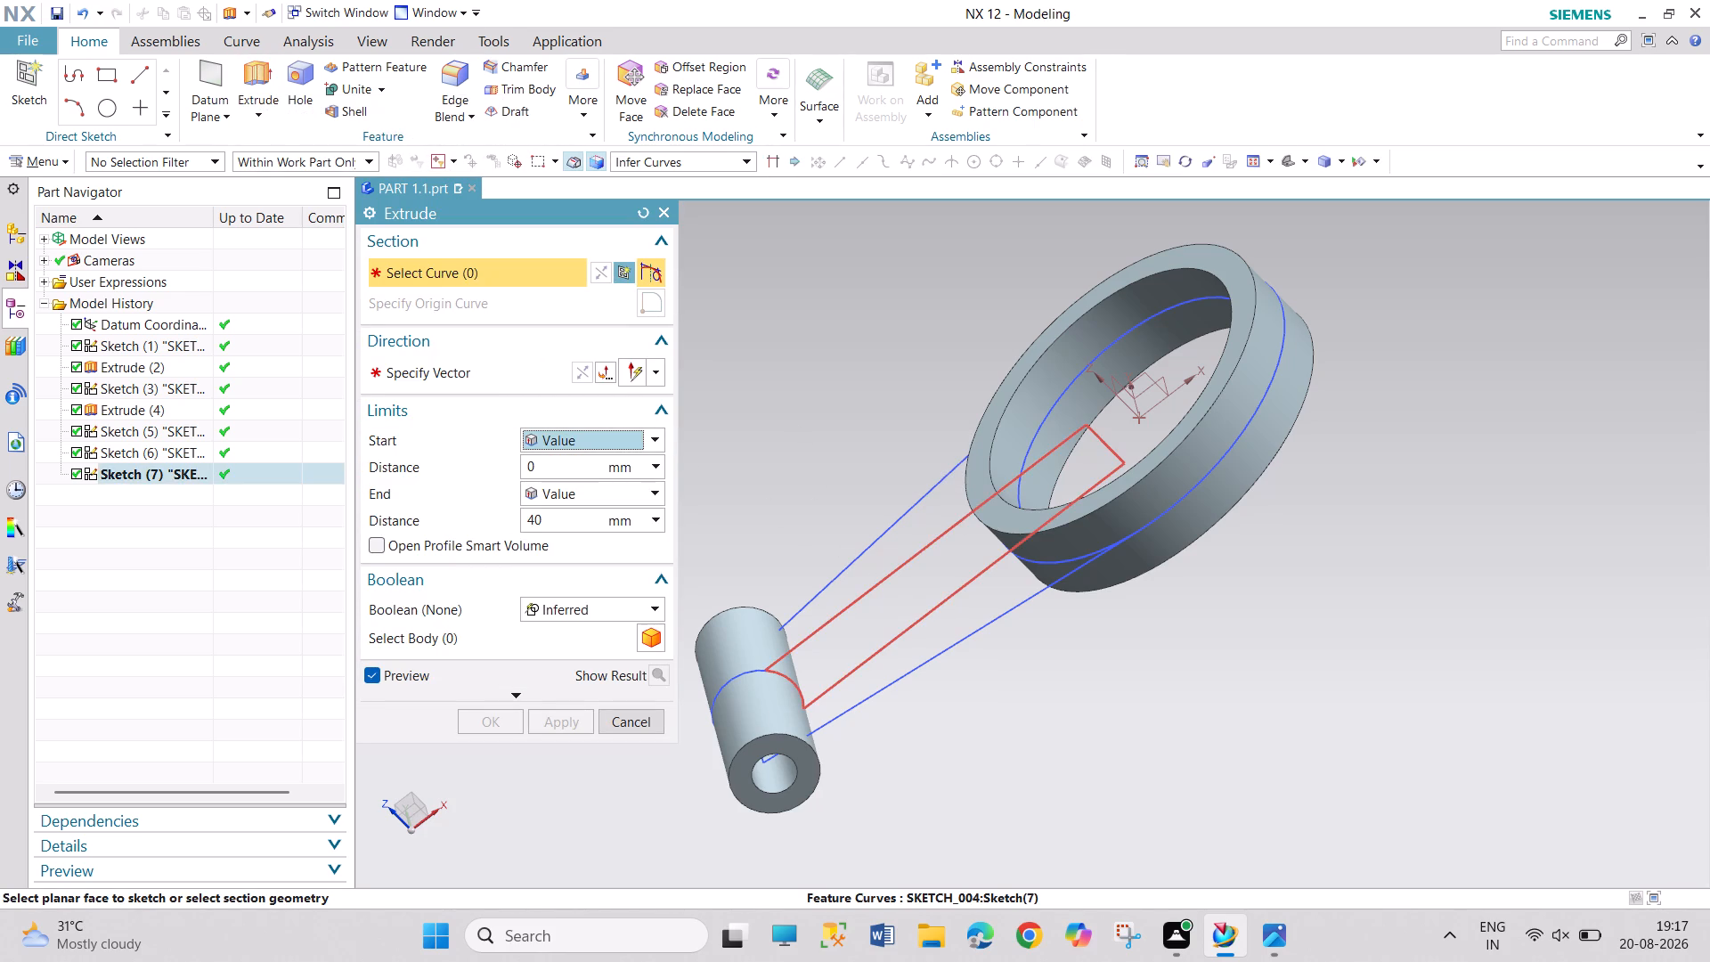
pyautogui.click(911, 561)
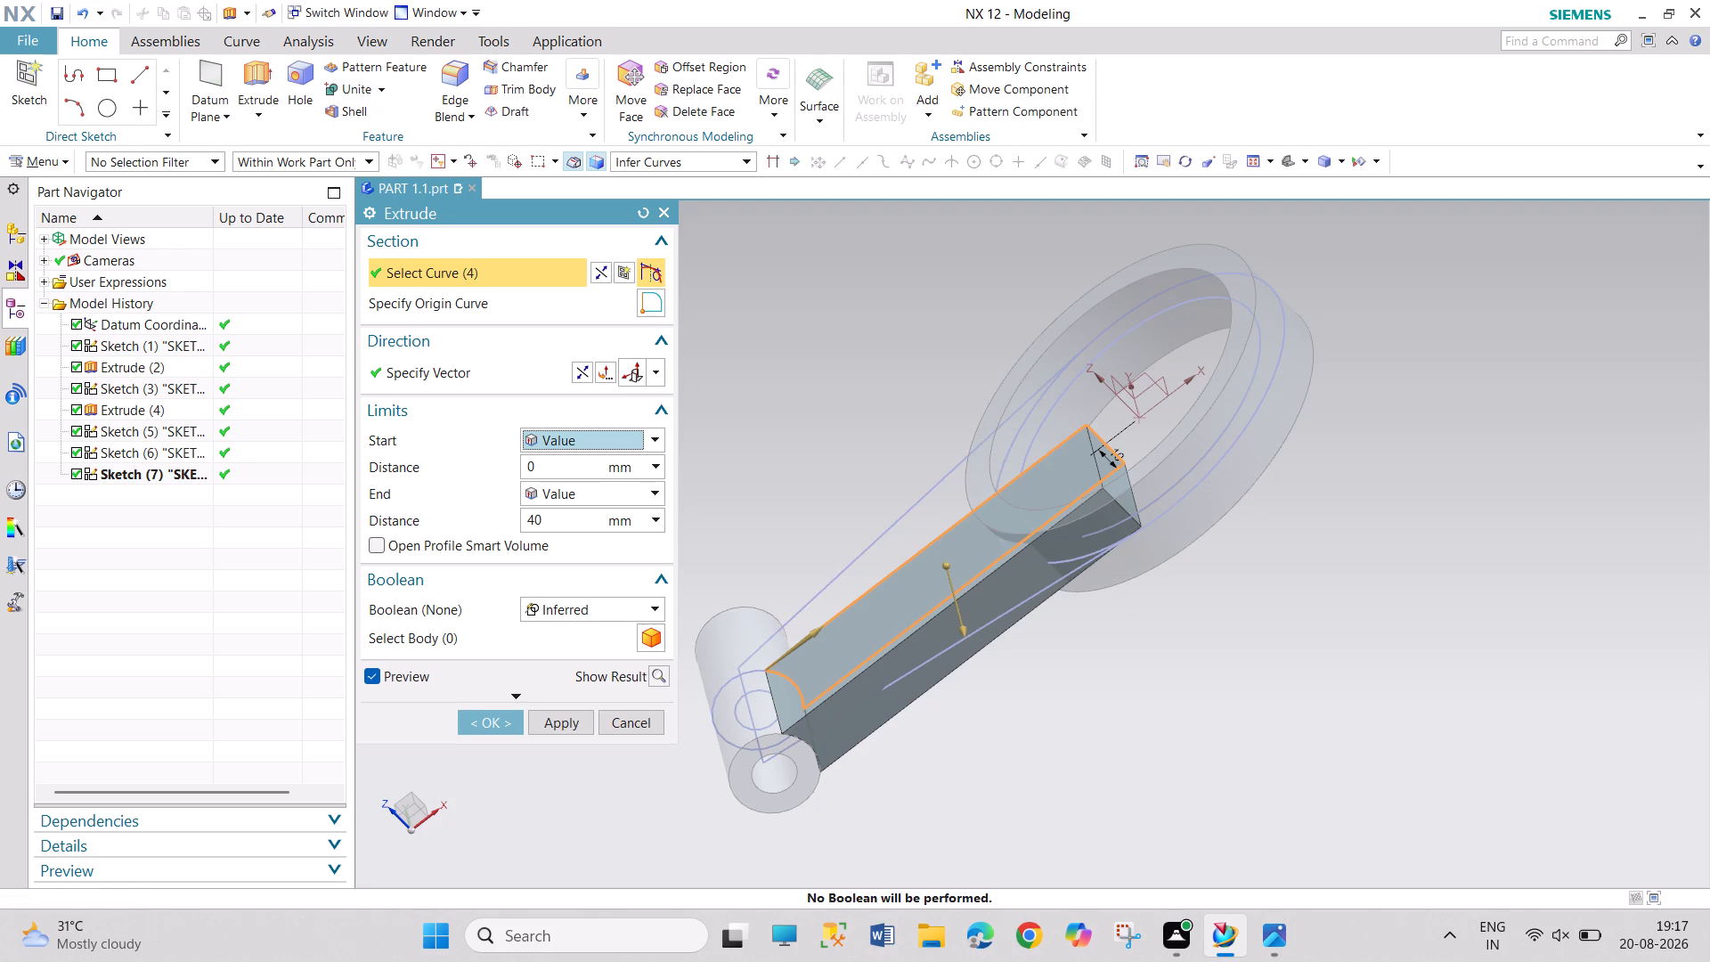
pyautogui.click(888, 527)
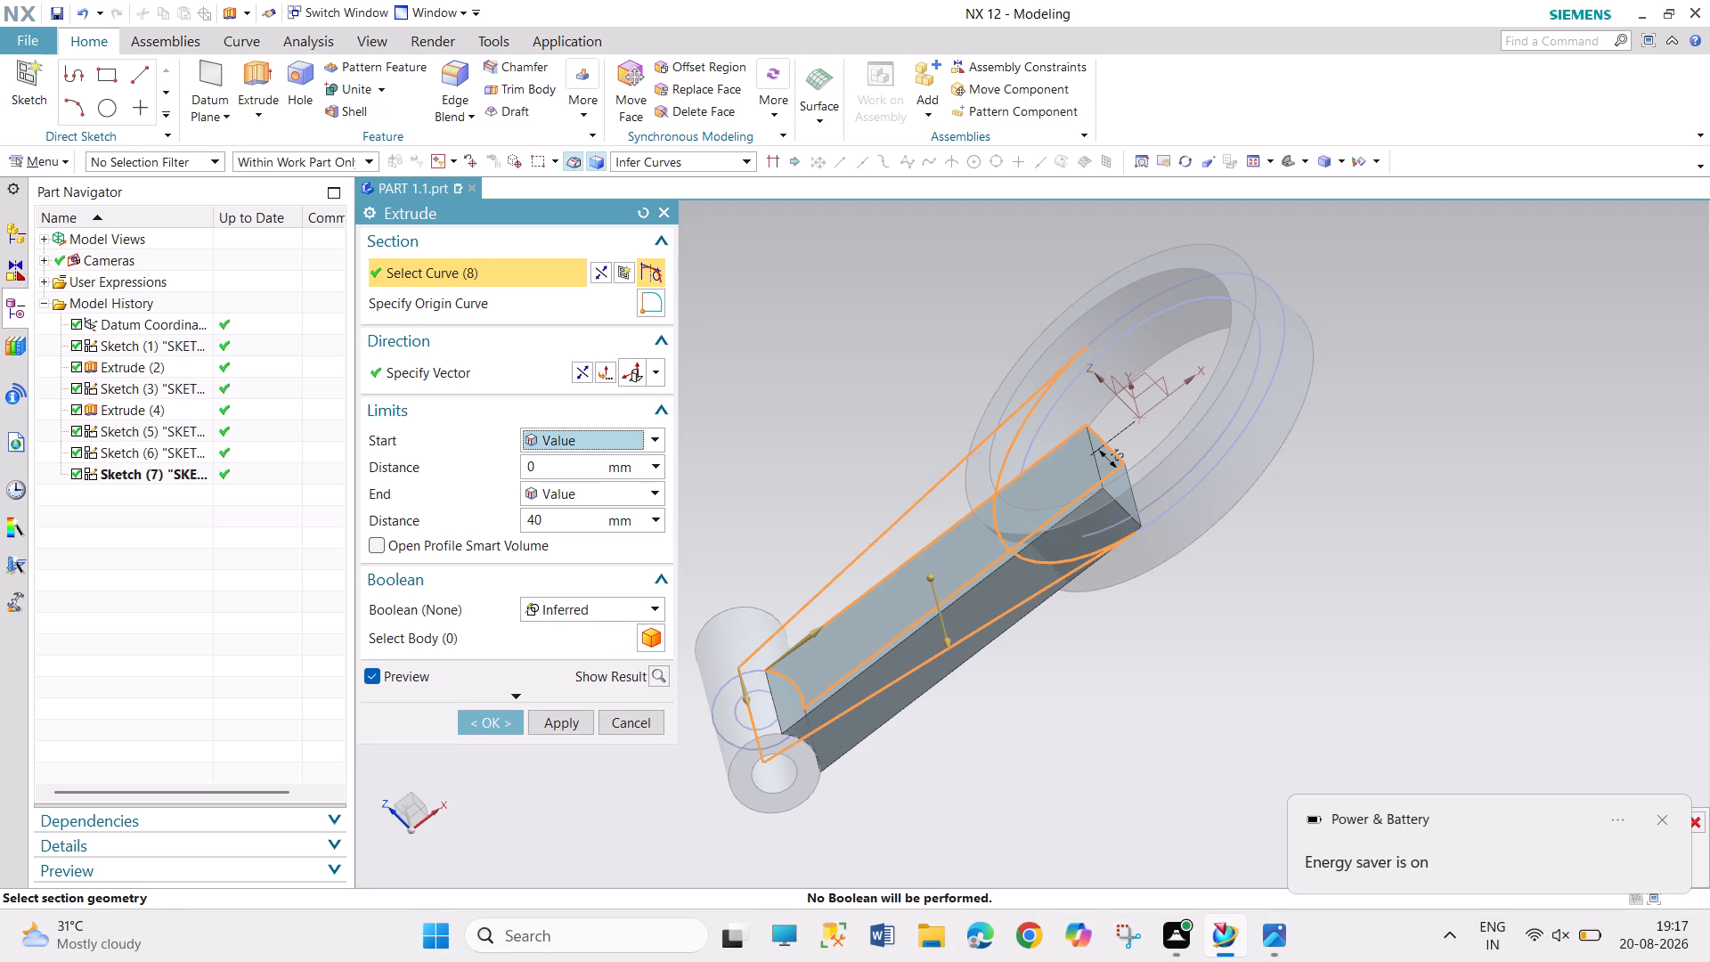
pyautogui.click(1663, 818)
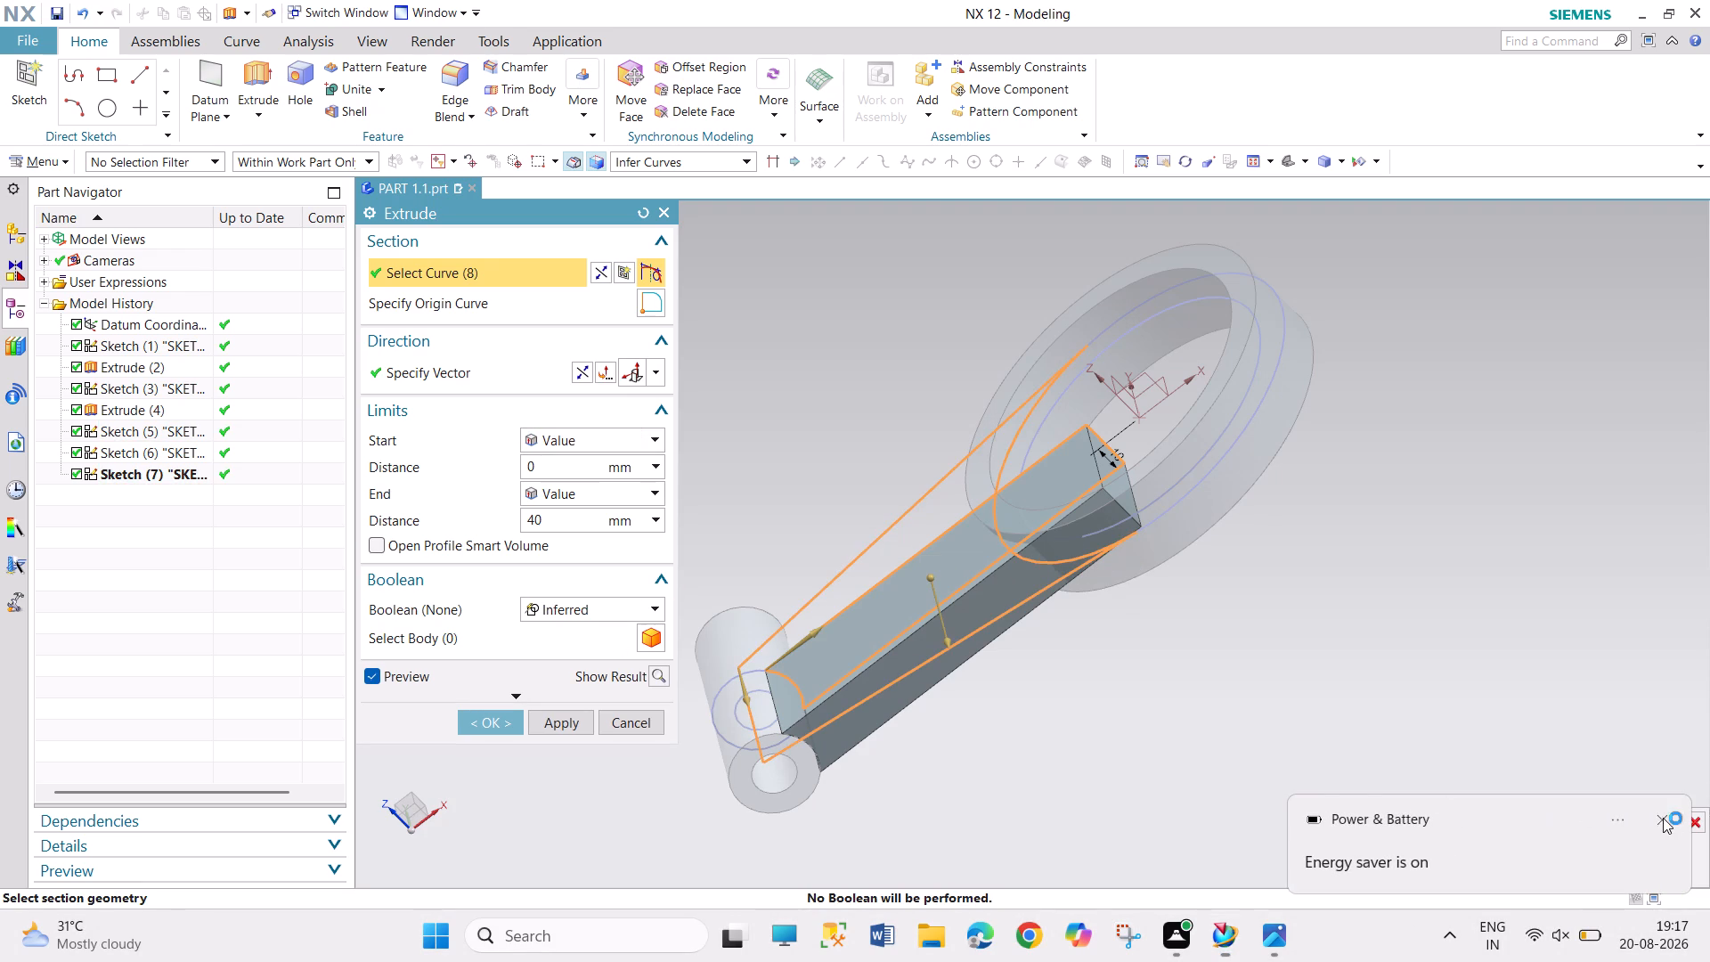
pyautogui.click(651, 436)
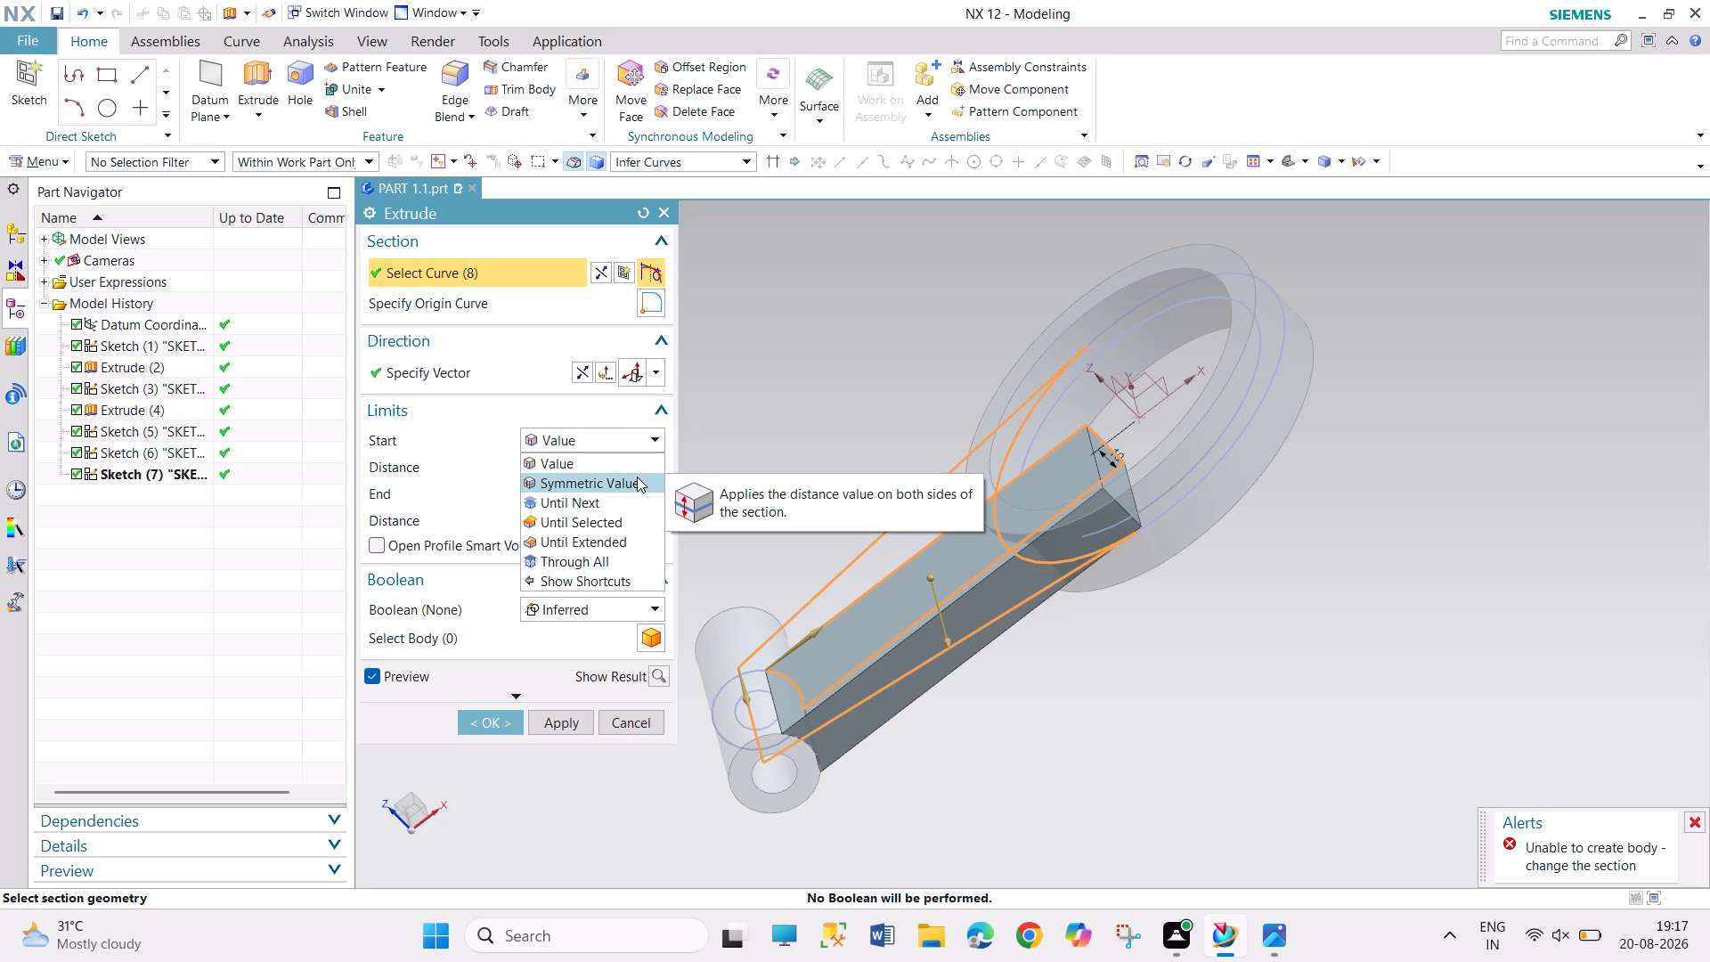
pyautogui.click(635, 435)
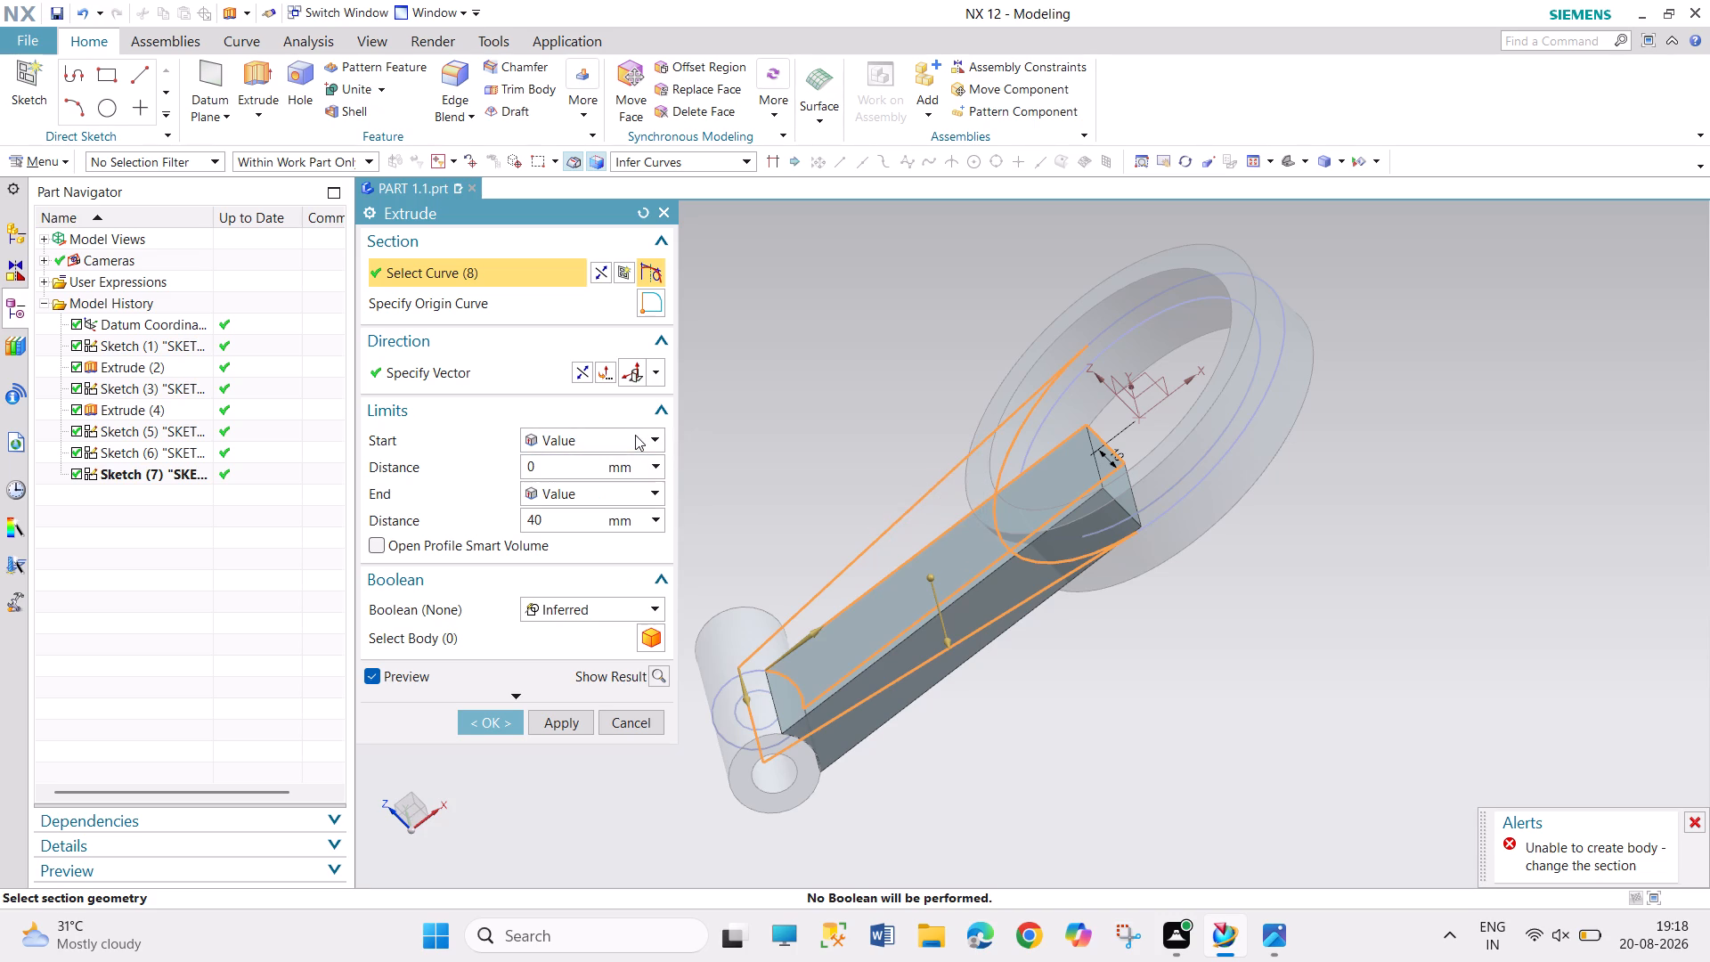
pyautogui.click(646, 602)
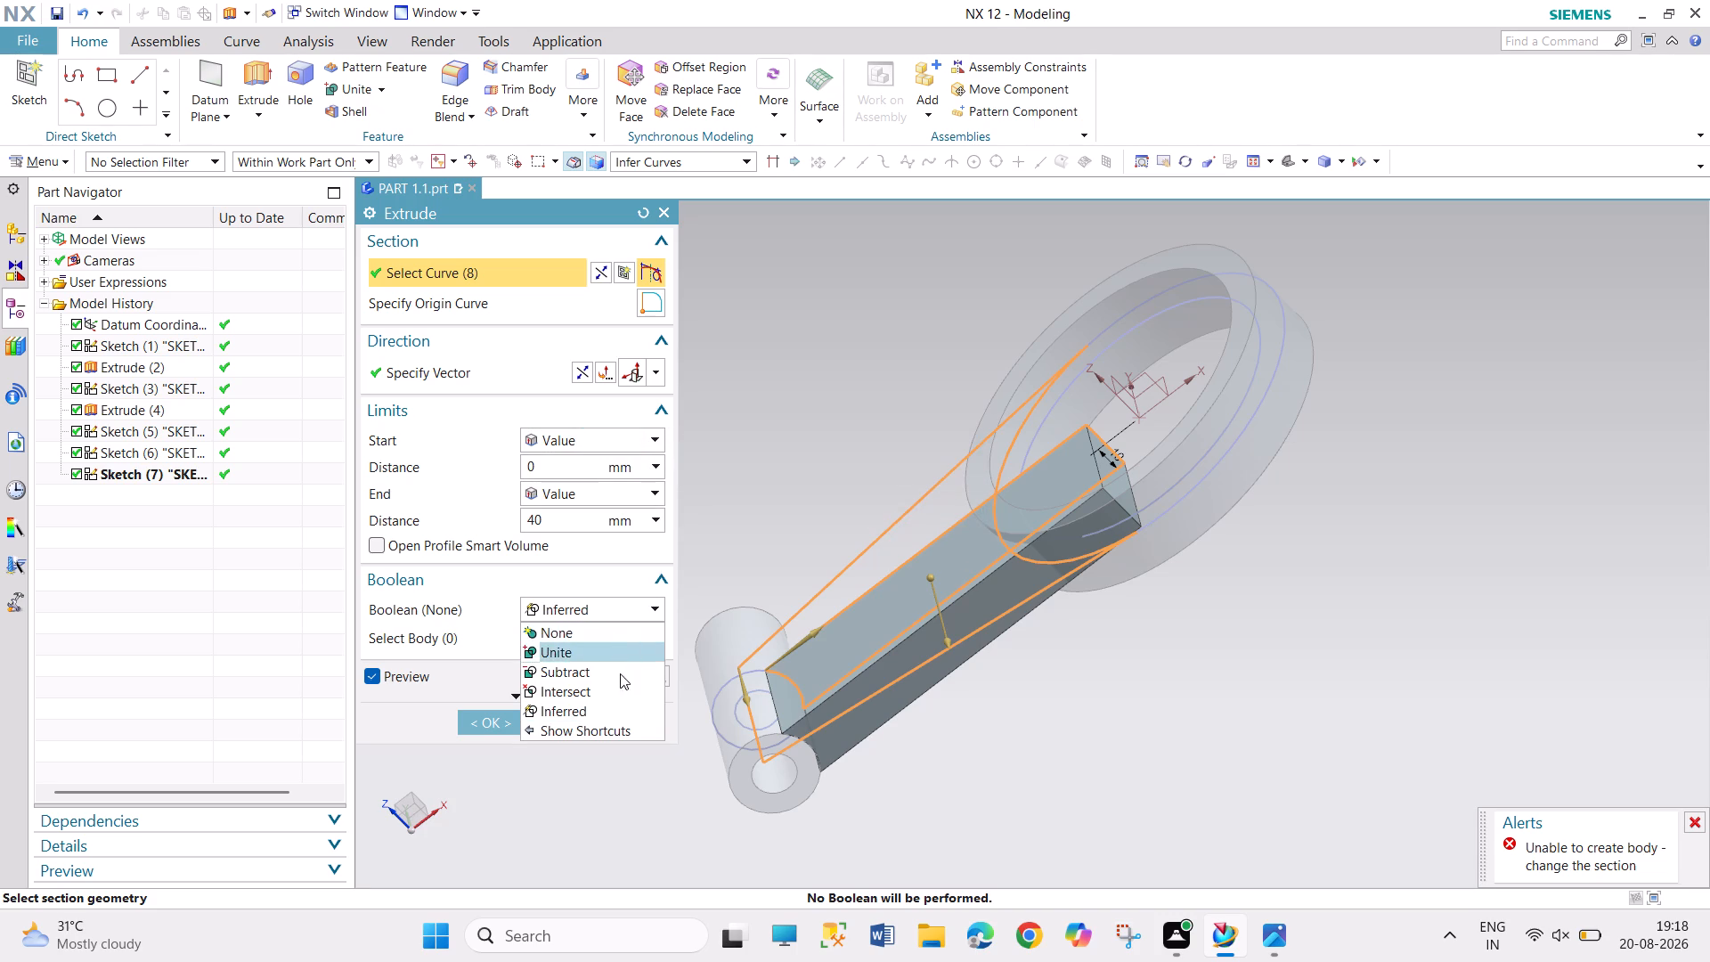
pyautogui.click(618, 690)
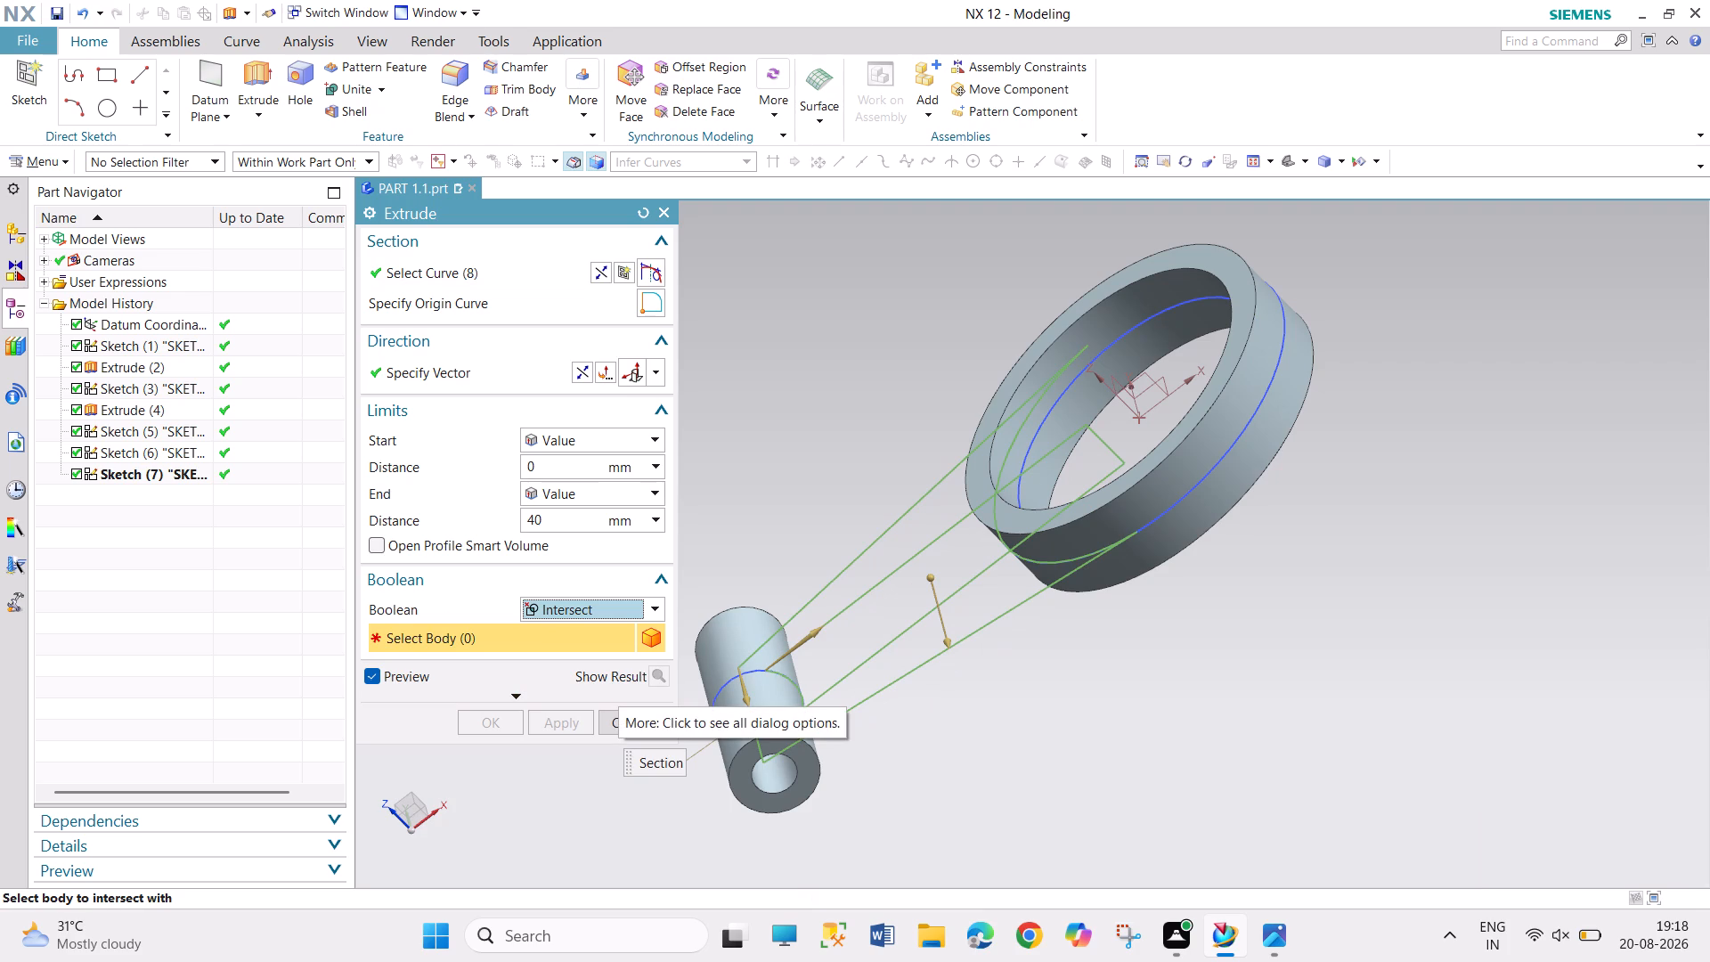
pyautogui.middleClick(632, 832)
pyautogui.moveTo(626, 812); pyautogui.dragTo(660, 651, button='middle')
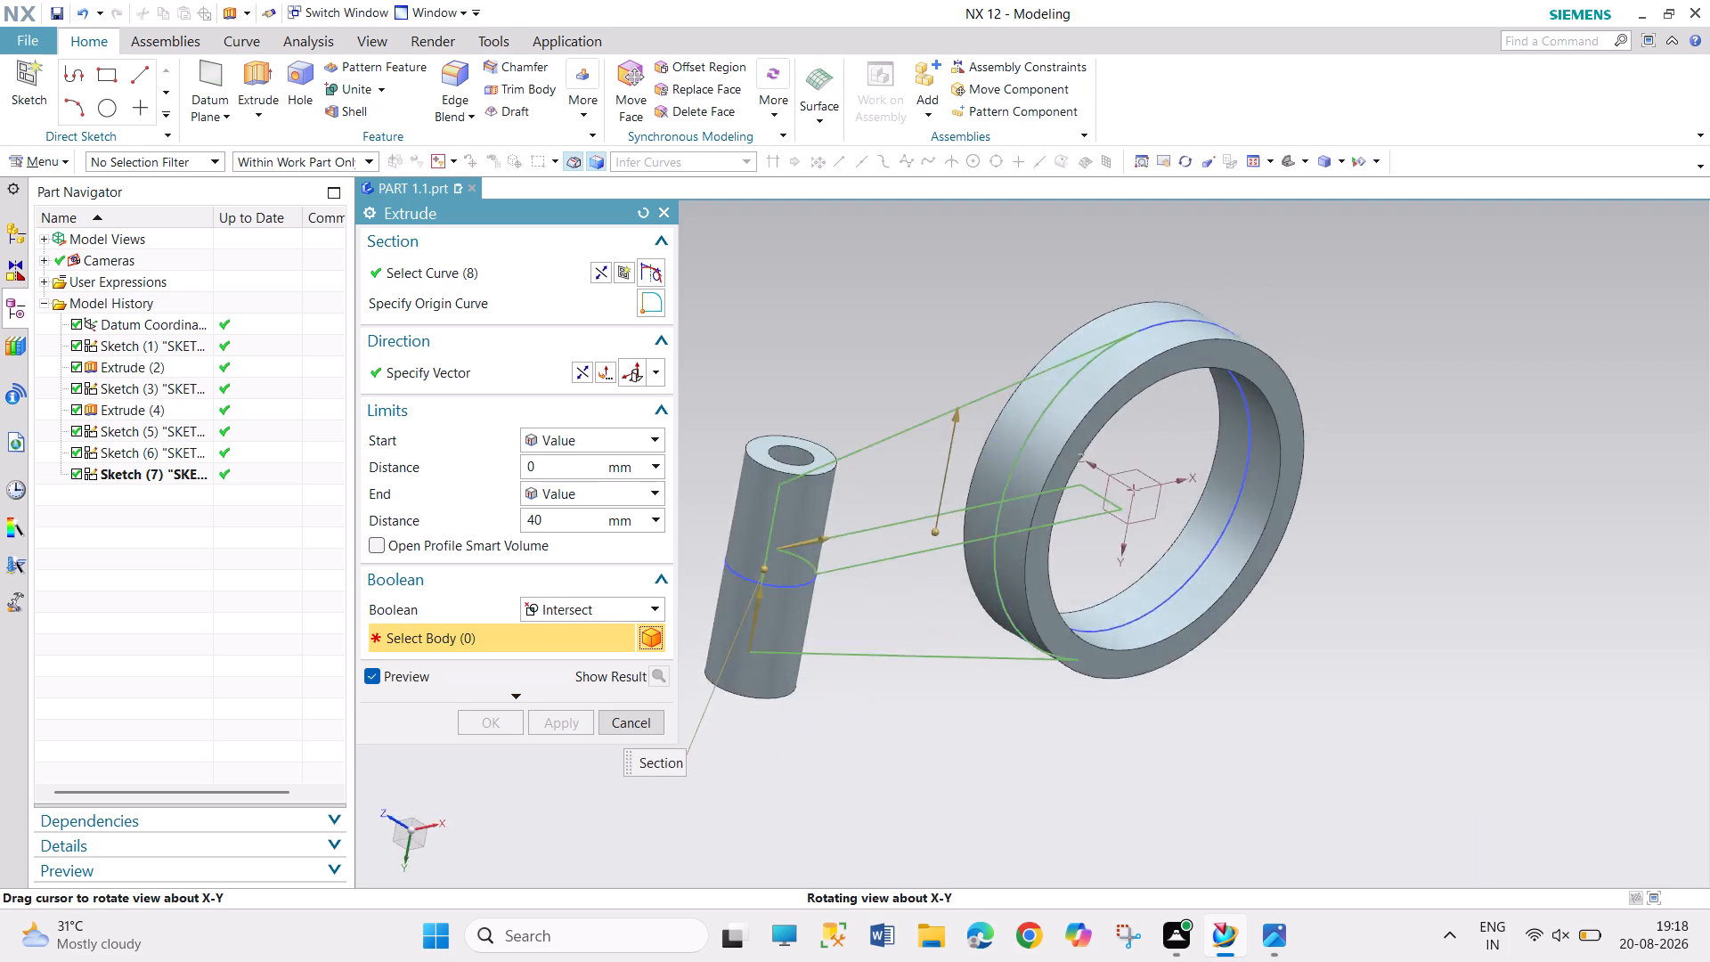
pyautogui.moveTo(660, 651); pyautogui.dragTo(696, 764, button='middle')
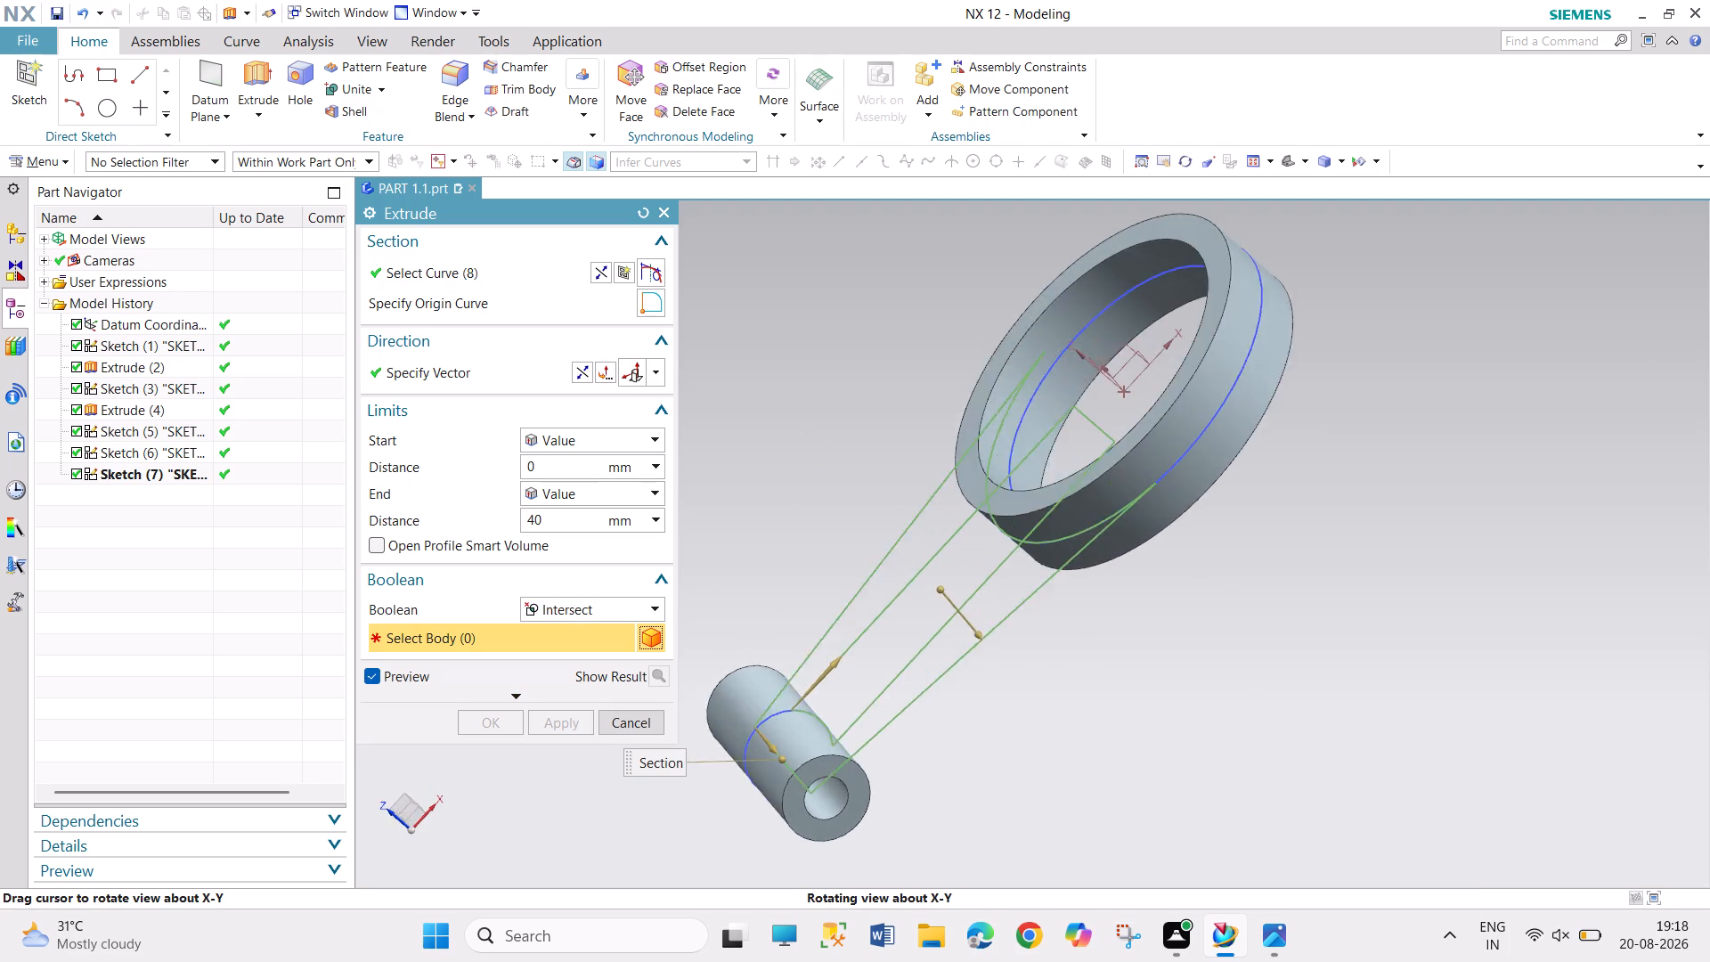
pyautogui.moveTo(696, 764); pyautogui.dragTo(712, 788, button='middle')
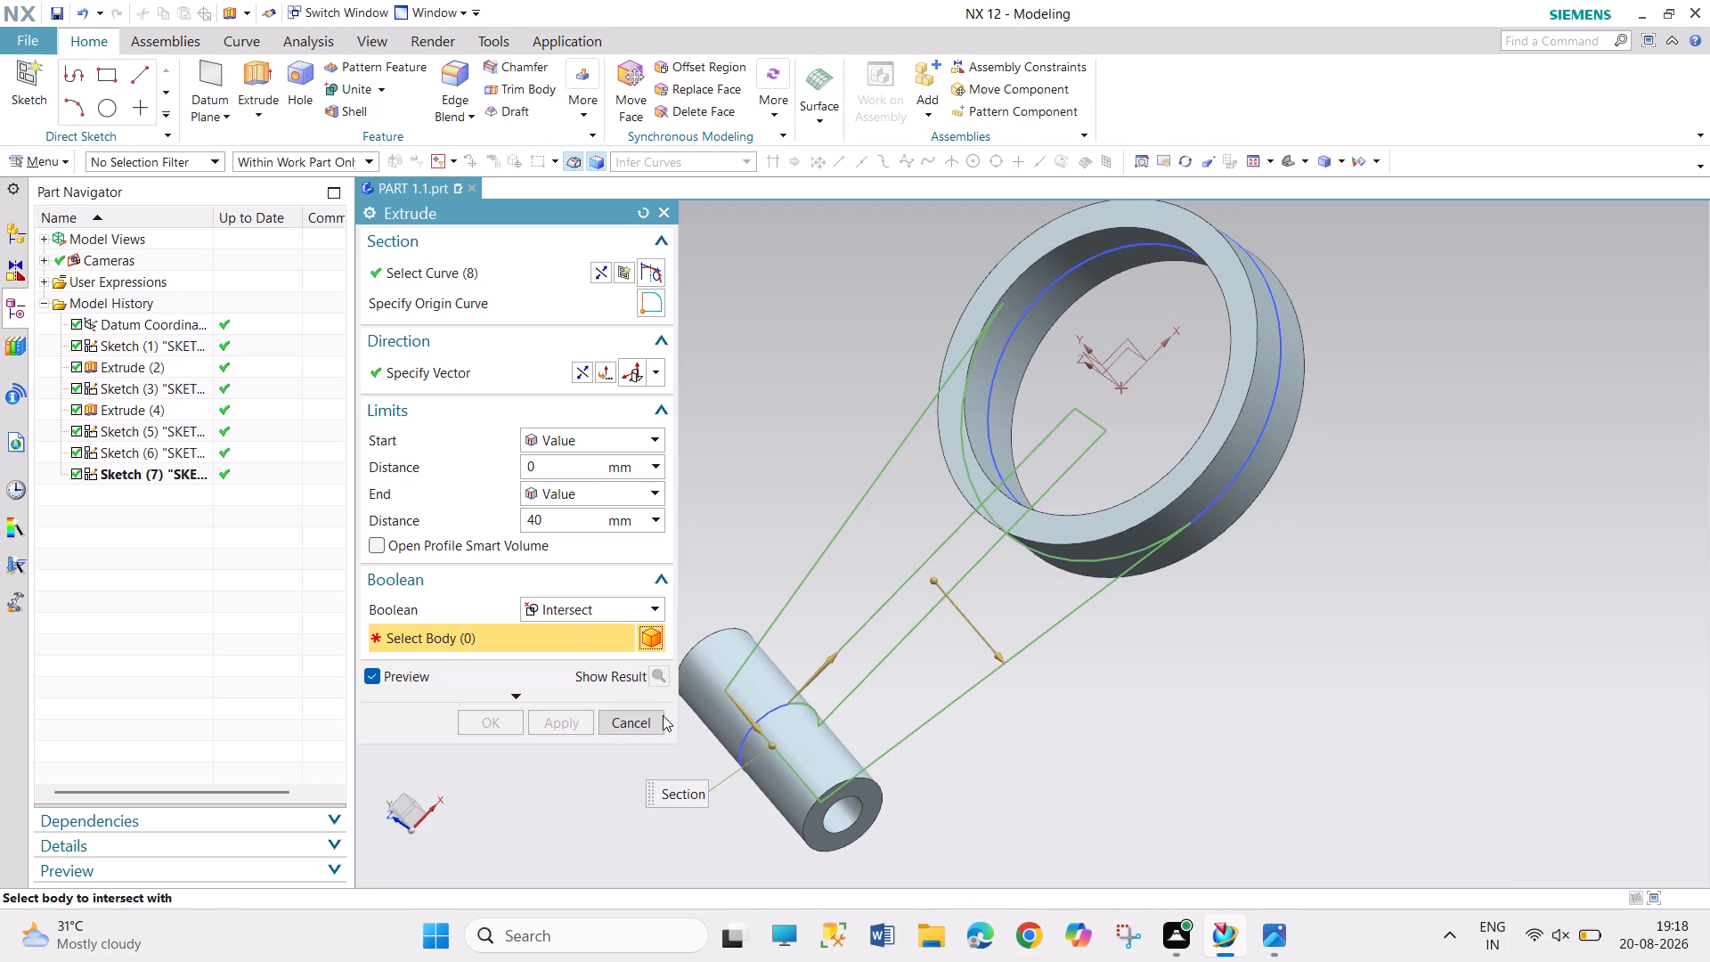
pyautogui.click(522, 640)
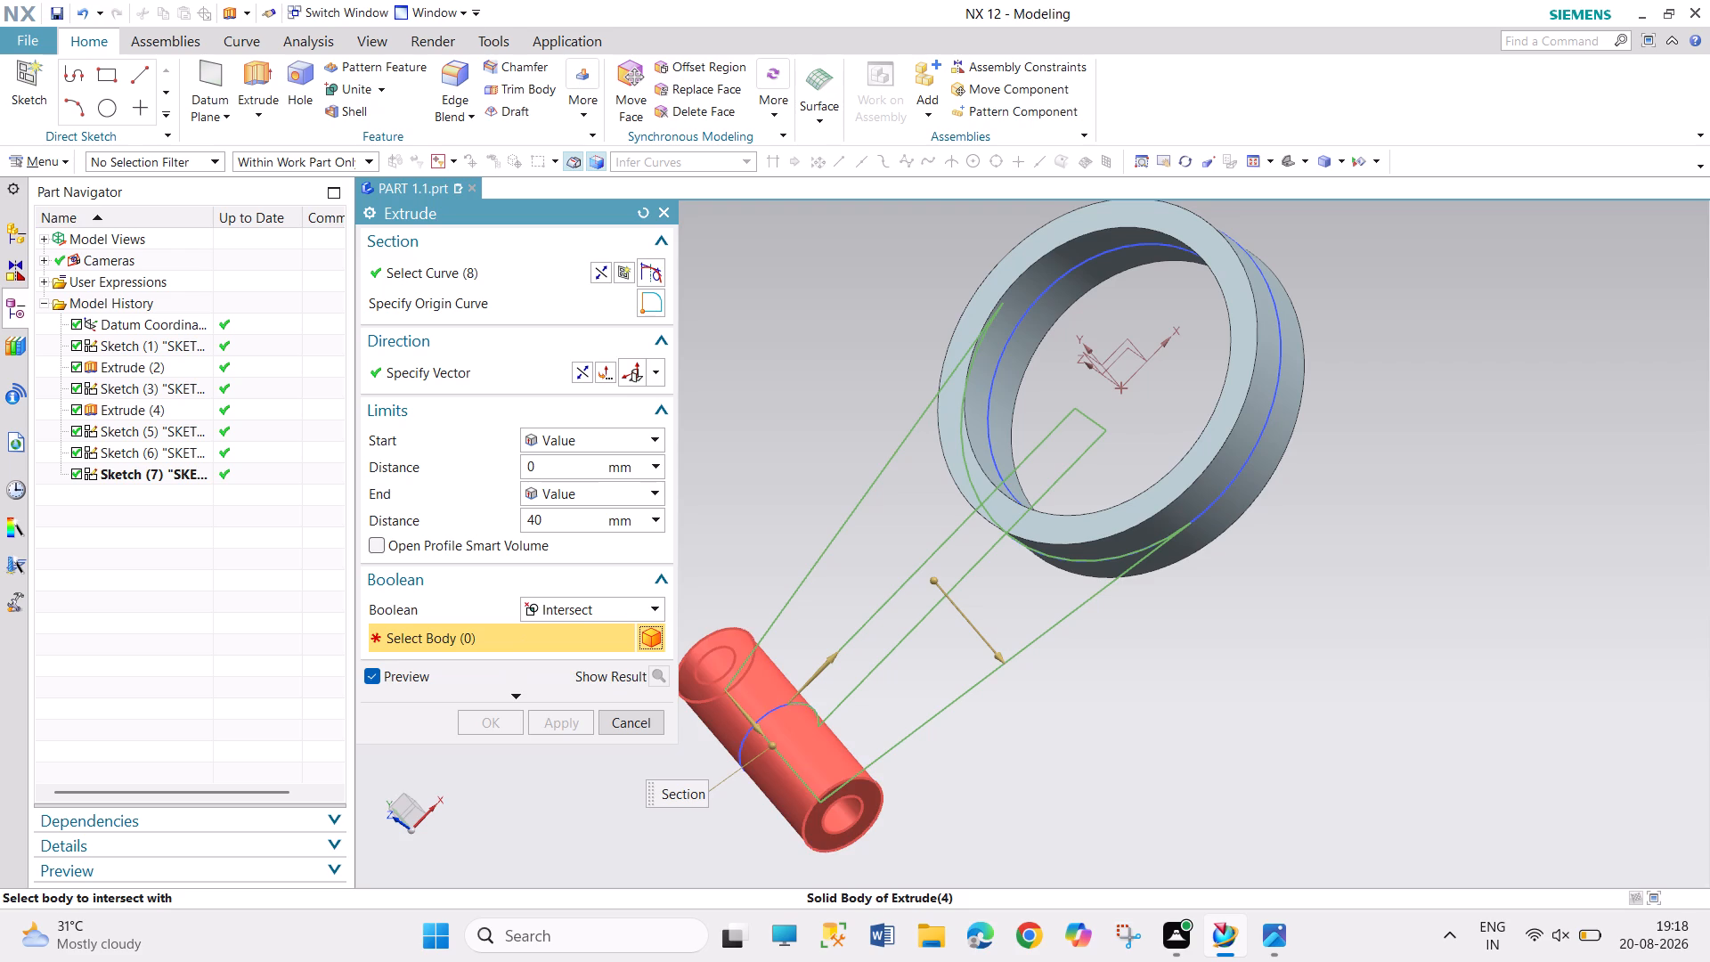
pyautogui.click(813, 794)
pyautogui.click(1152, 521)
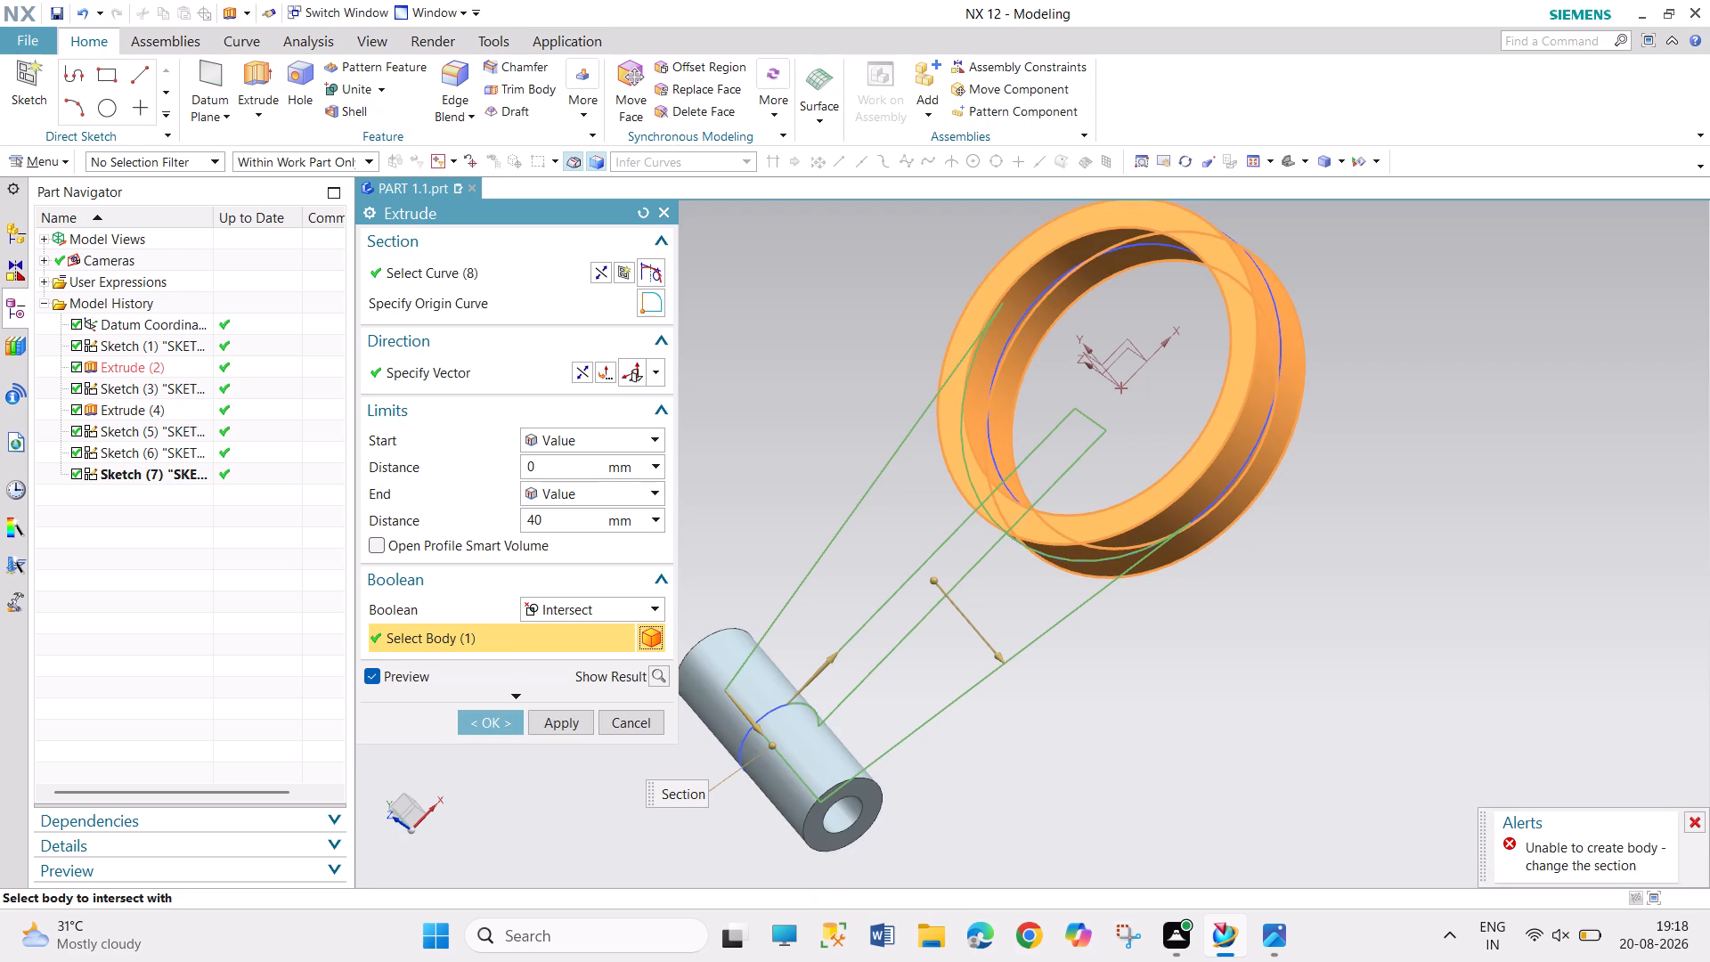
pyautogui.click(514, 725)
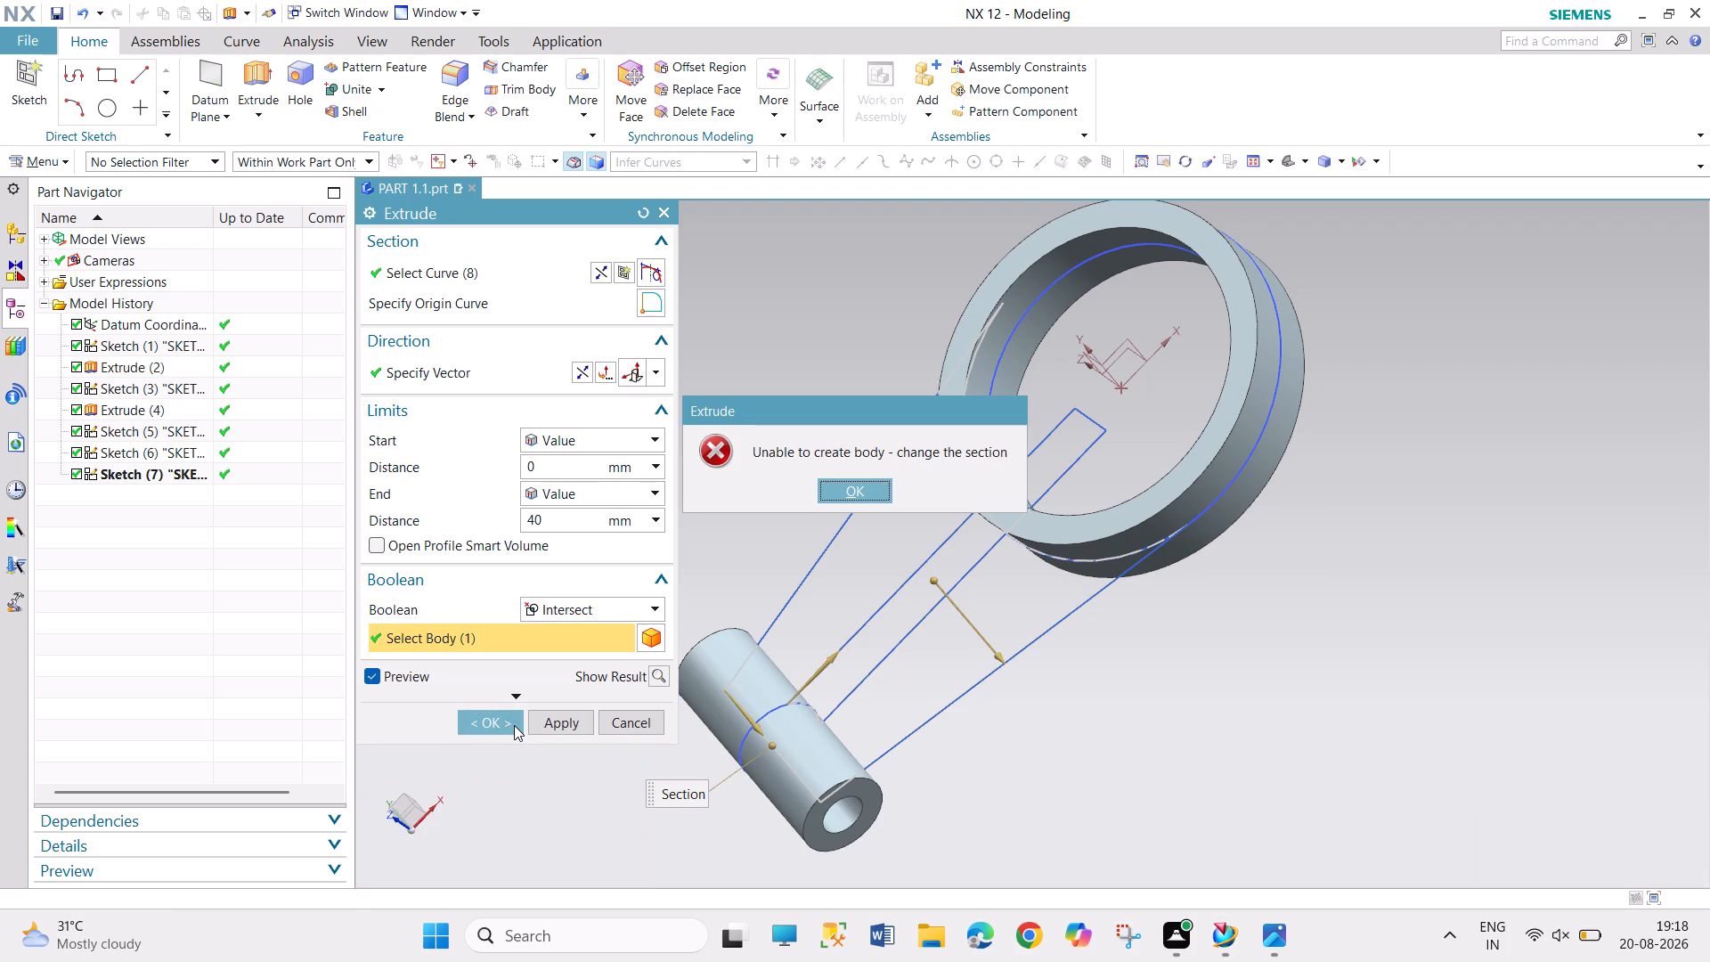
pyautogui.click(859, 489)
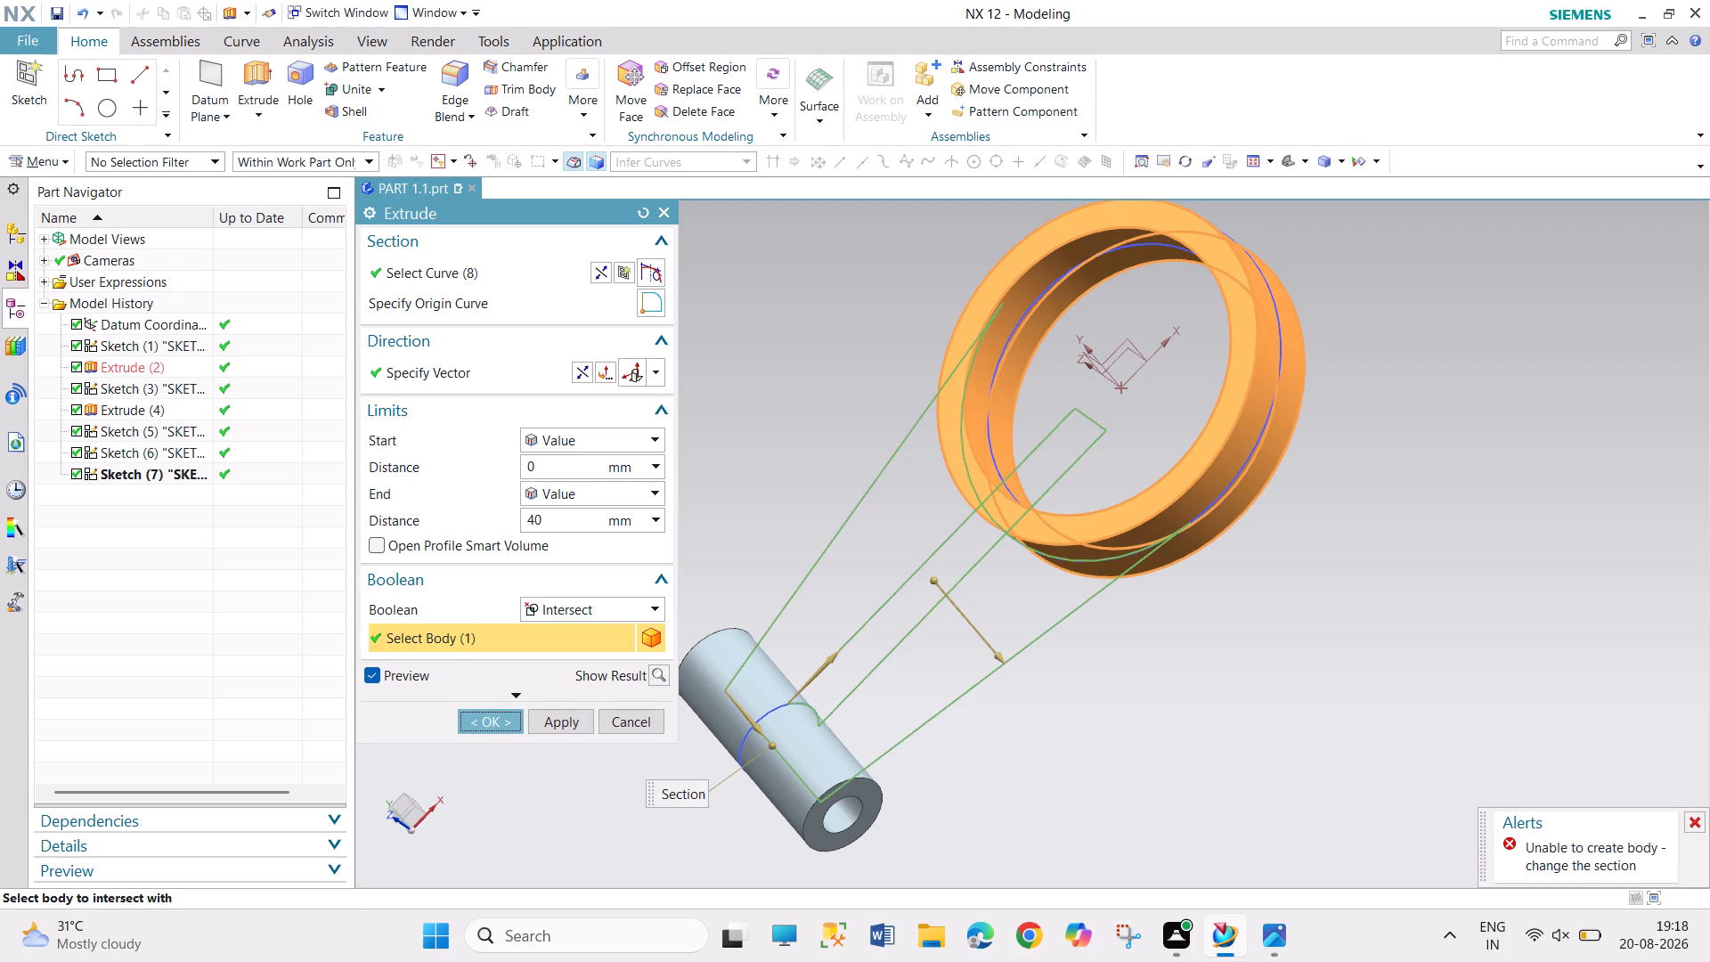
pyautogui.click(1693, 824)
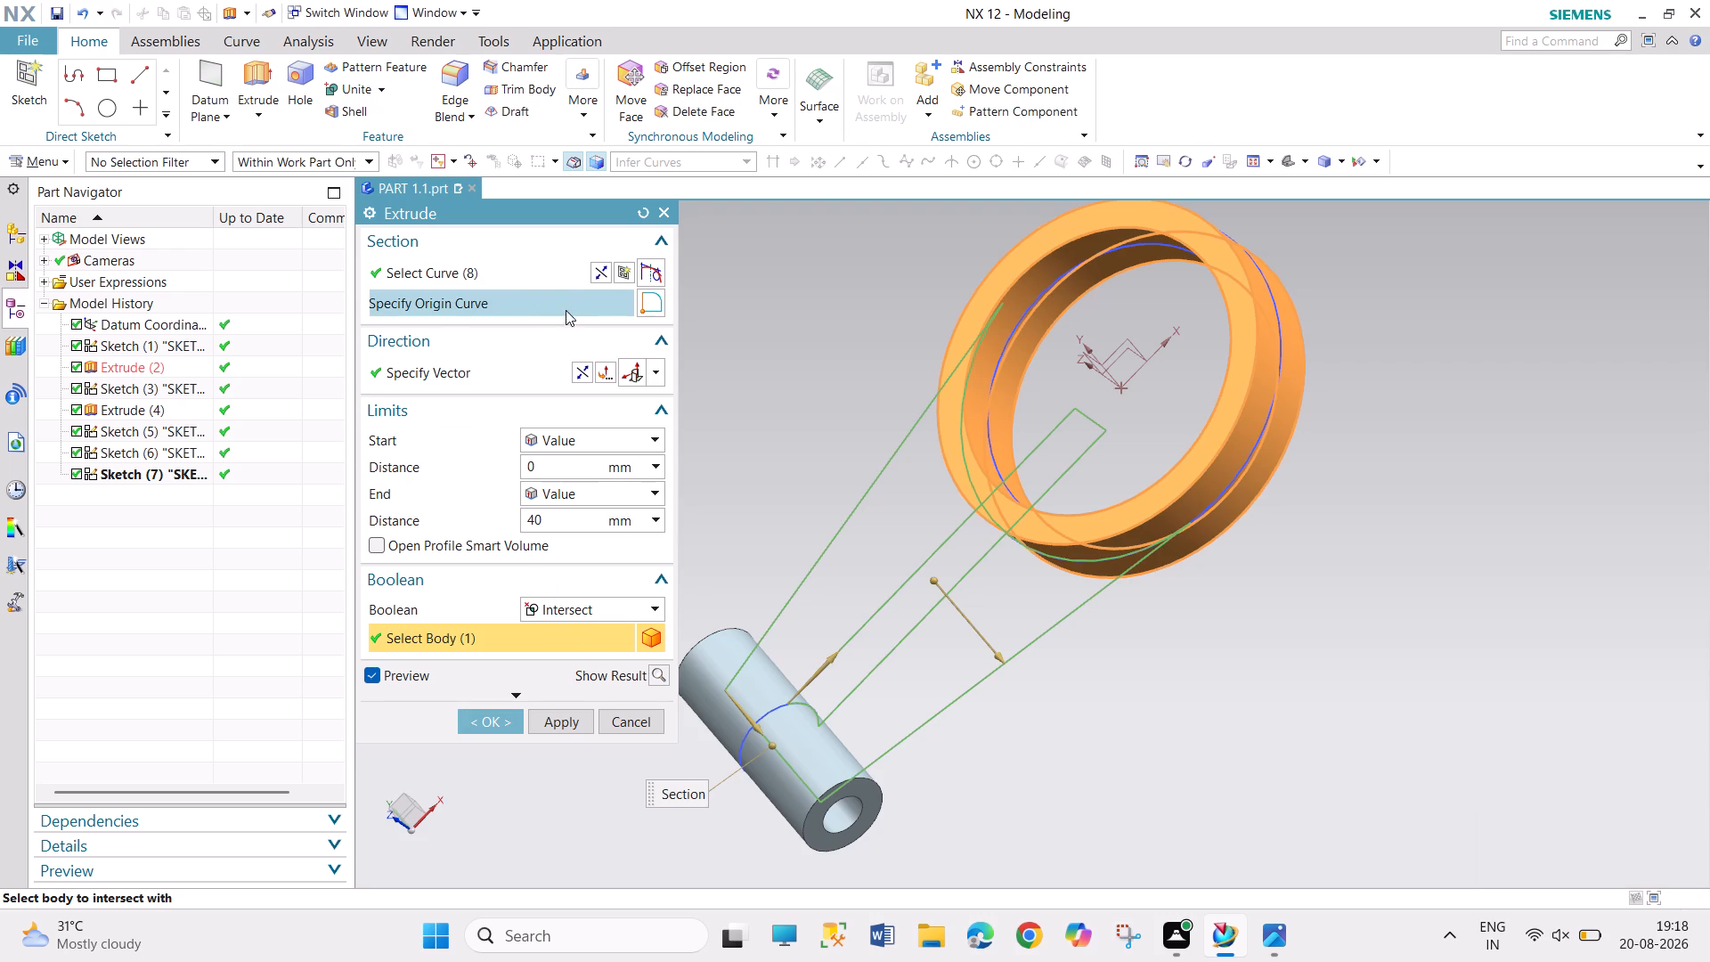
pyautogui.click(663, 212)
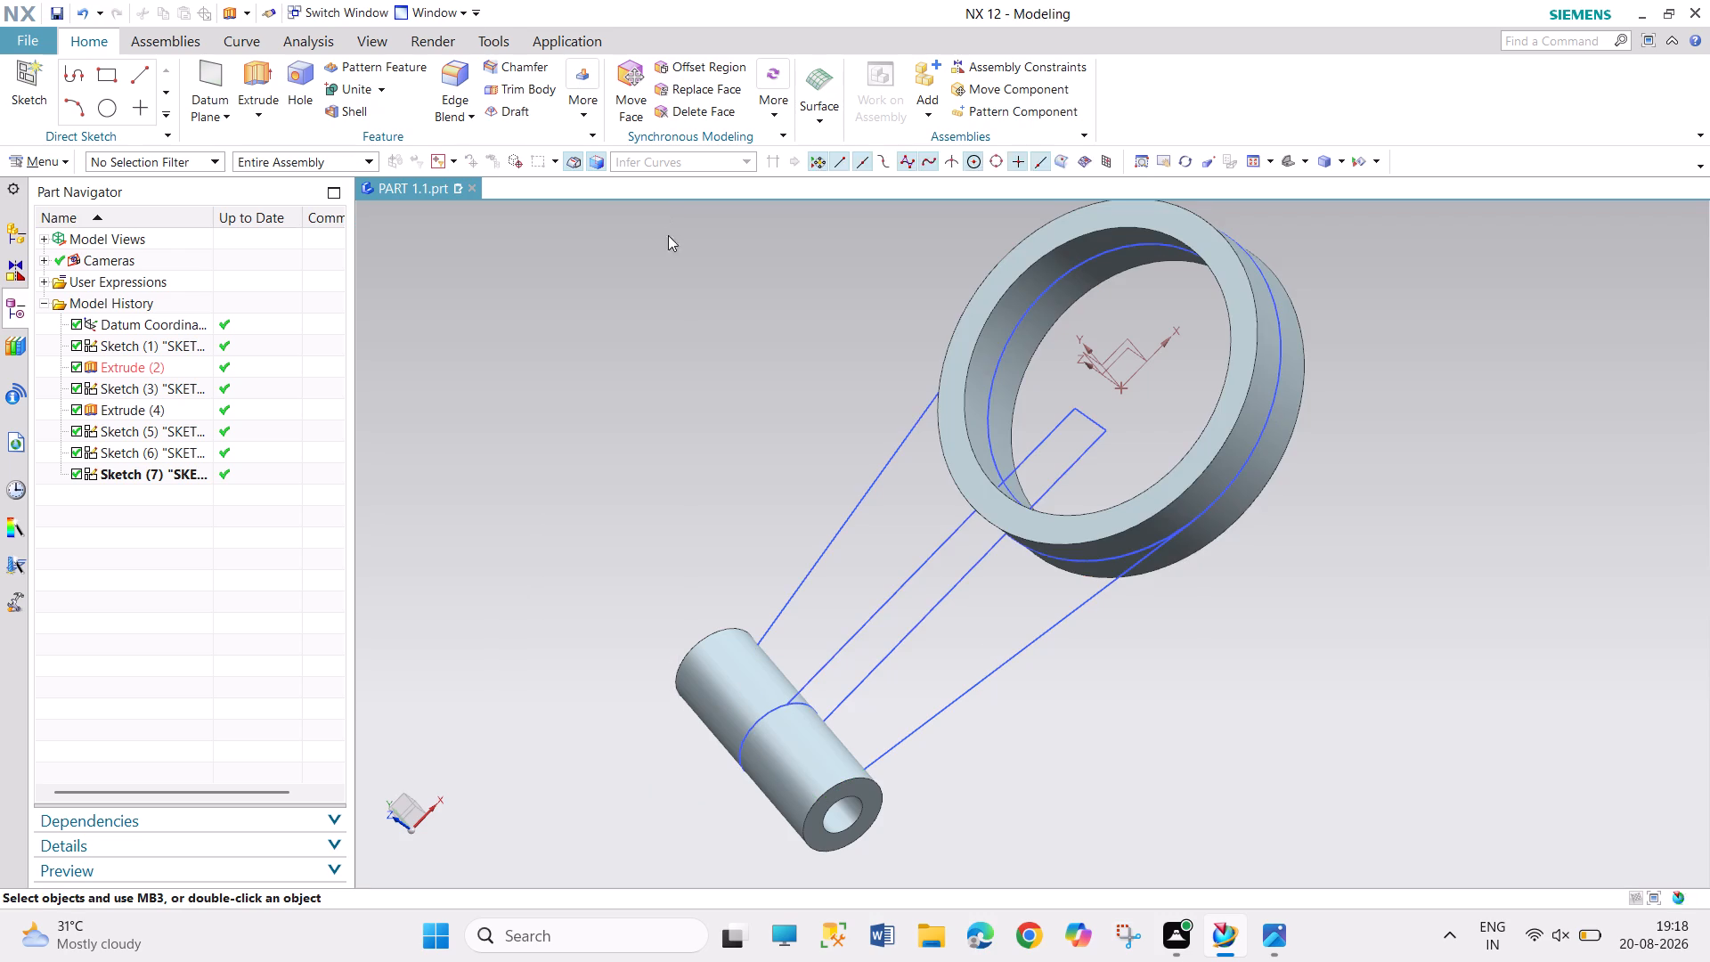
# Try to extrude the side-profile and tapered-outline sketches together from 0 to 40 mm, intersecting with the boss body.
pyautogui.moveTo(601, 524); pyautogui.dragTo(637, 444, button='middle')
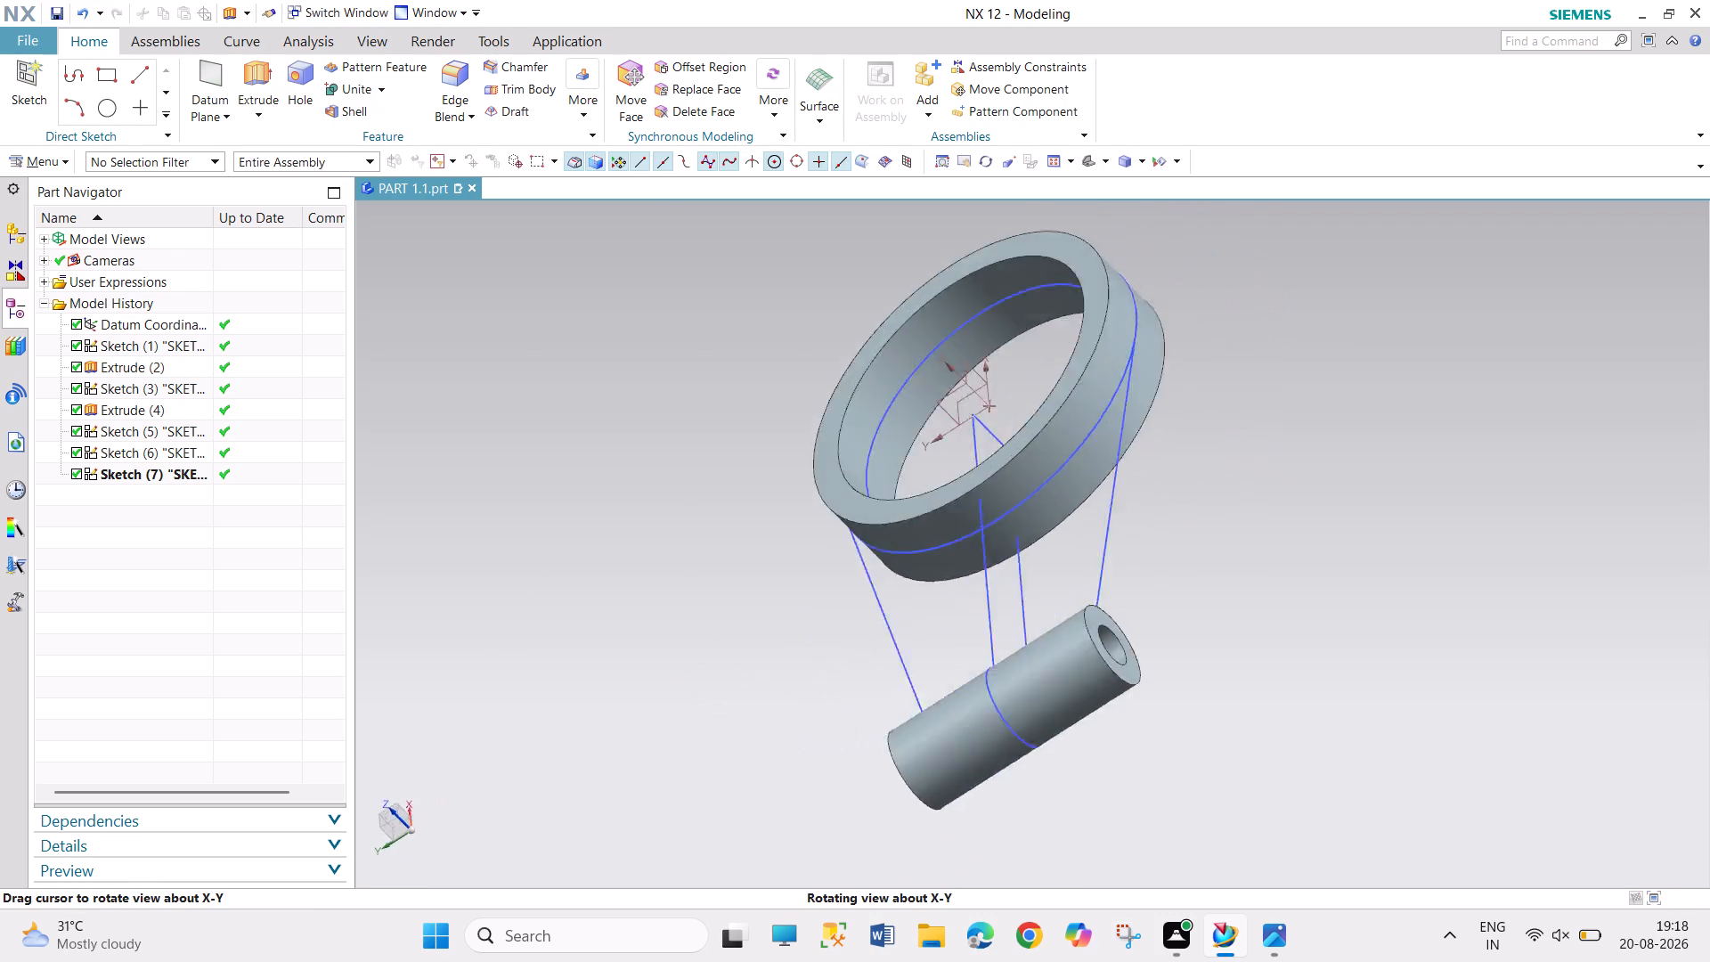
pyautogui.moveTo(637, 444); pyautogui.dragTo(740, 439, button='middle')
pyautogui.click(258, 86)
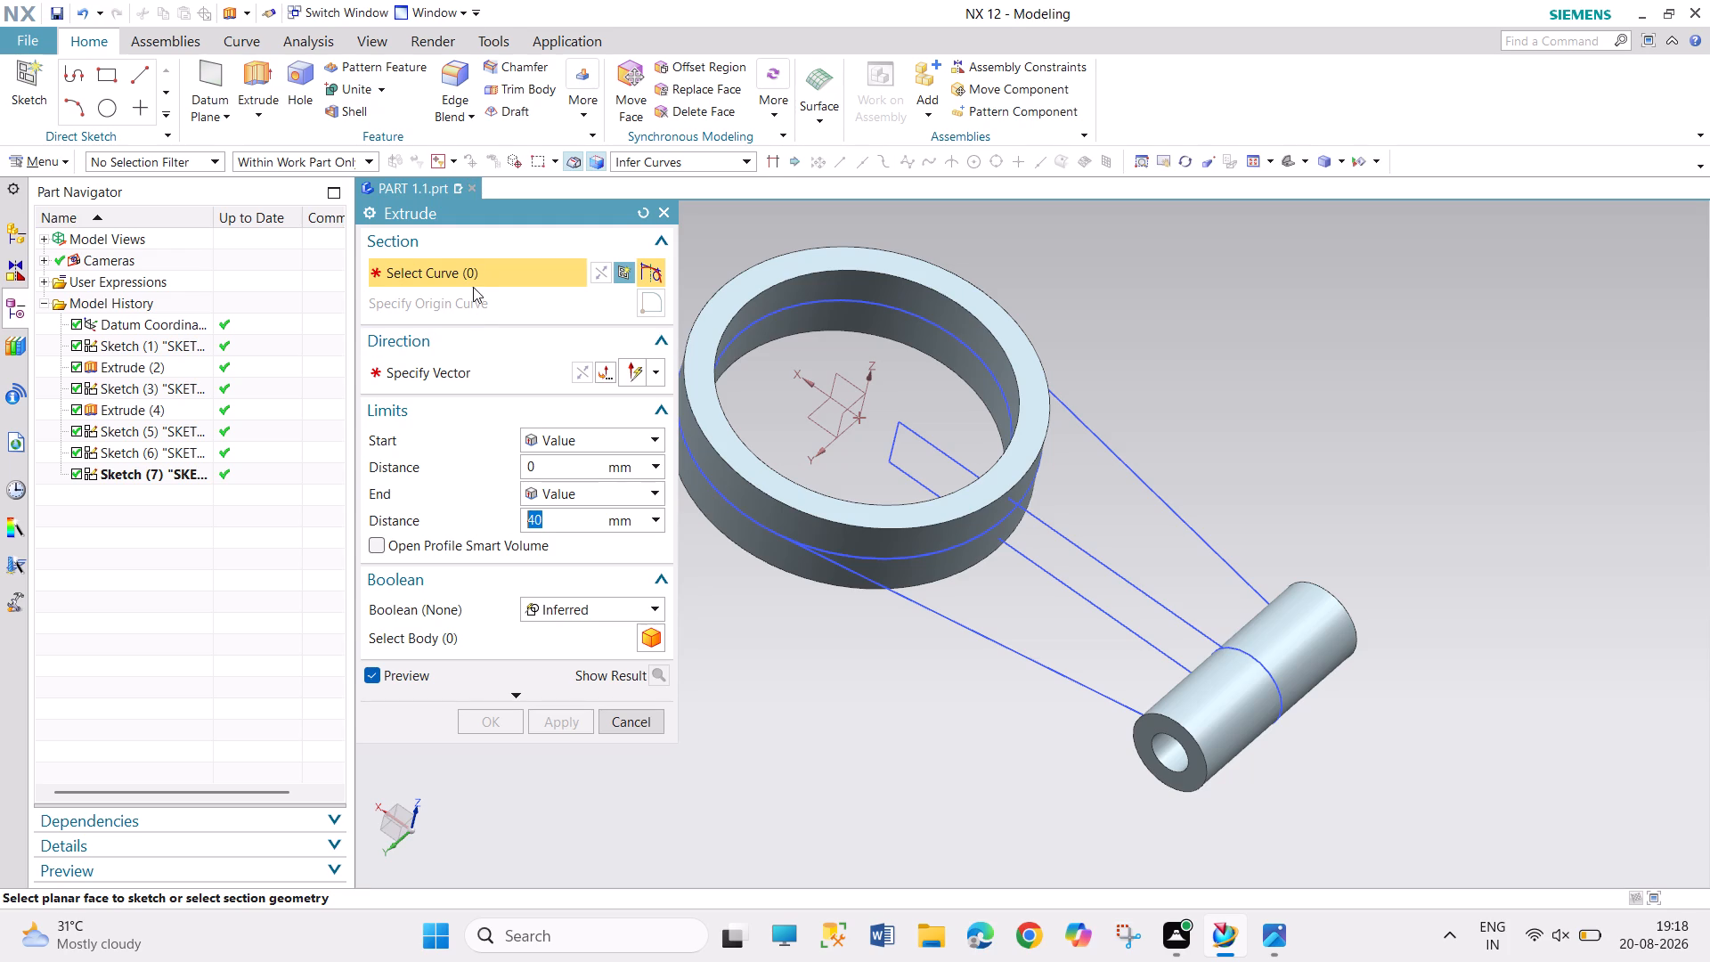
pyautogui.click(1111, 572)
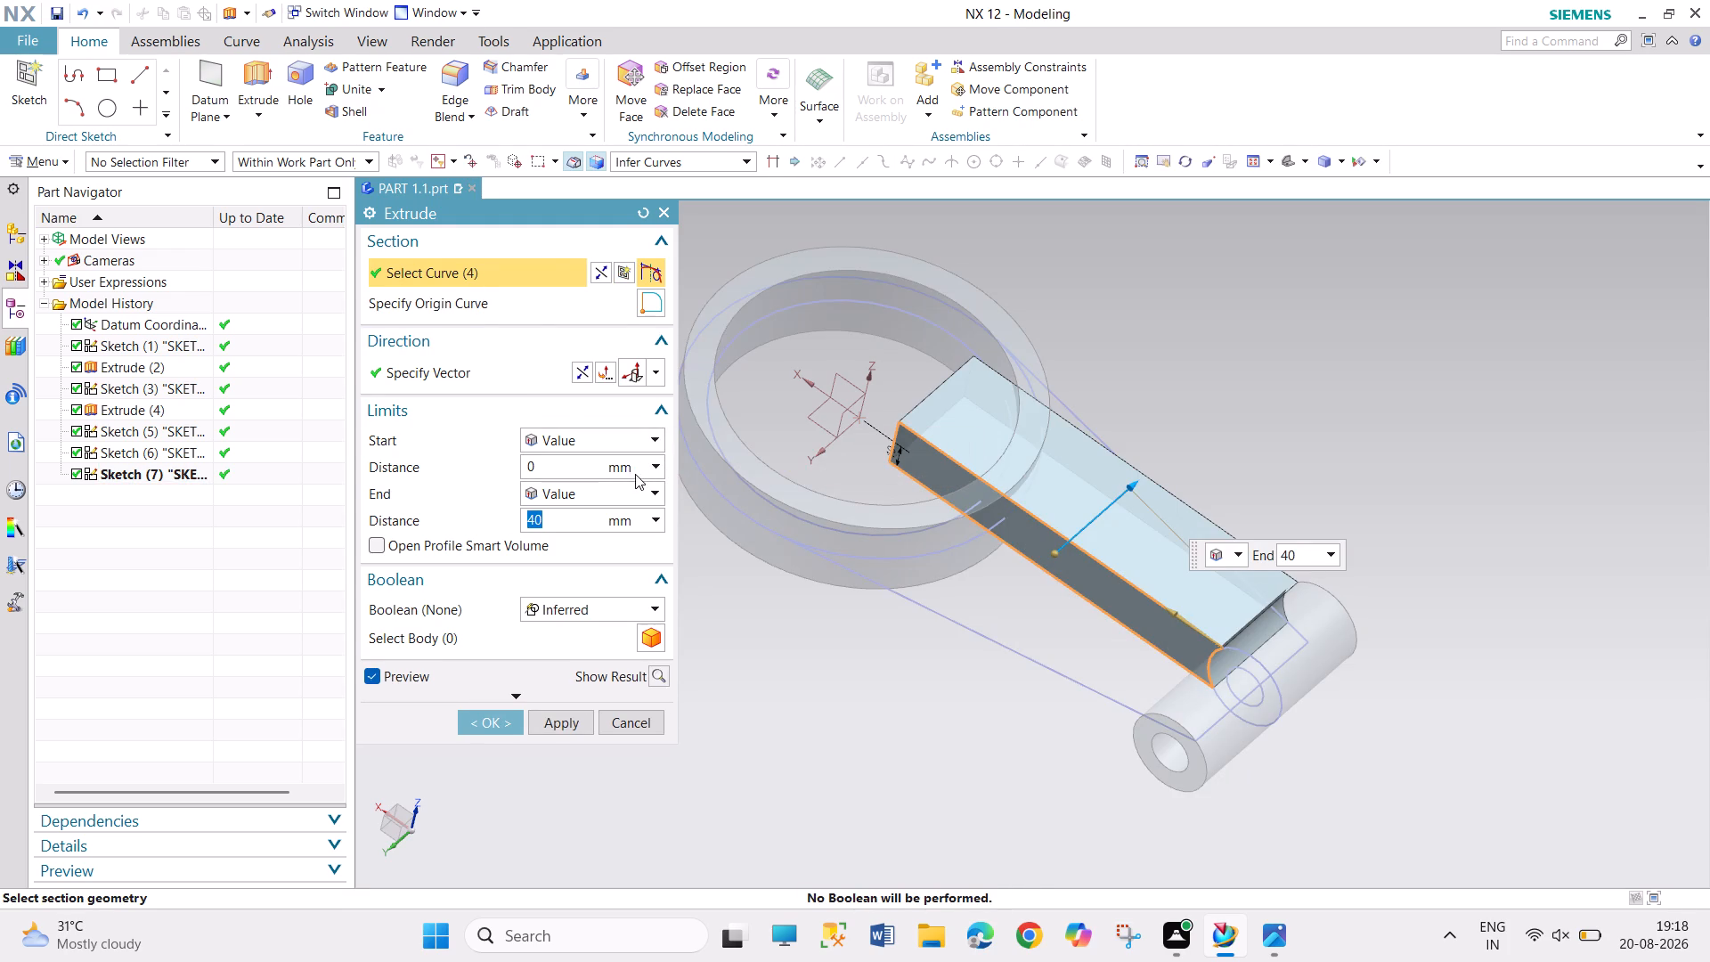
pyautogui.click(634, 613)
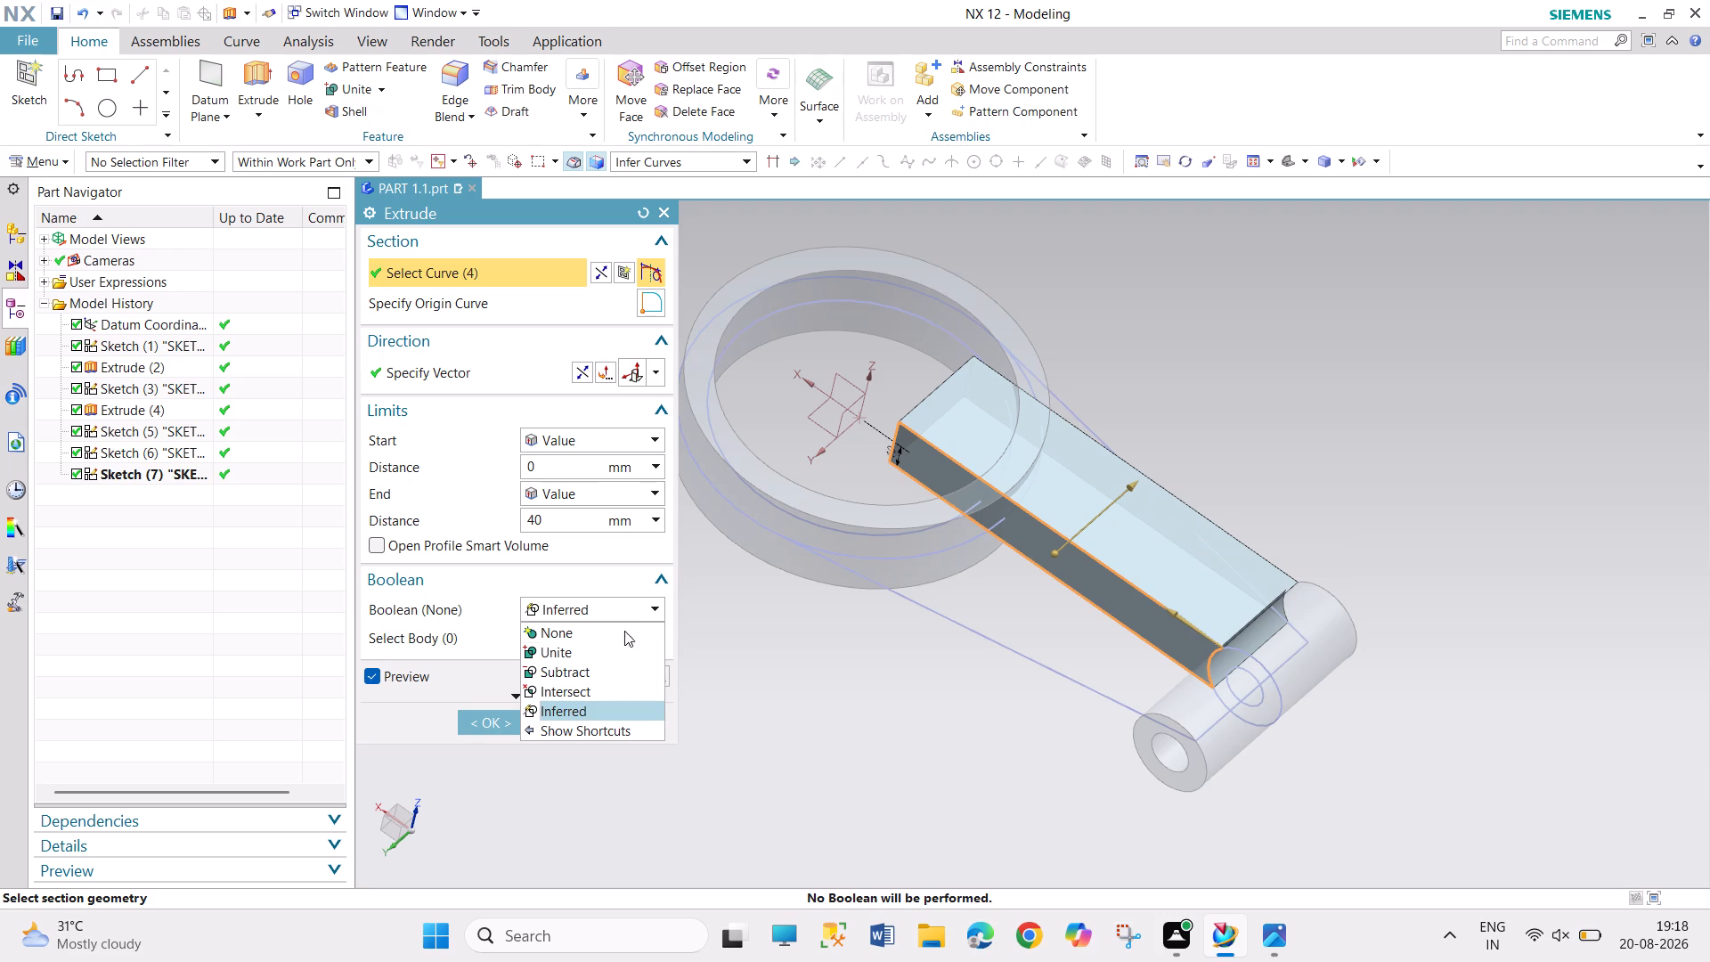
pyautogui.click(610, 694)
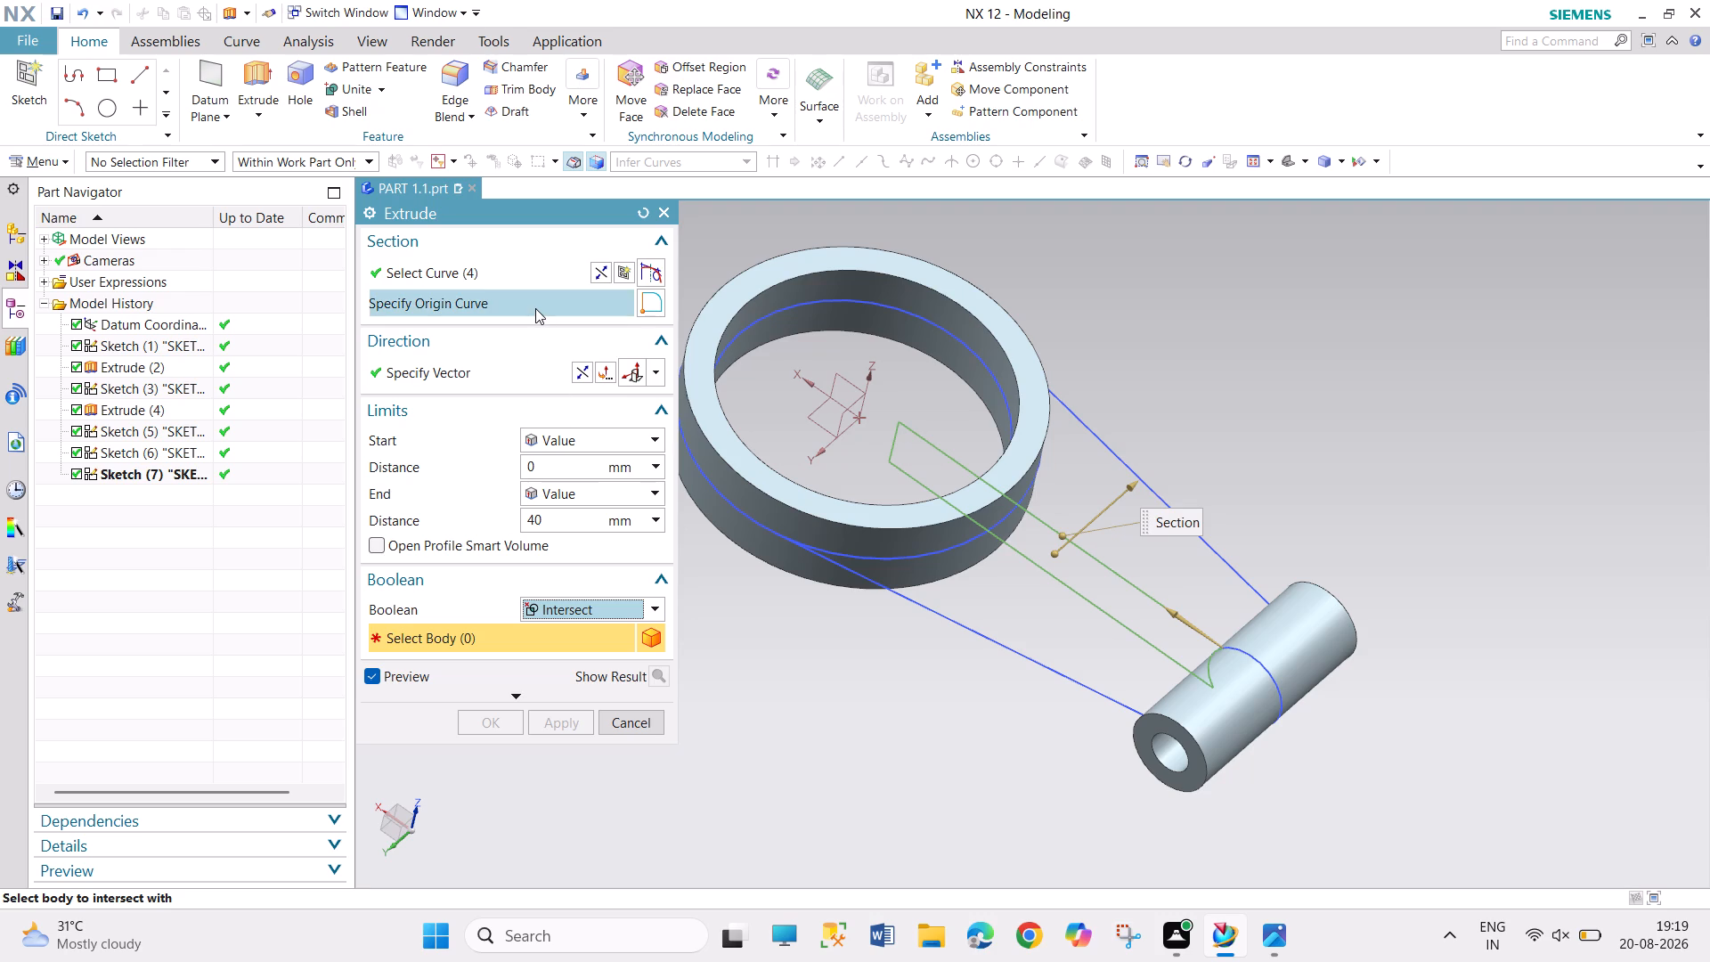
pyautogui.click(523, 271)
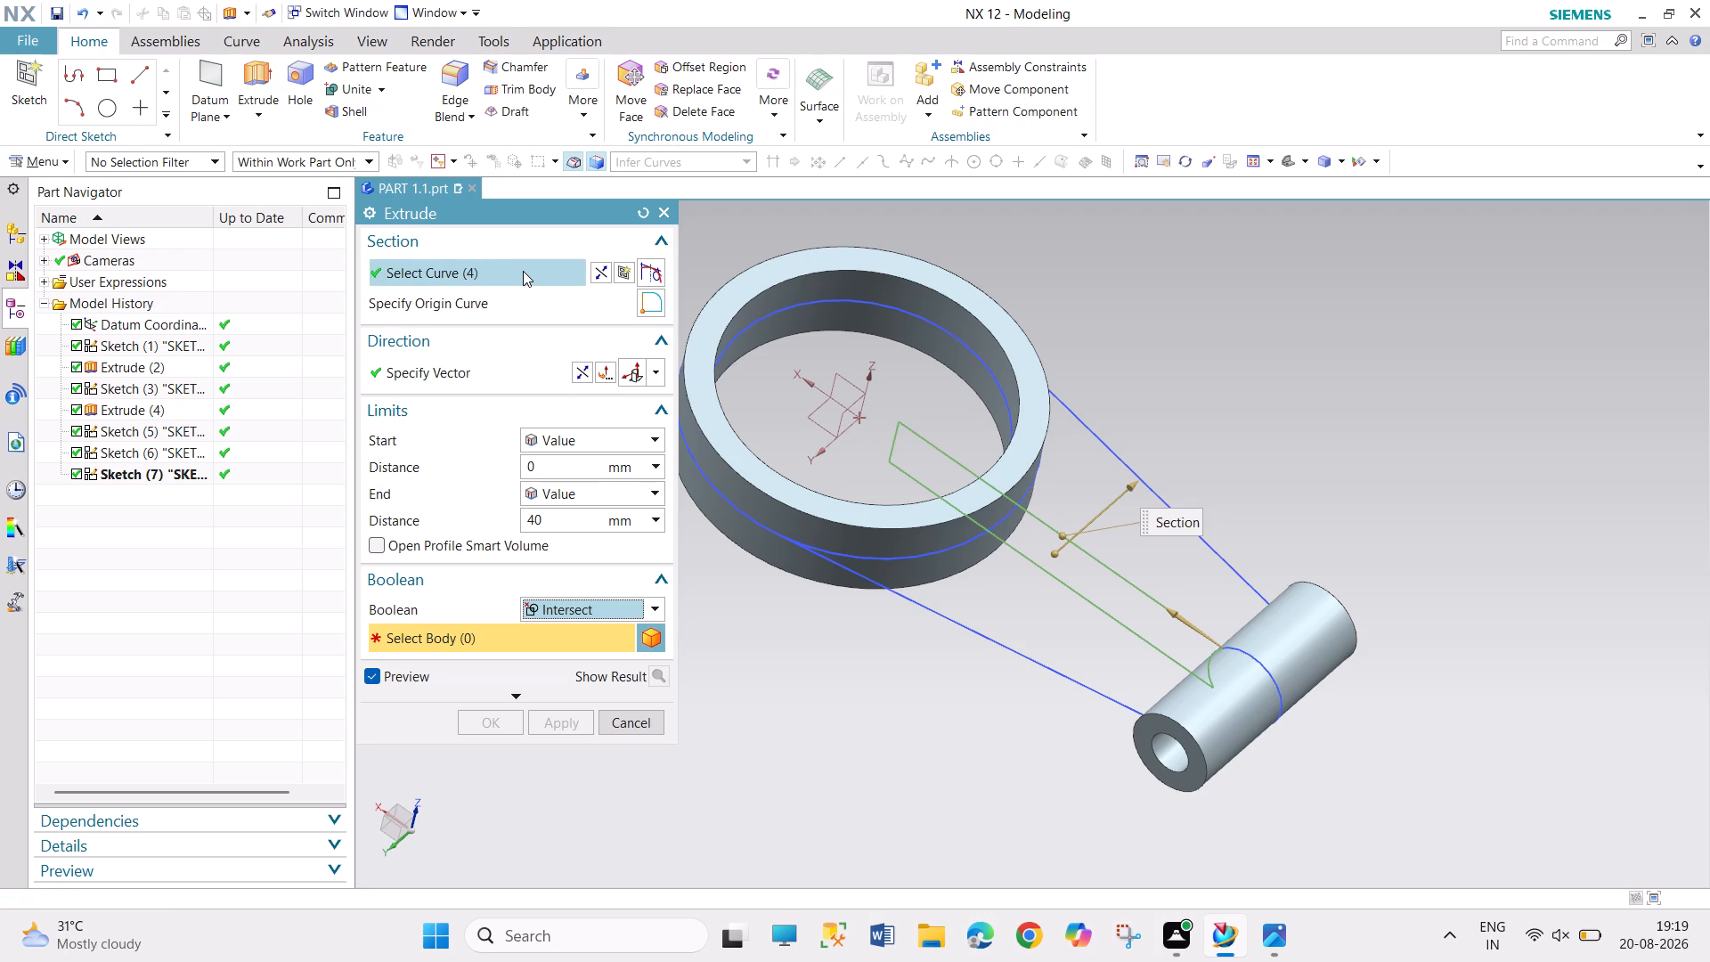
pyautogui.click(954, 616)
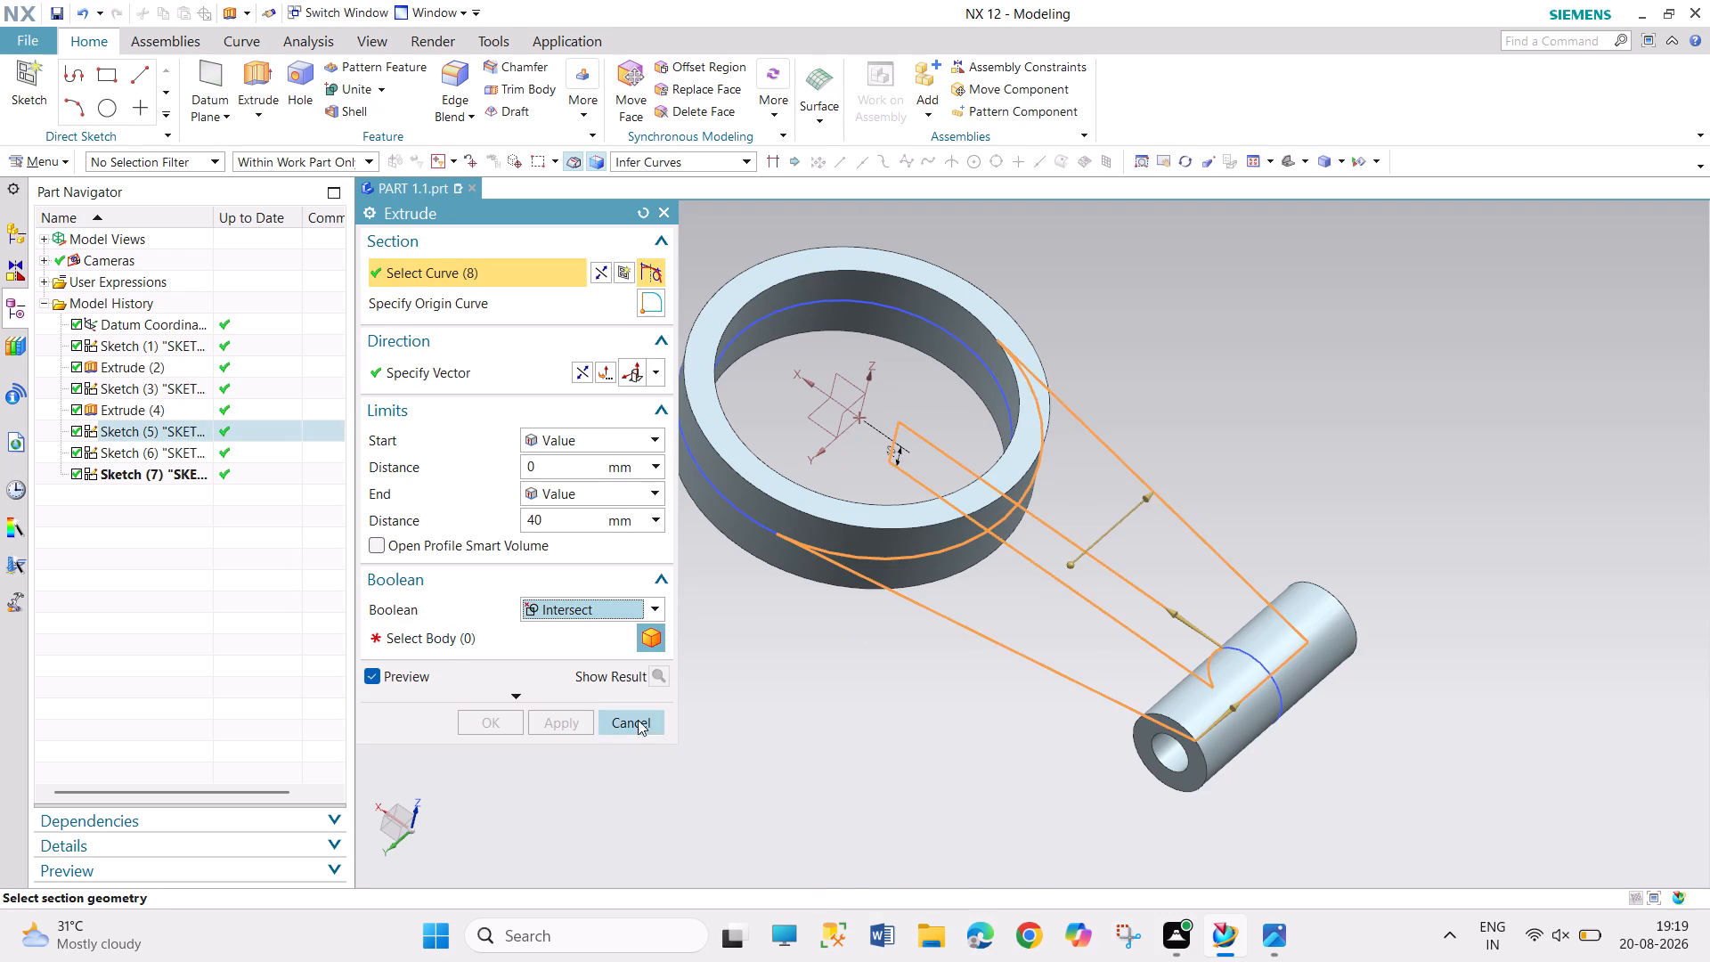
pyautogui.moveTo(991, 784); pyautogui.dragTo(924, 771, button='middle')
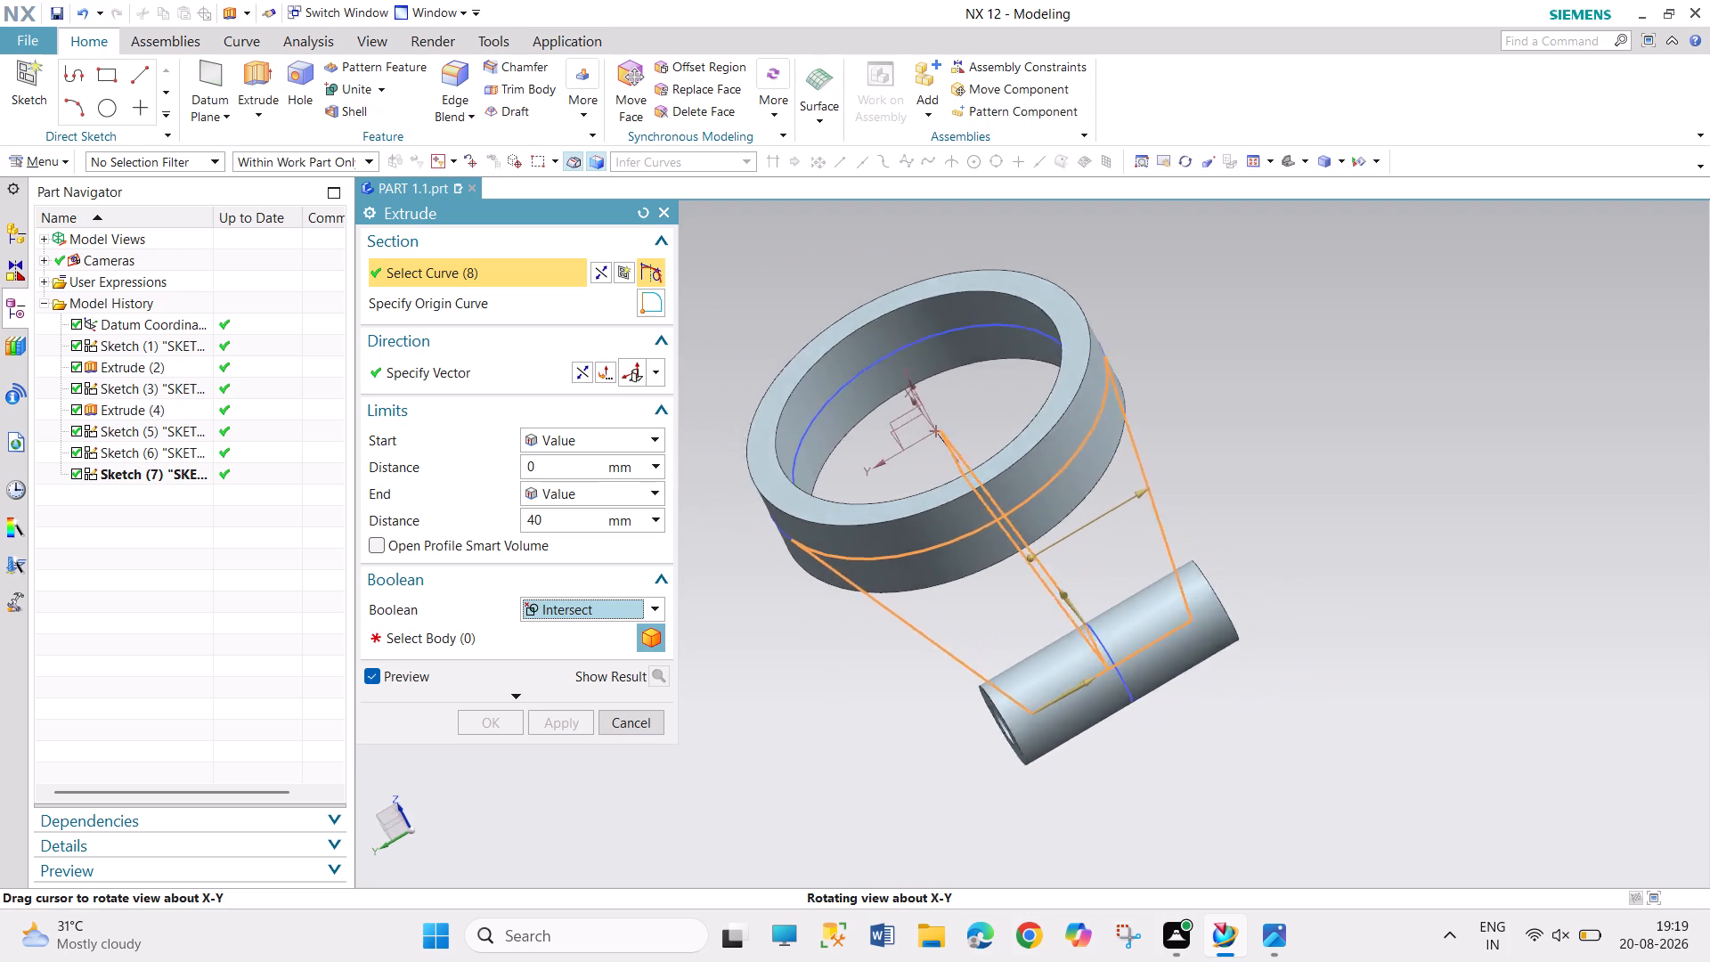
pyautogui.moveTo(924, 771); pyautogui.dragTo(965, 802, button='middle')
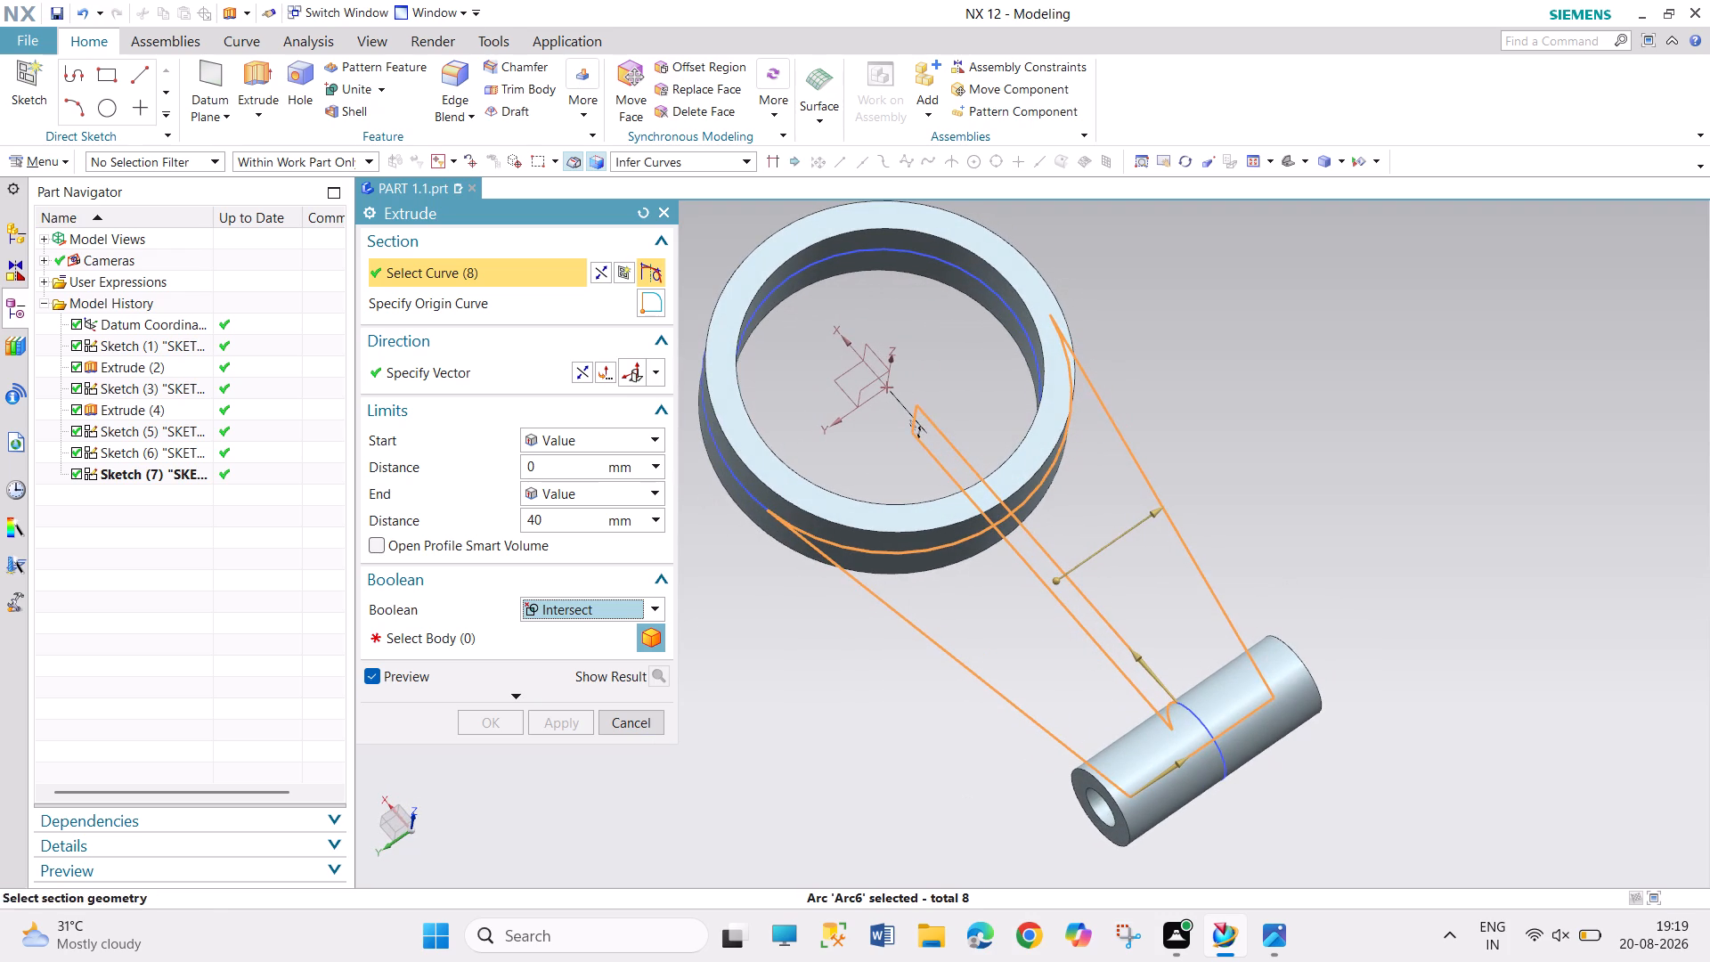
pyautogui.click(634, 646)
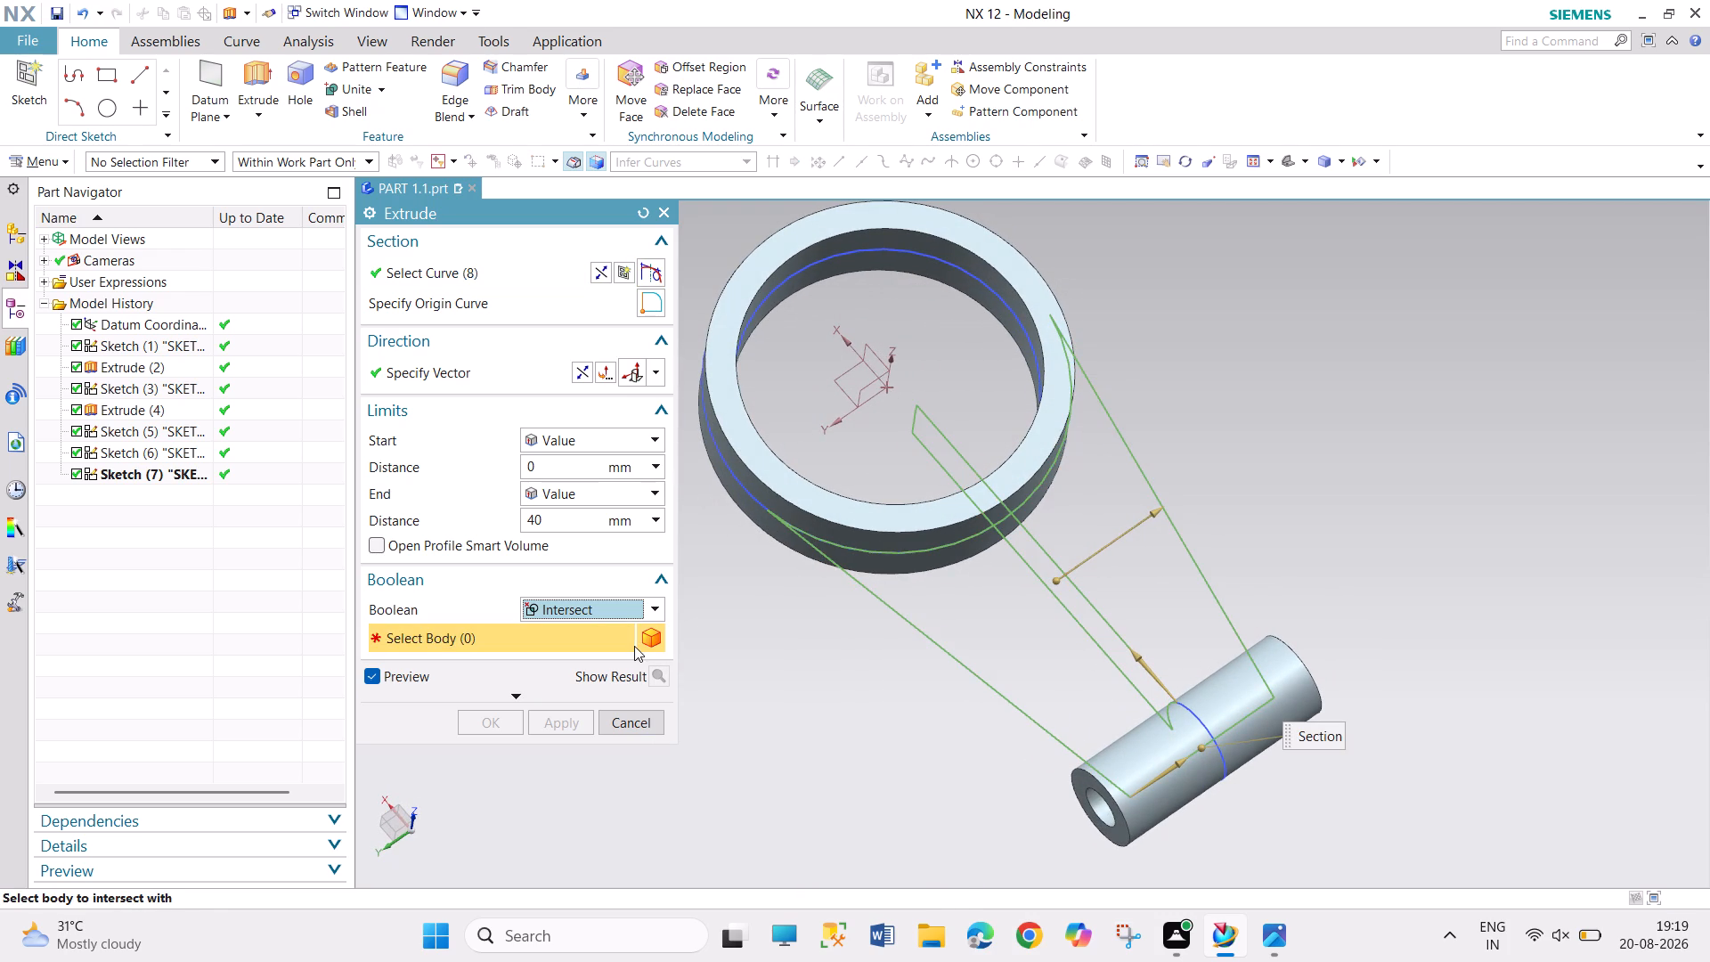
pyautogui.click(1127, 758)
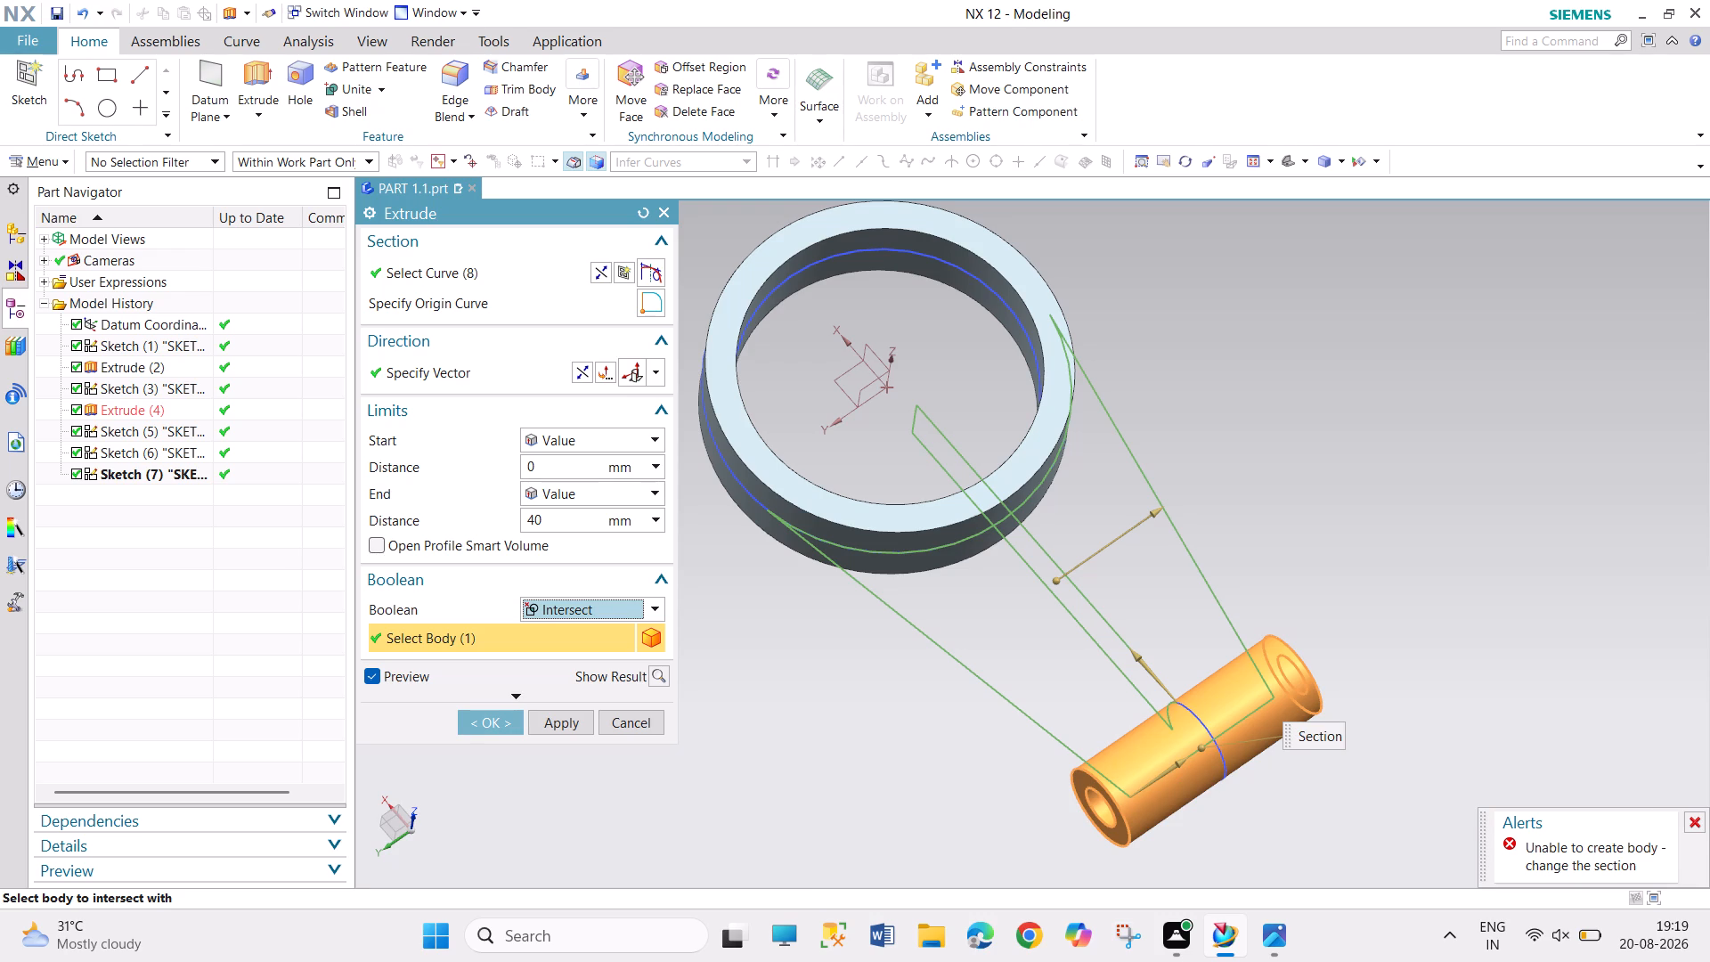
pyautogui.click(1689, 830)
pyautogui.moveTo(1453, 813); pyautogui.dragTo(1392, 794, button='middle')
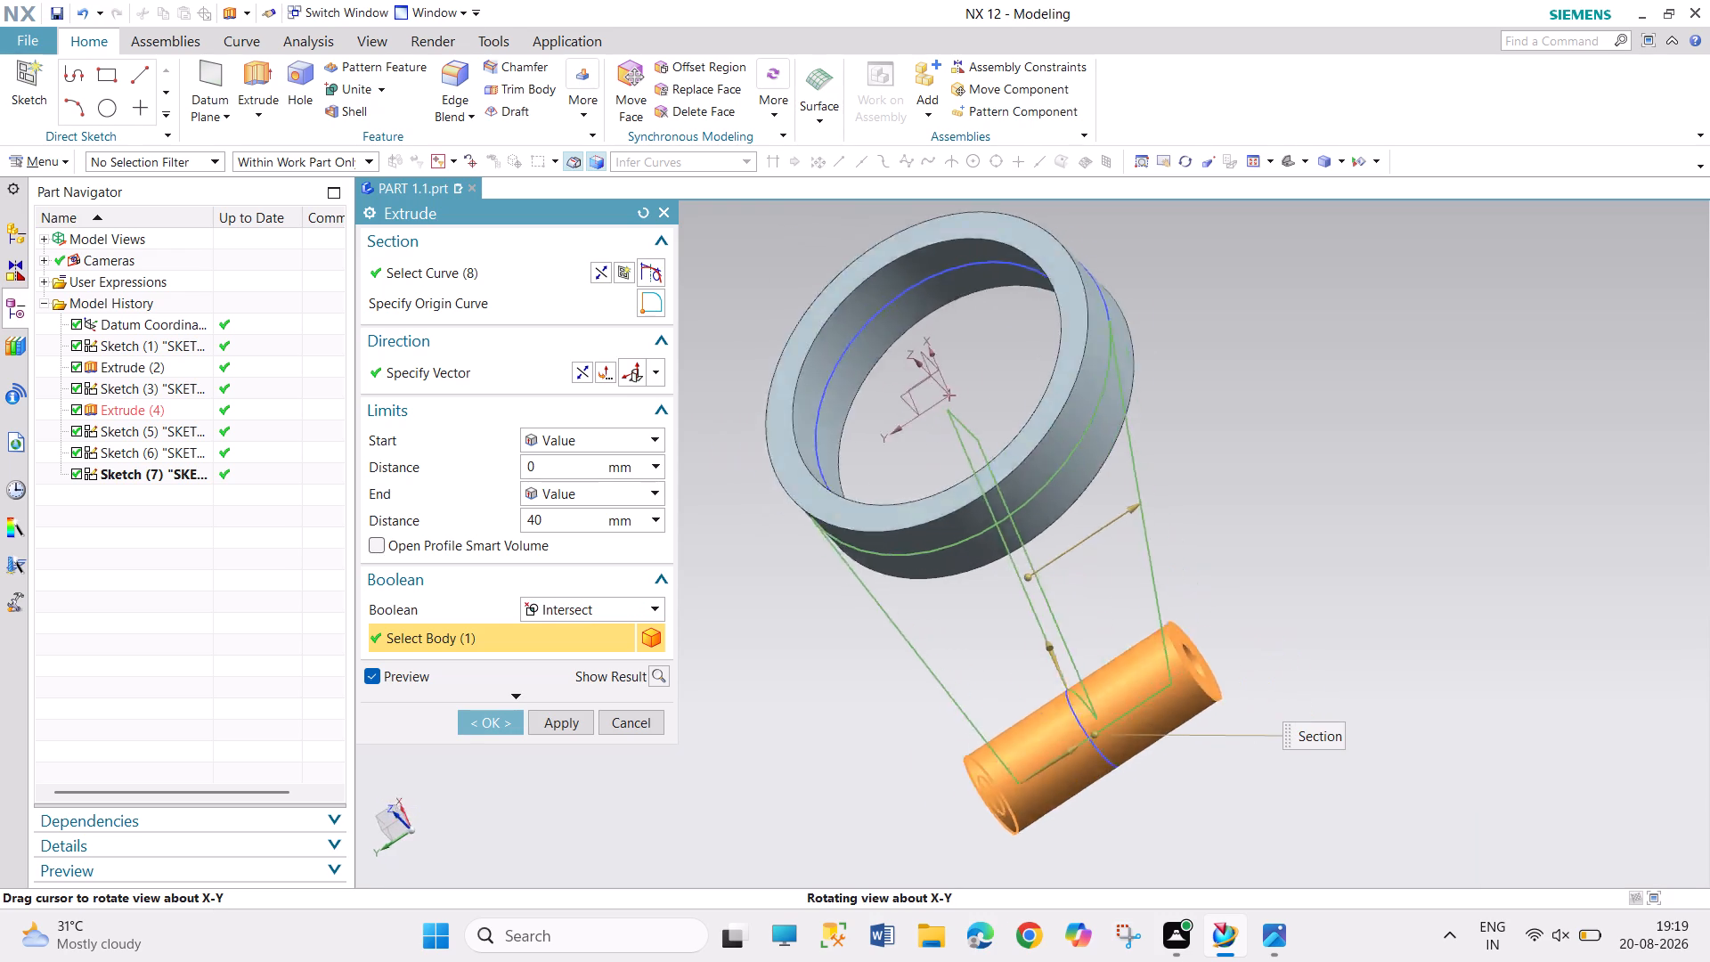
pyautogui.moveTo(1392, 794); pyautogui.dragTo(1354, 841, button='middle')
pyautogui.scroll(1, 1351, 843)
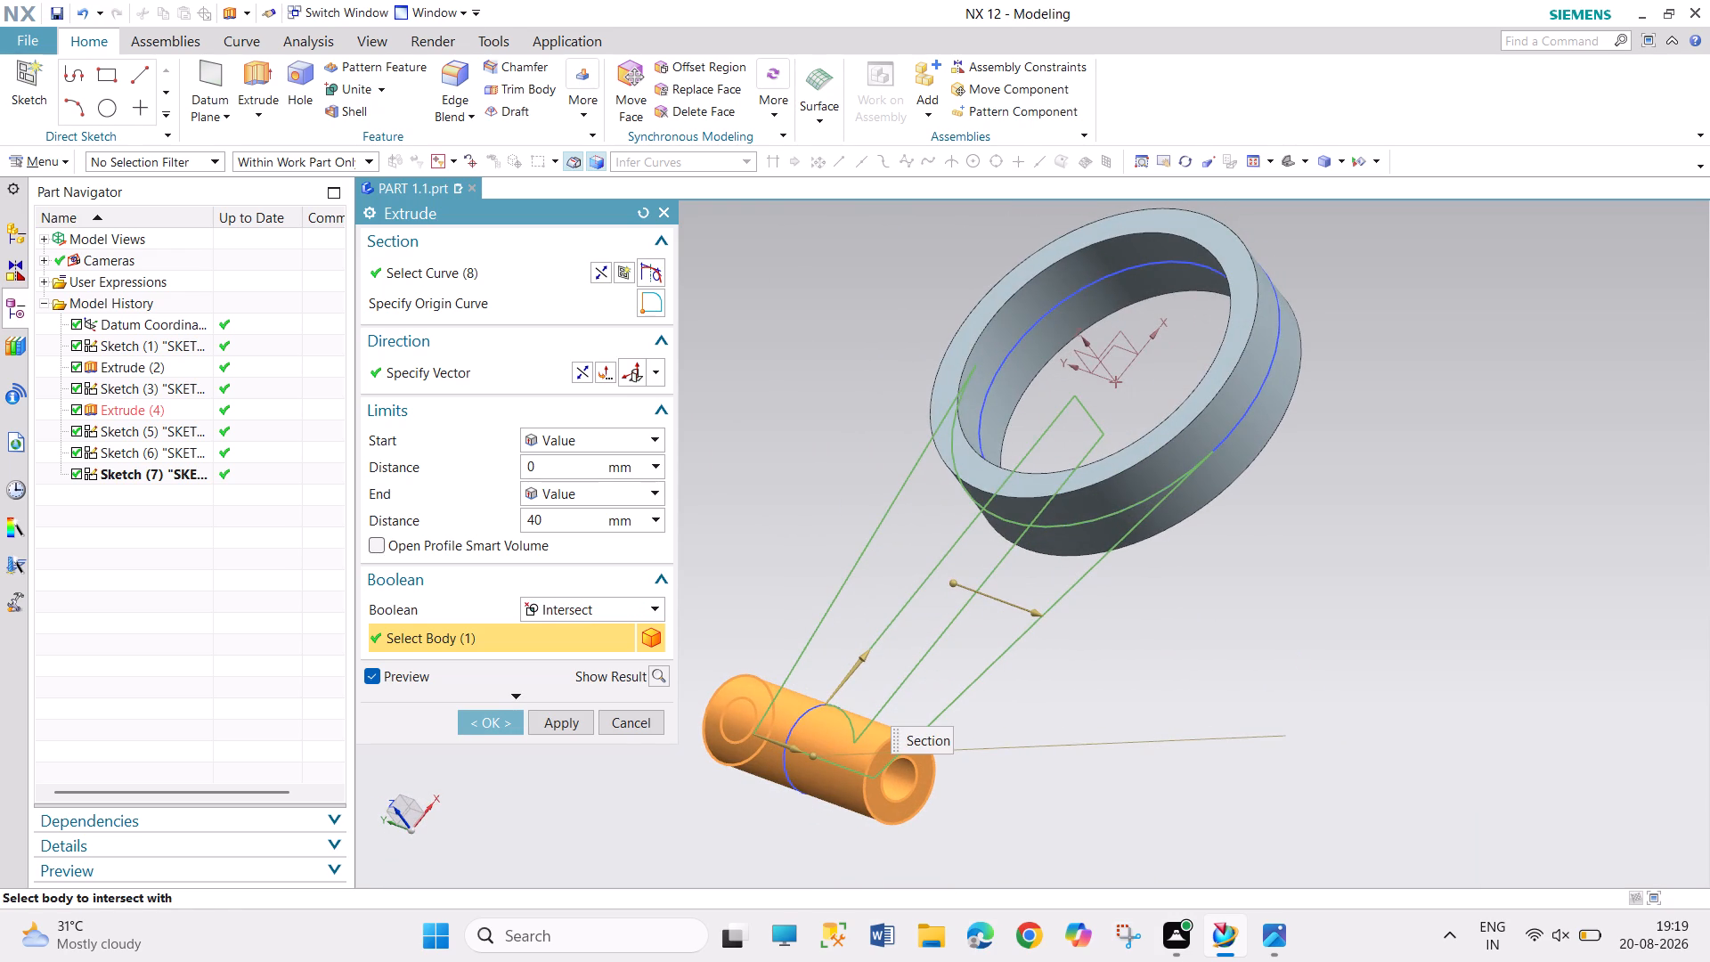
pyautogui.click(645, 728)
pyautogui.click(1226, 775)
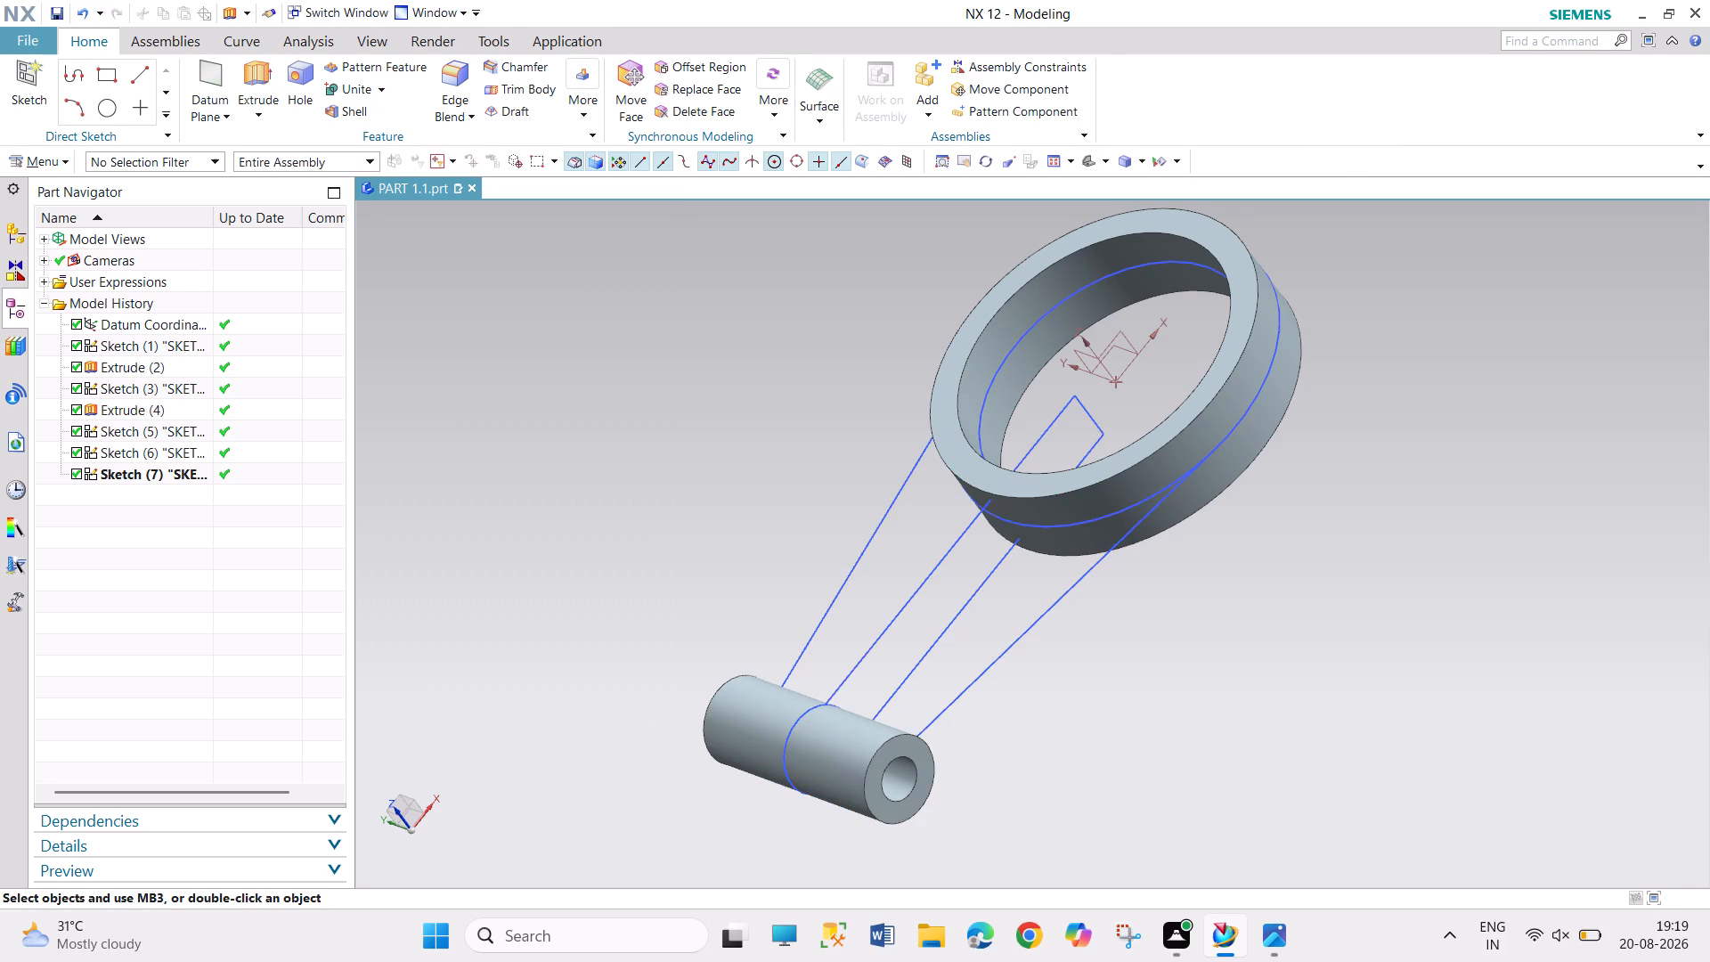
# Reopen the side-profile sketch with rollback, move its ring-end edge just inside the ring's outer face, about 59 mm from the ring's centre, and finish.
pyautogui.moveTo(1226, 793); pyautogui.dragTo(1195, 829, button='middle')
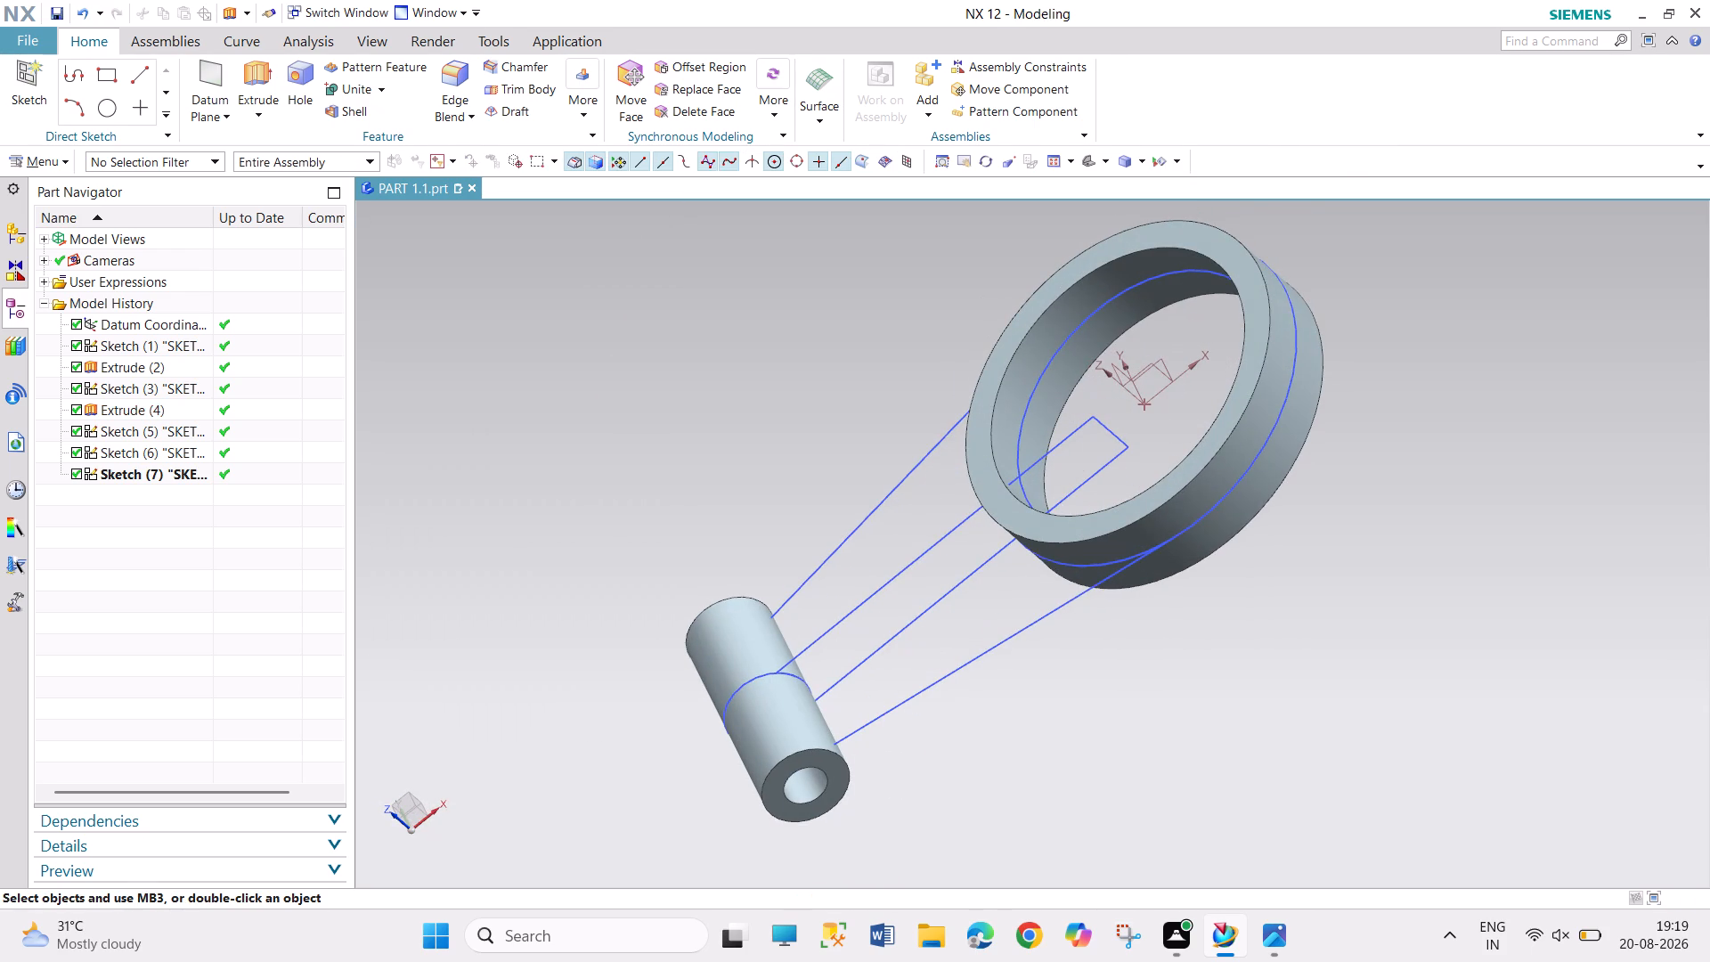
pyautogui.rightClick(907, 567)
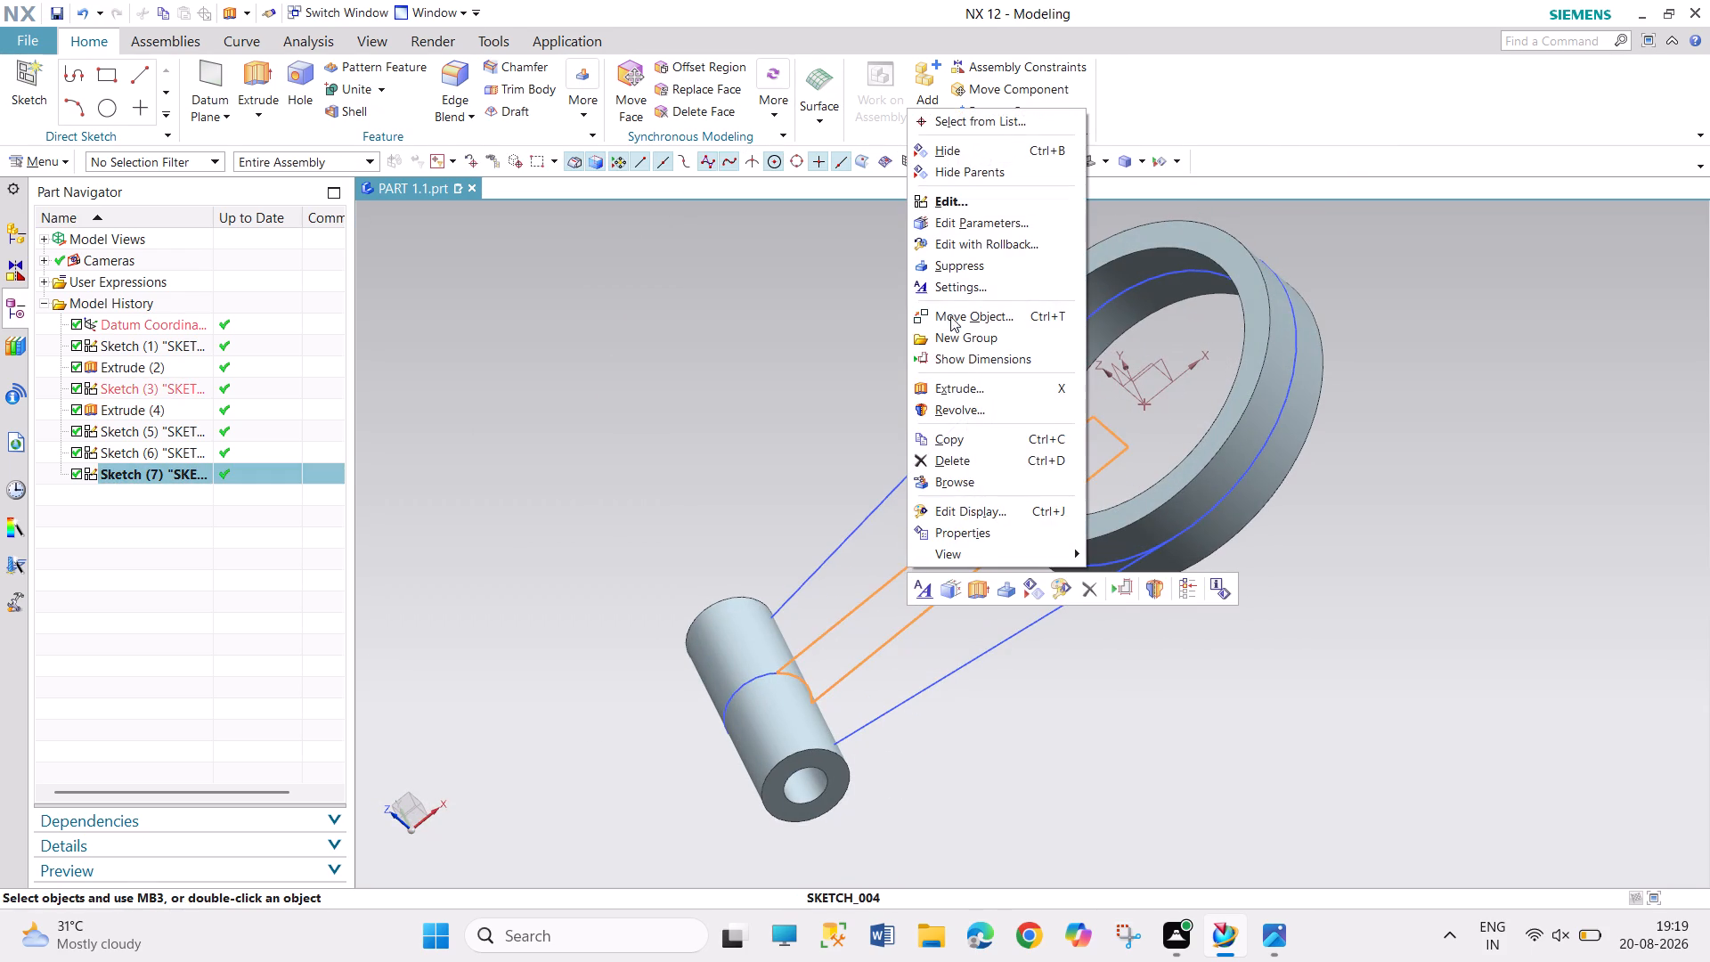
pyautogui.click(973, 249)
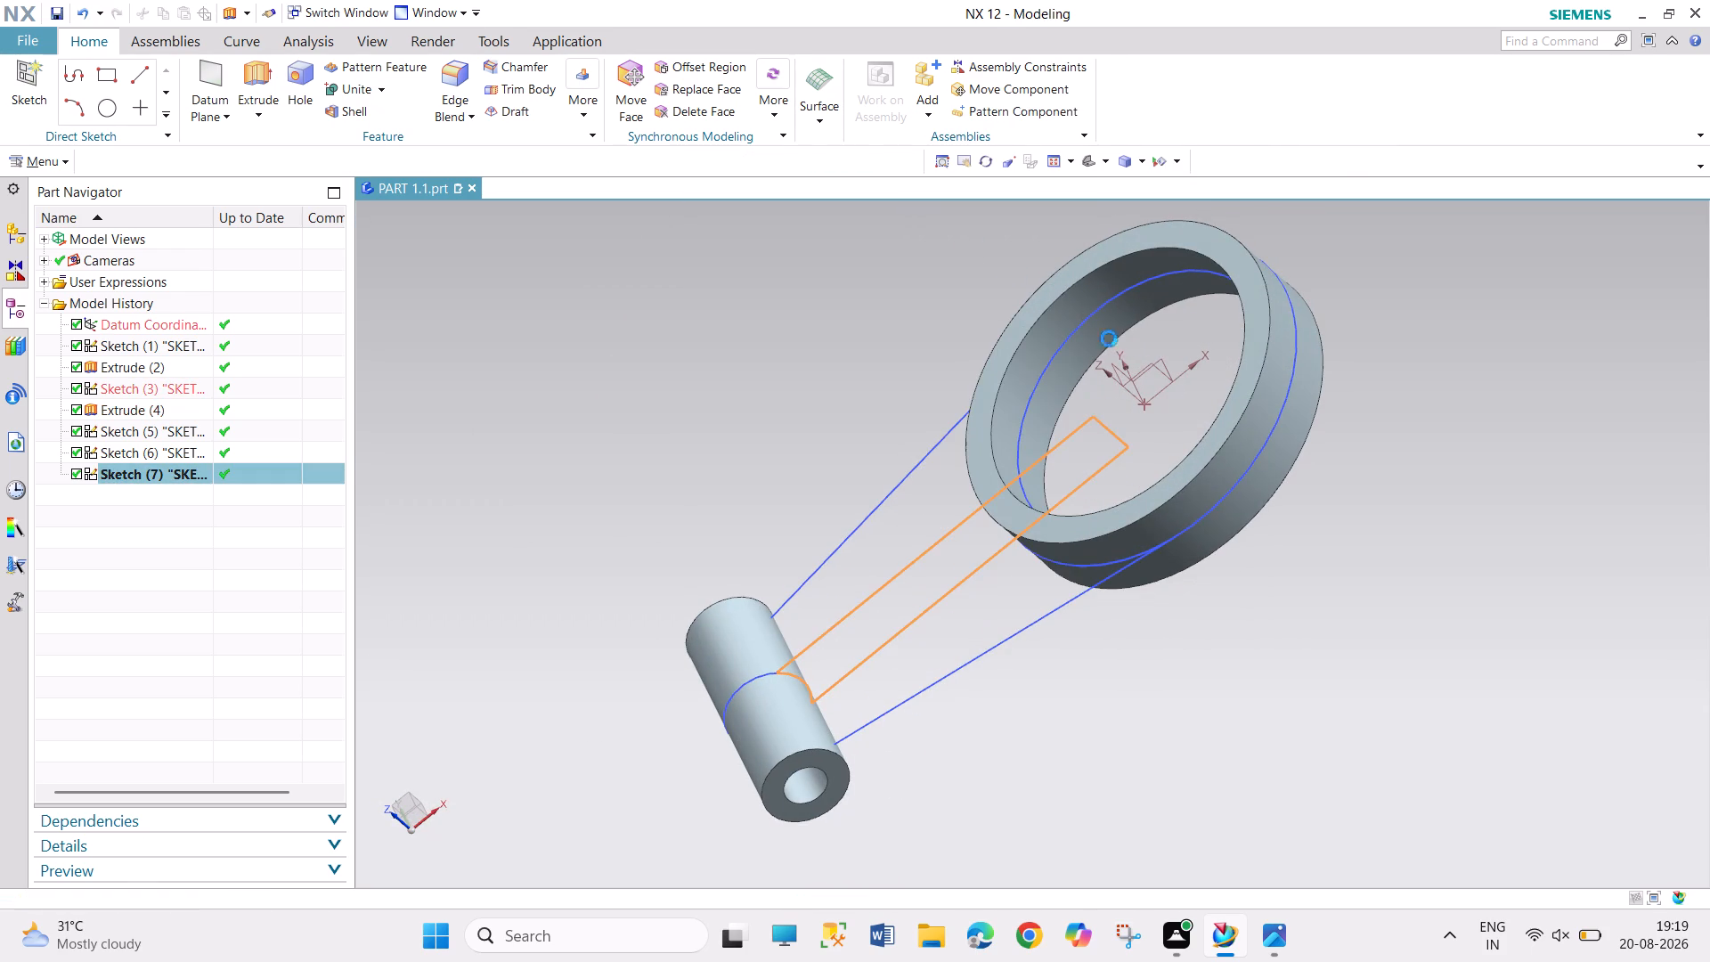
pyautogui.scroll(2, 1492, 708)
pyautogui.scroll(-2, 1491, 706)
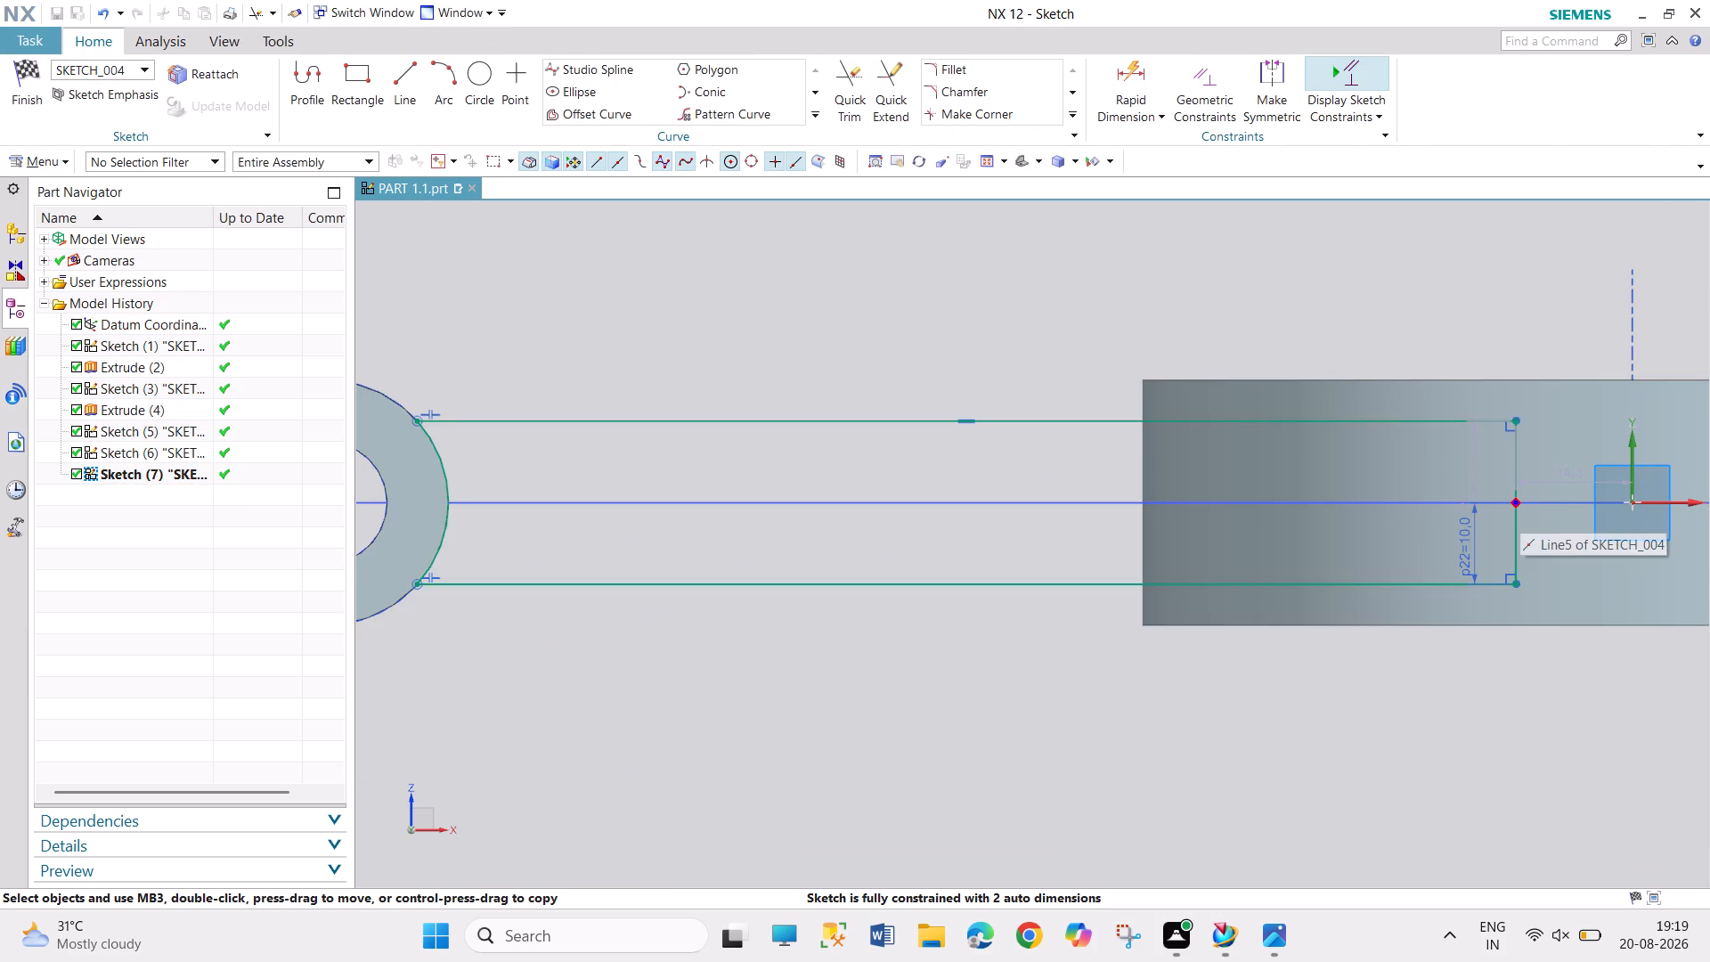
pyautogui.moveTo(1516, 503); pyautogui.dragTo(1151, 522)
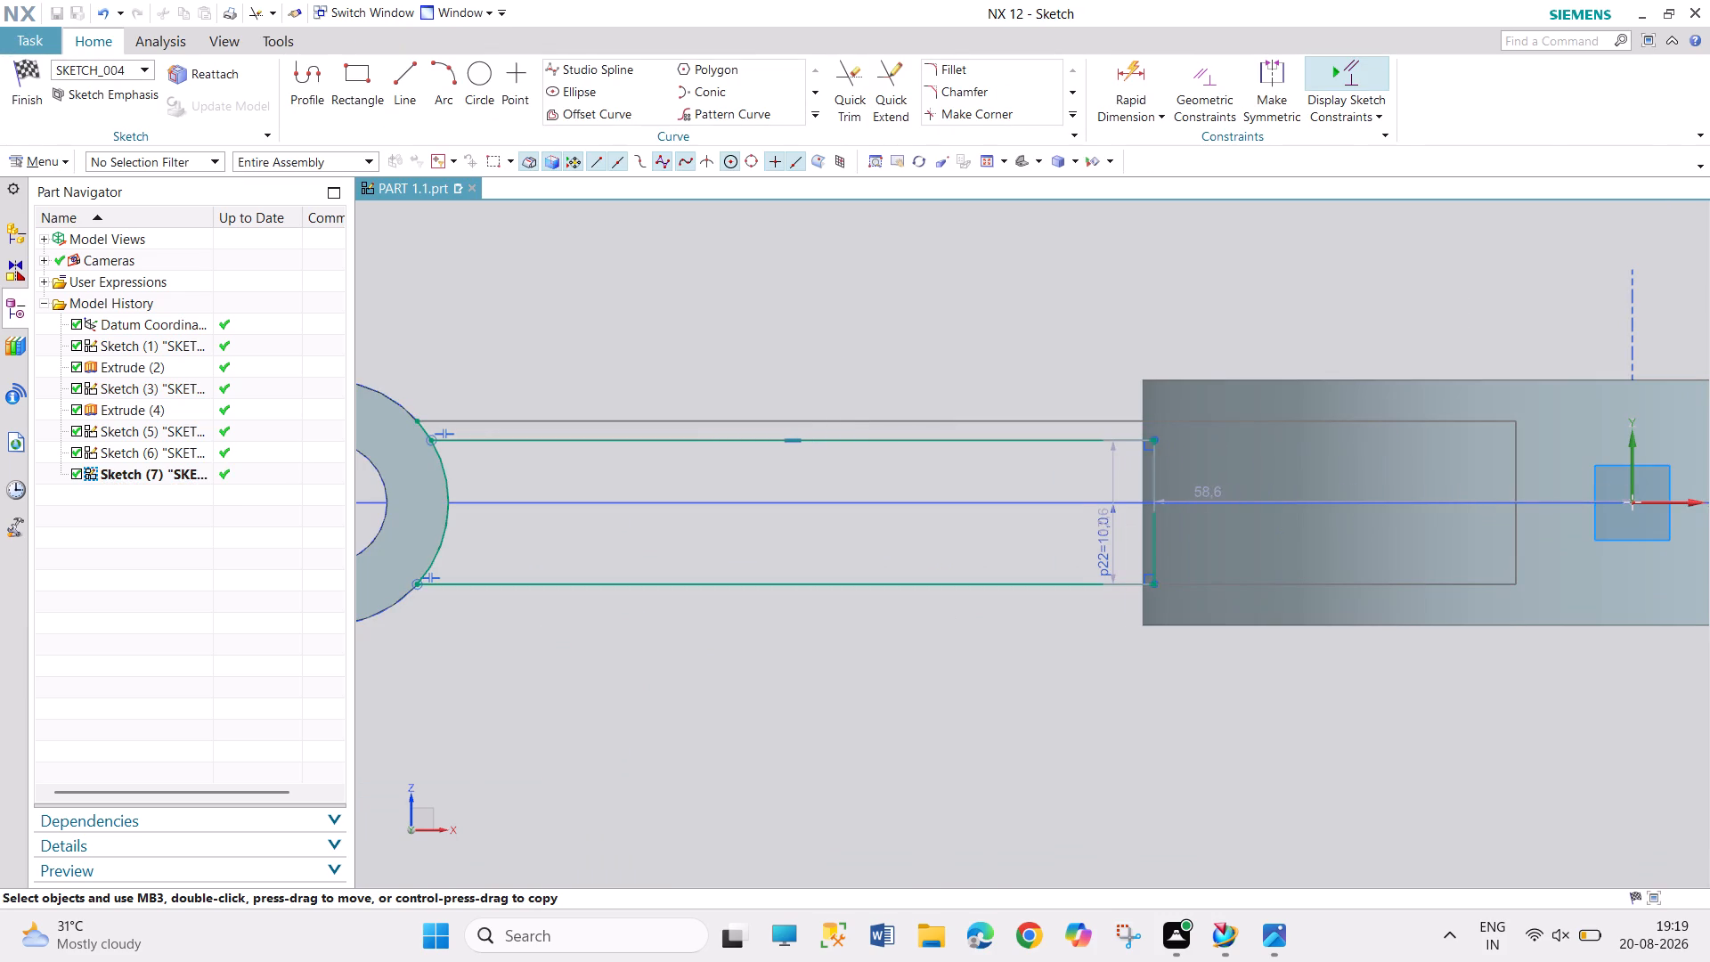
pyautogui.moveTo(1151, 522); pyautogui.dragTo(1155, 524)
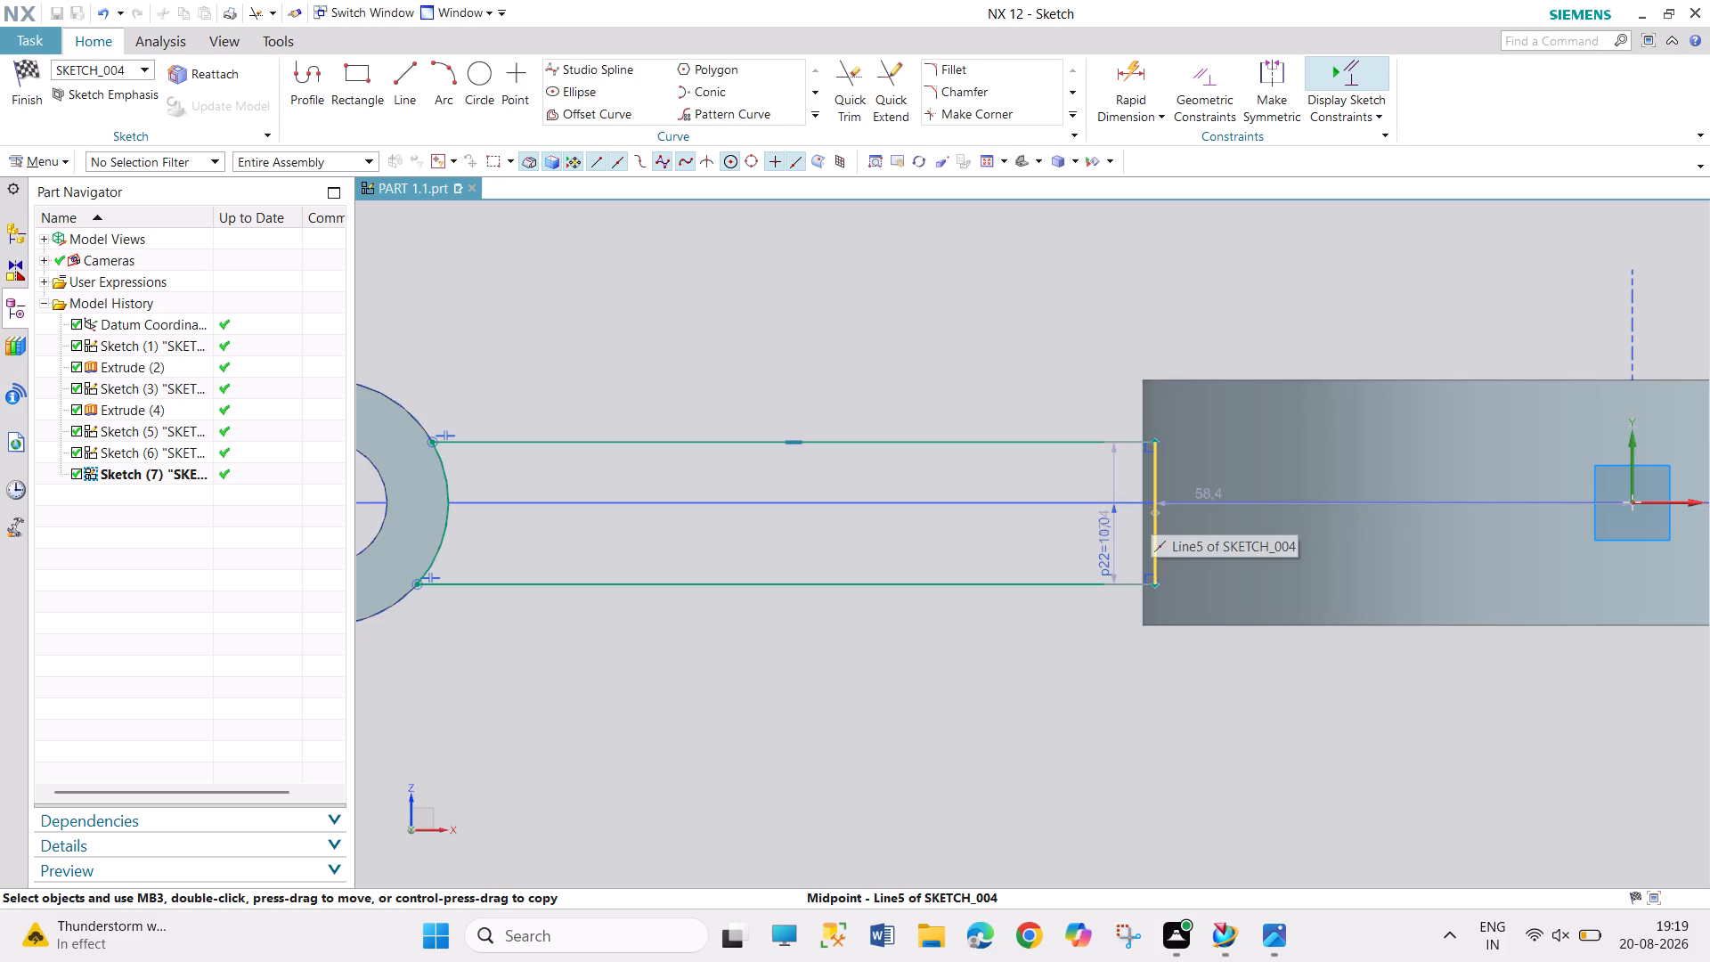
pyautogui.moveTo(1154, 510); pyautogui.dragTo(1152, 515)
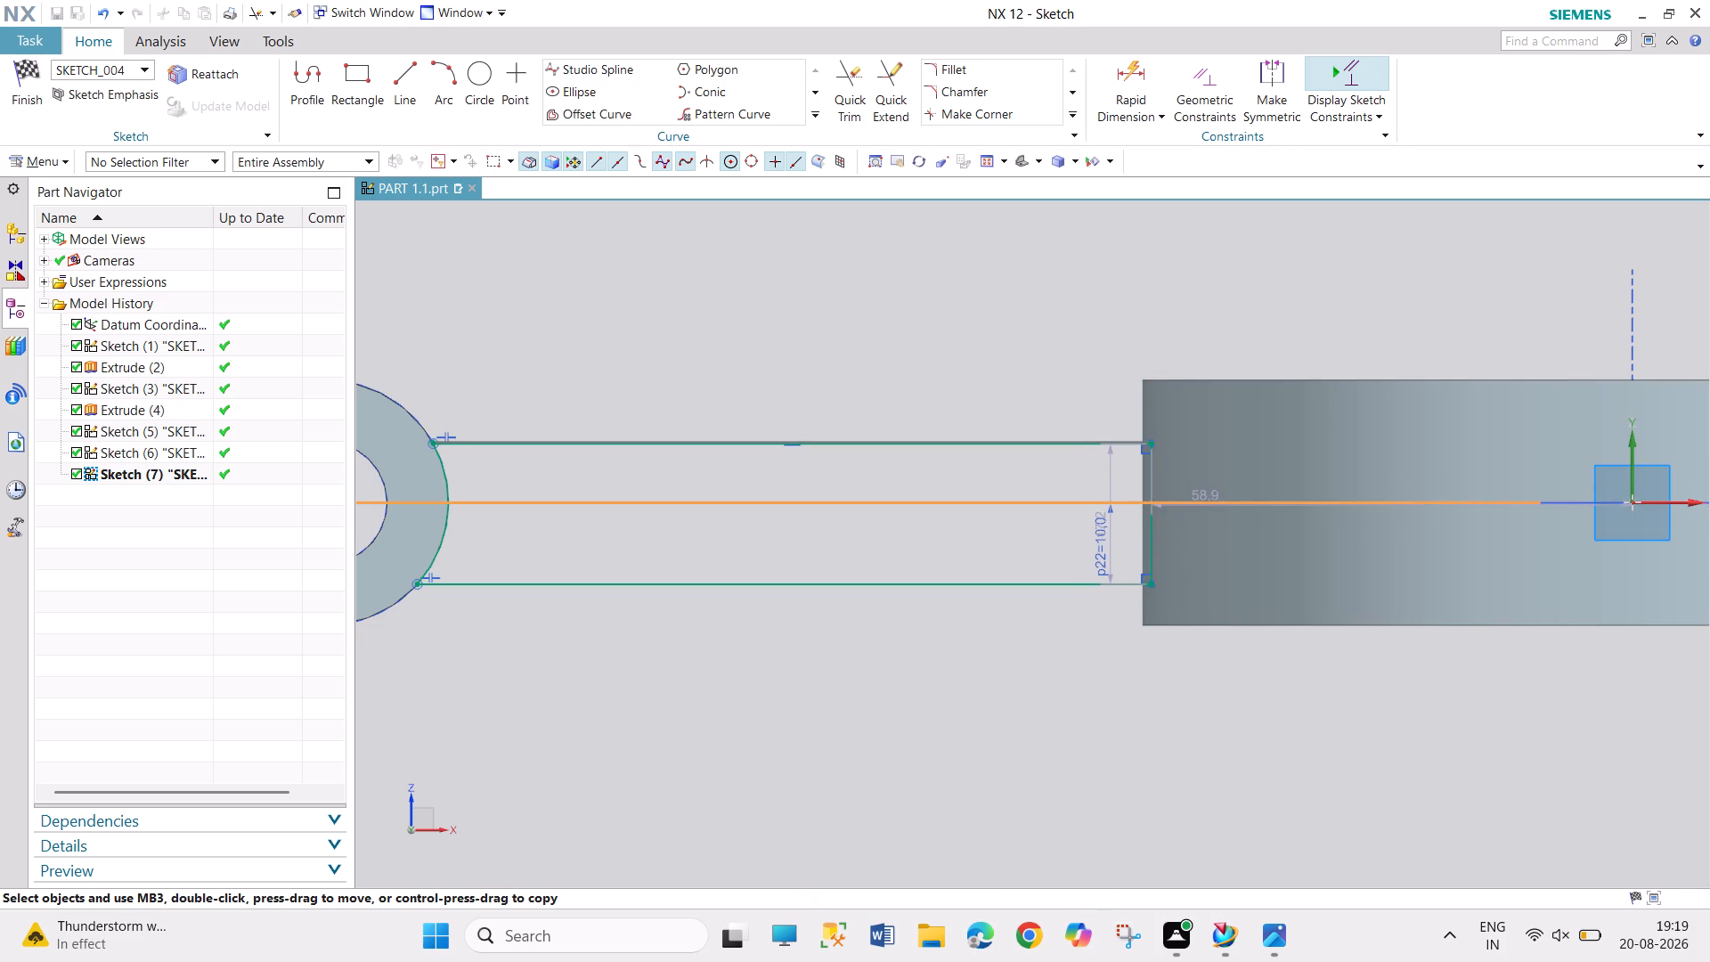
pyautogui.moveTo(1152, 515); pyautogui.dragTo(1153, 518)
pyautogui.click(1116, 714)
pyautogui.press('Escape')
pyautogui.press('Escape')
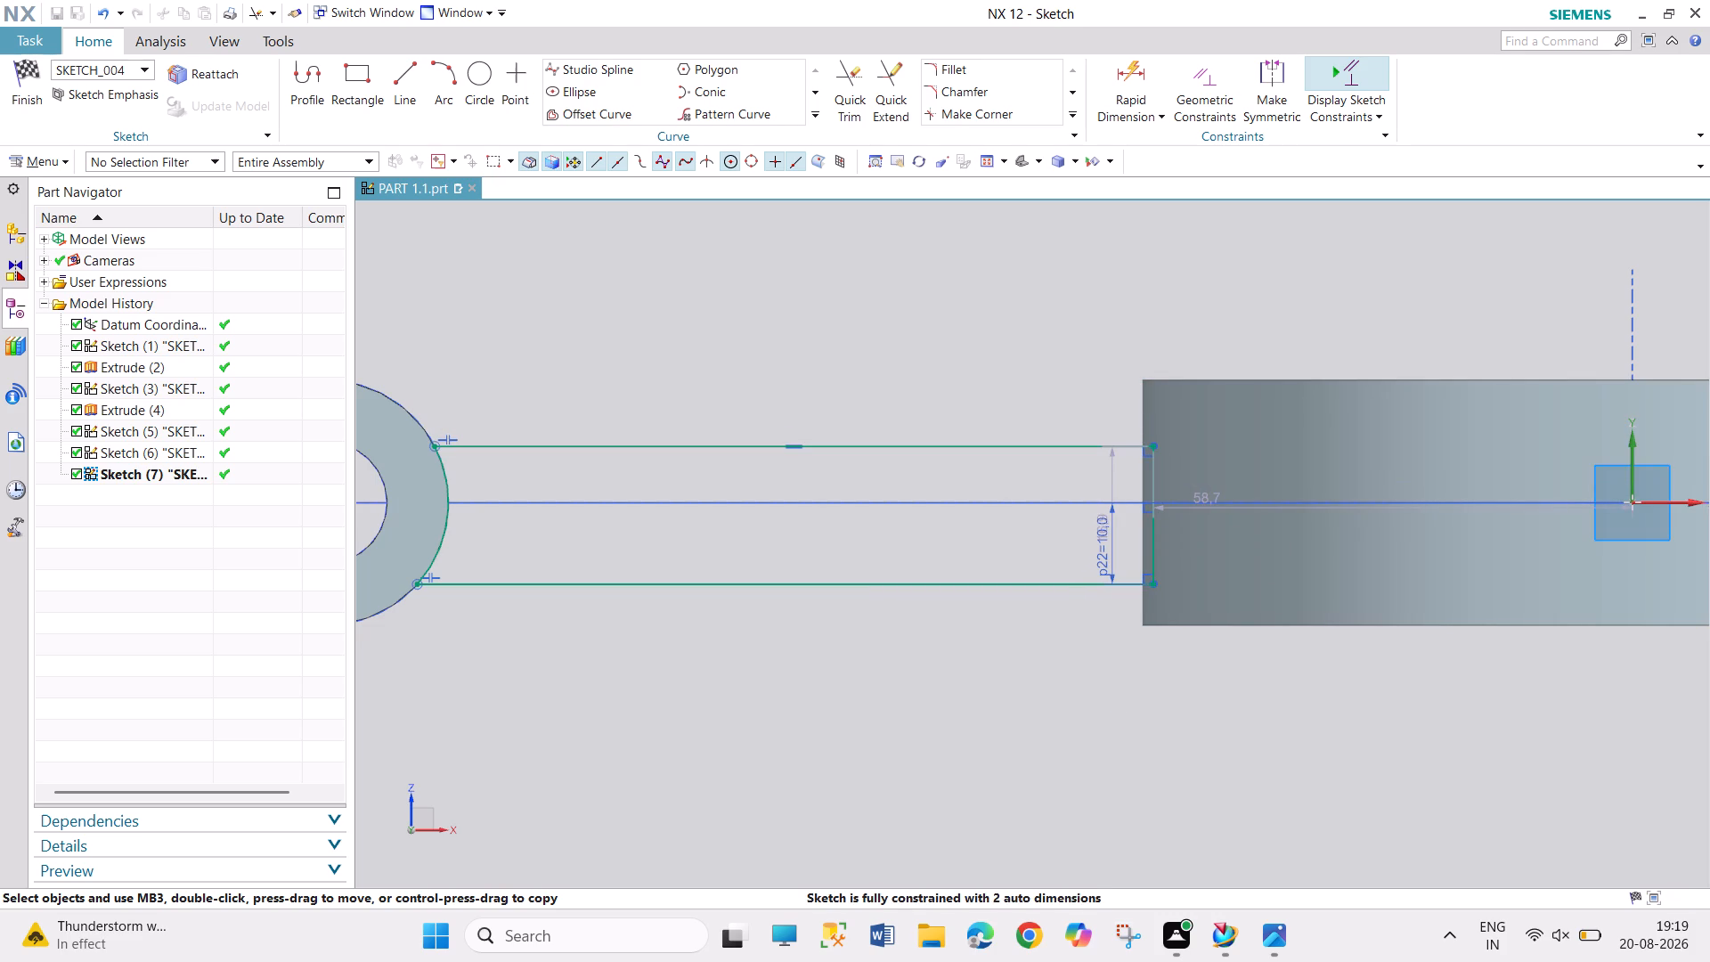
pyautogui.press('Escape')
pyautogui.click(32, 73)
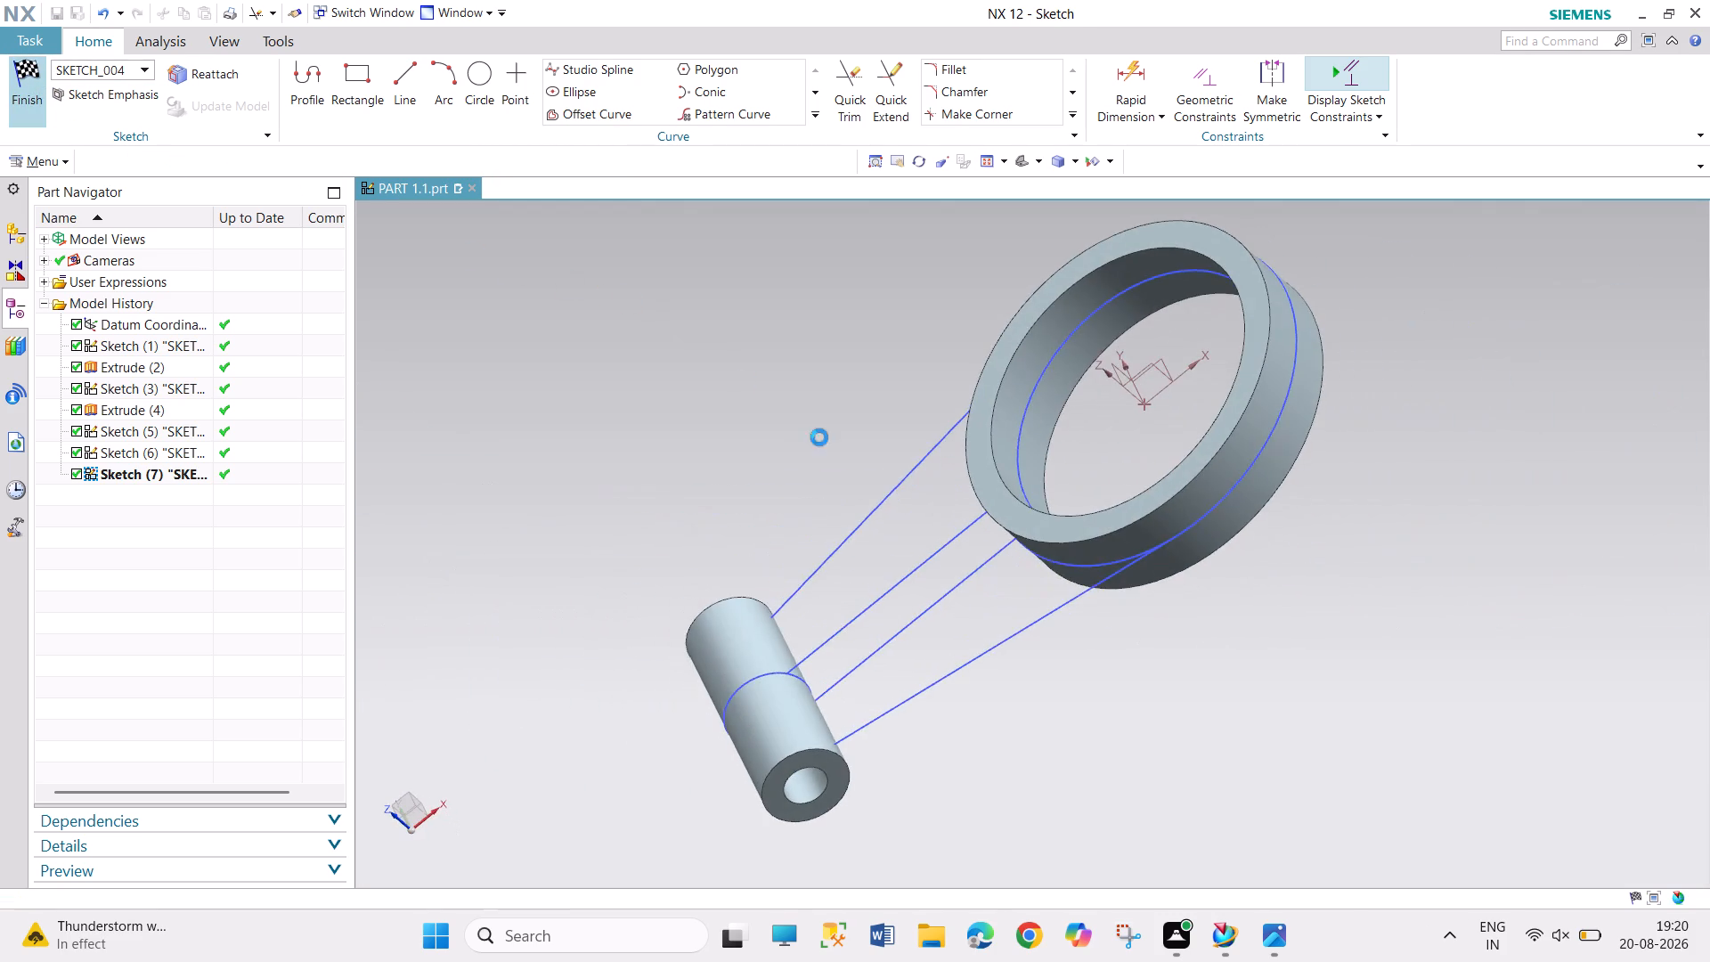
# Hide the boss's base circle sketch and the ring's base circle sketch.
pyautogui.moveTo(1009, 618); pyautogui.dragTo(1070, 606, button='middle')
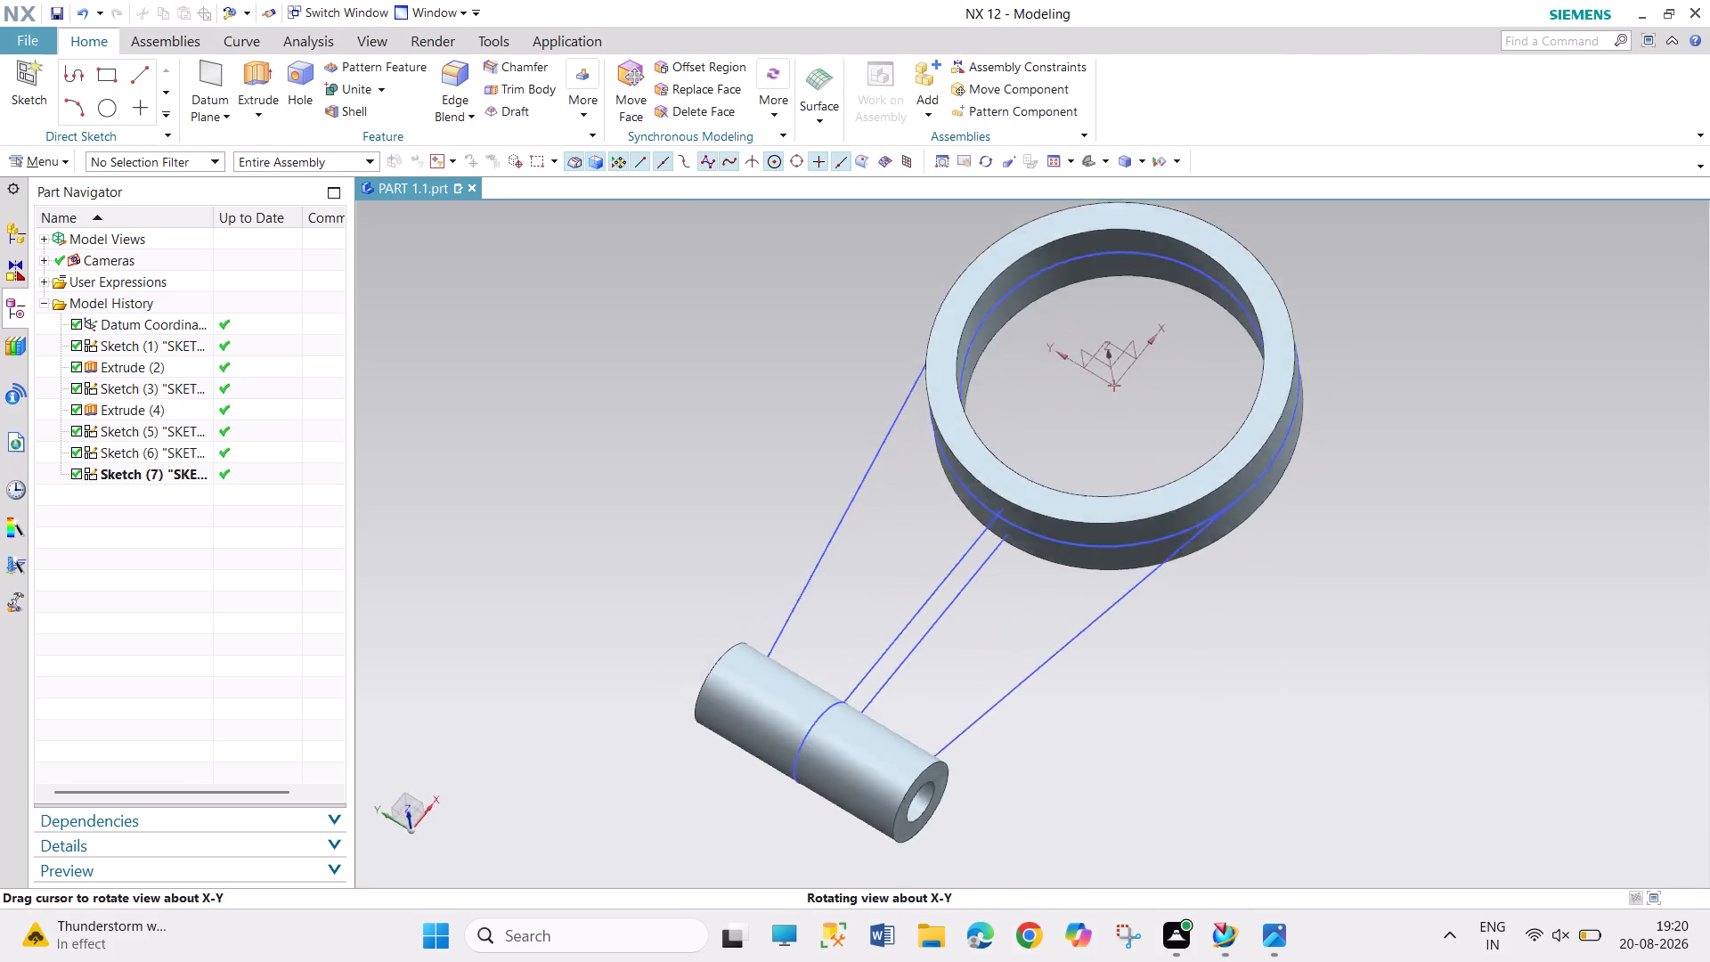
pyautogui.moveTo(1070, 606); pyautogui.dragTo(1075, 600, button='middle')
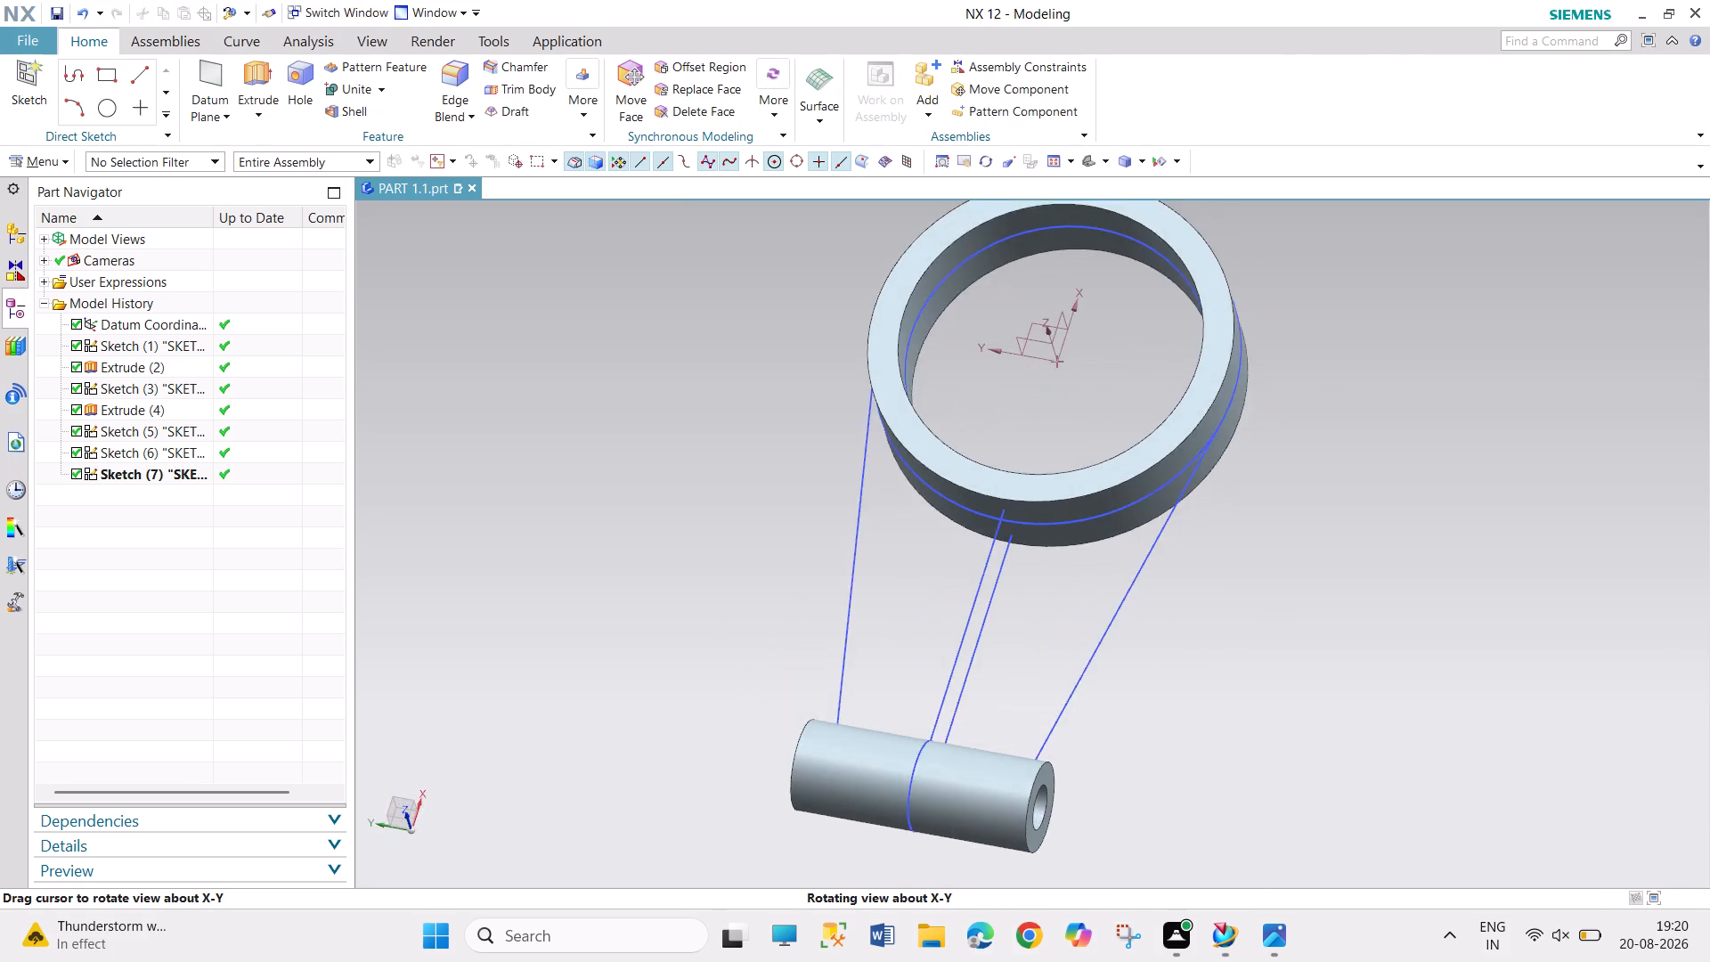
pyautogui.moveTo(1075, 600); pyautogui.dragTo(1032, 600, button='middle')
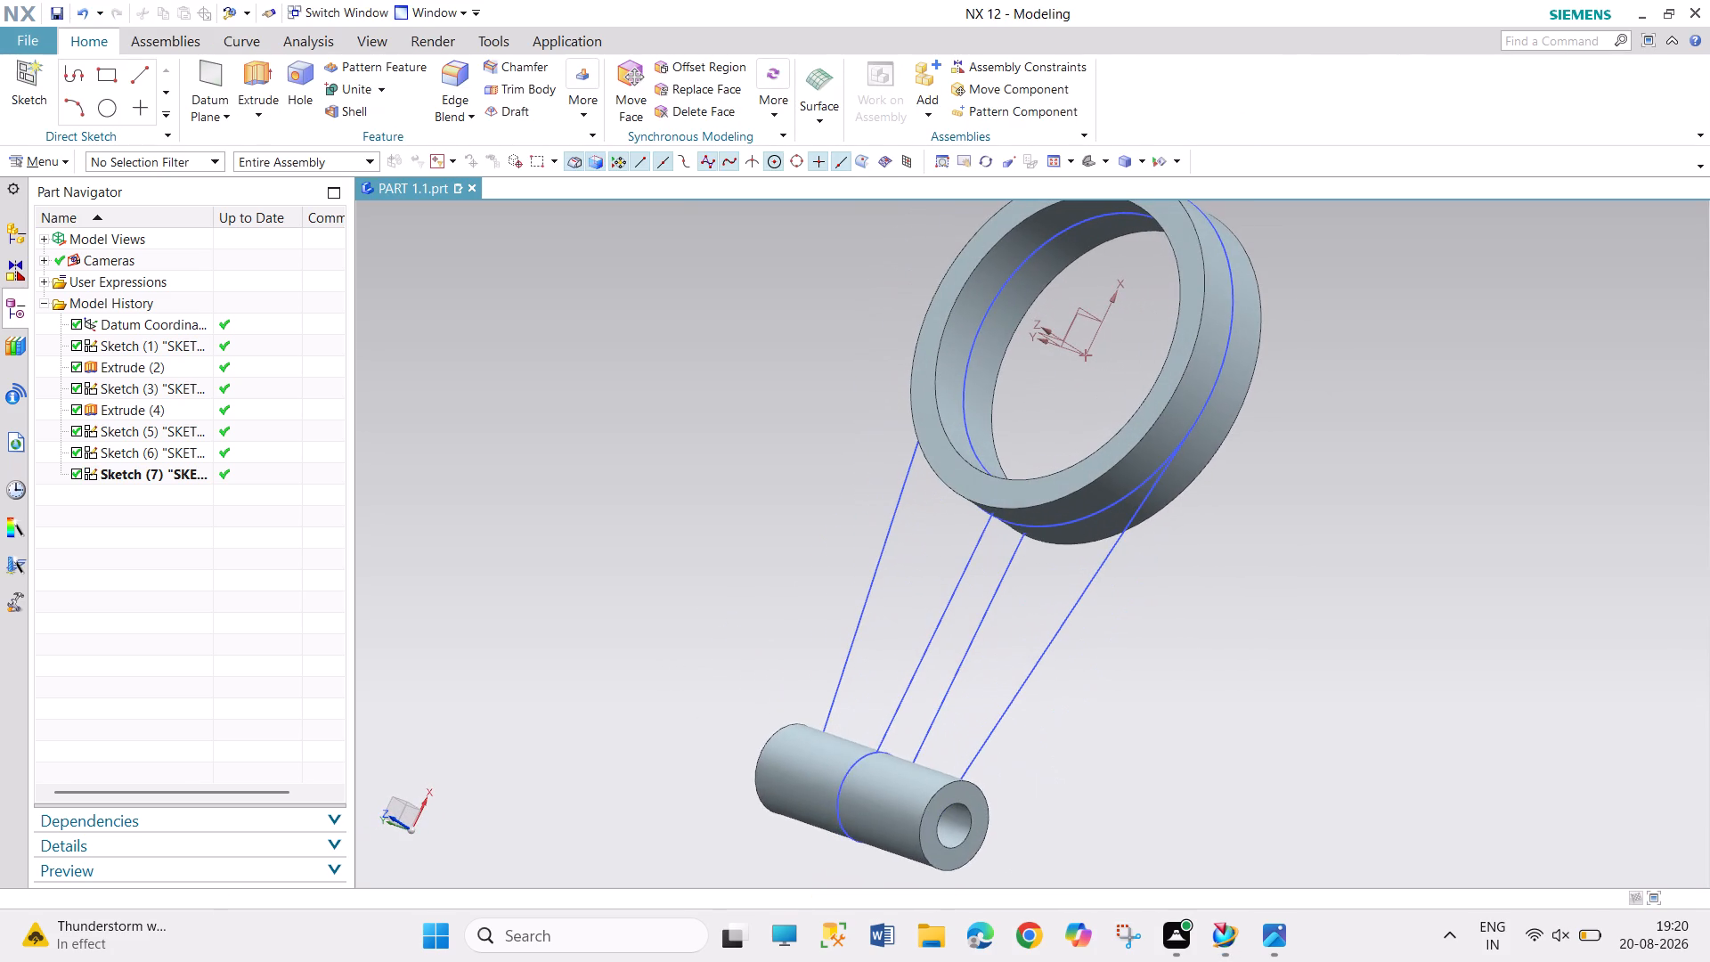
pyautogui.rightClick(845, 787)
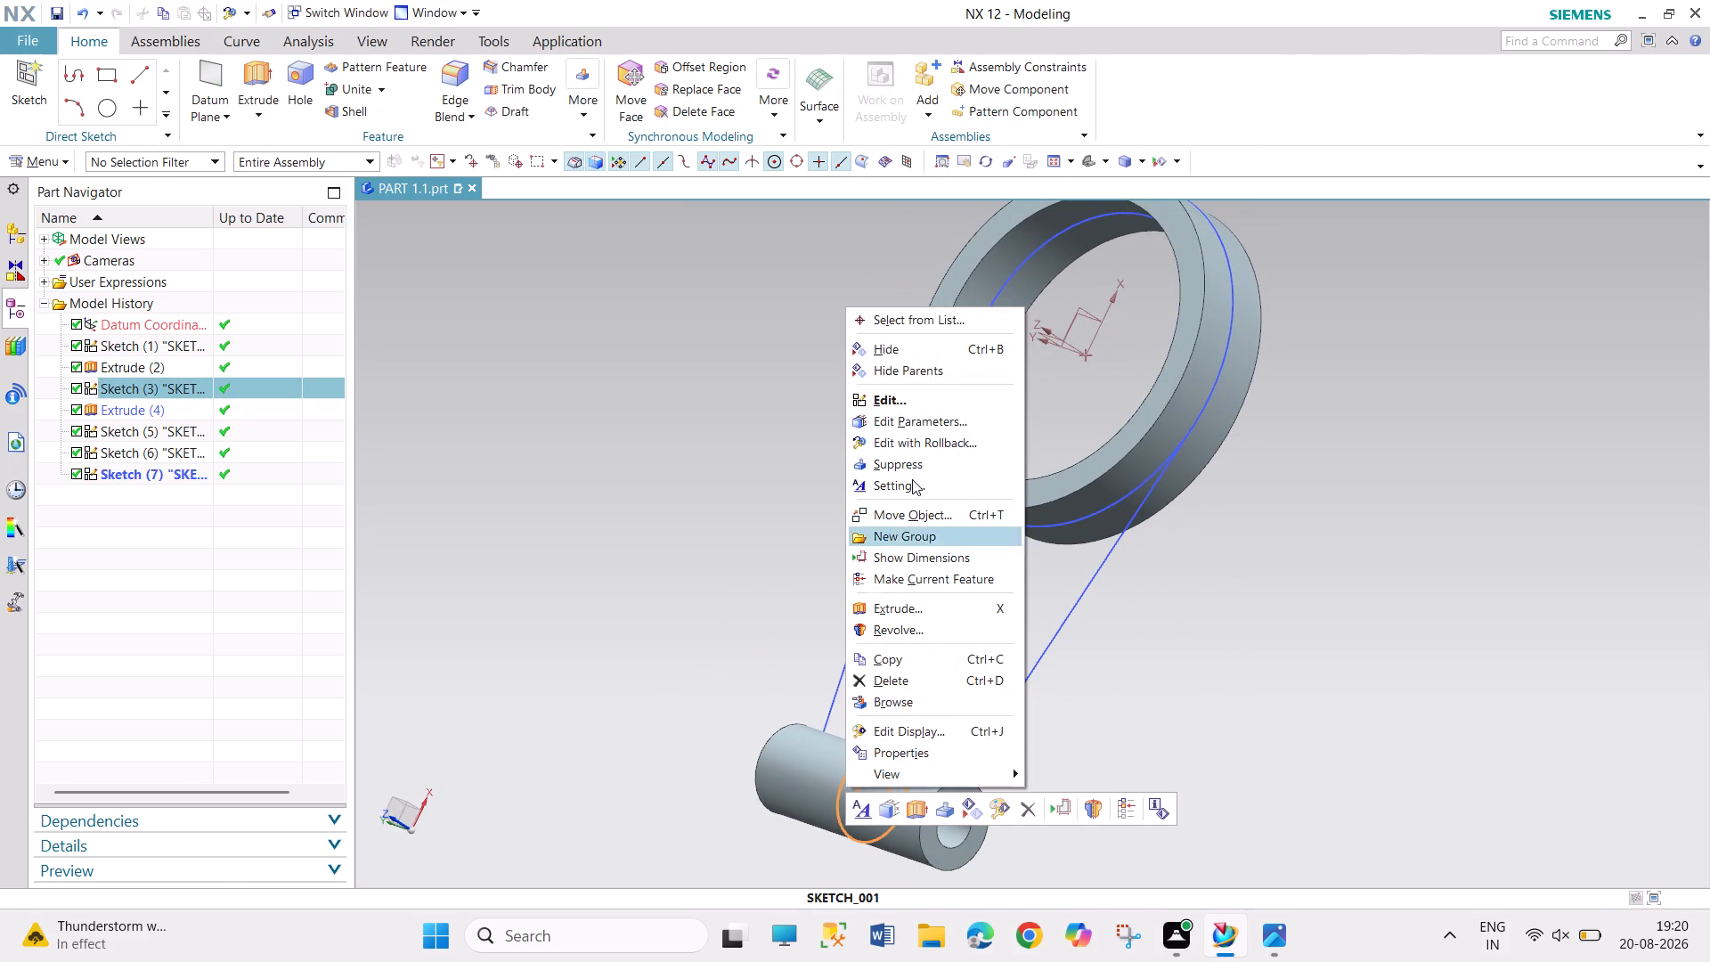
pyautogui.click(944, 353)
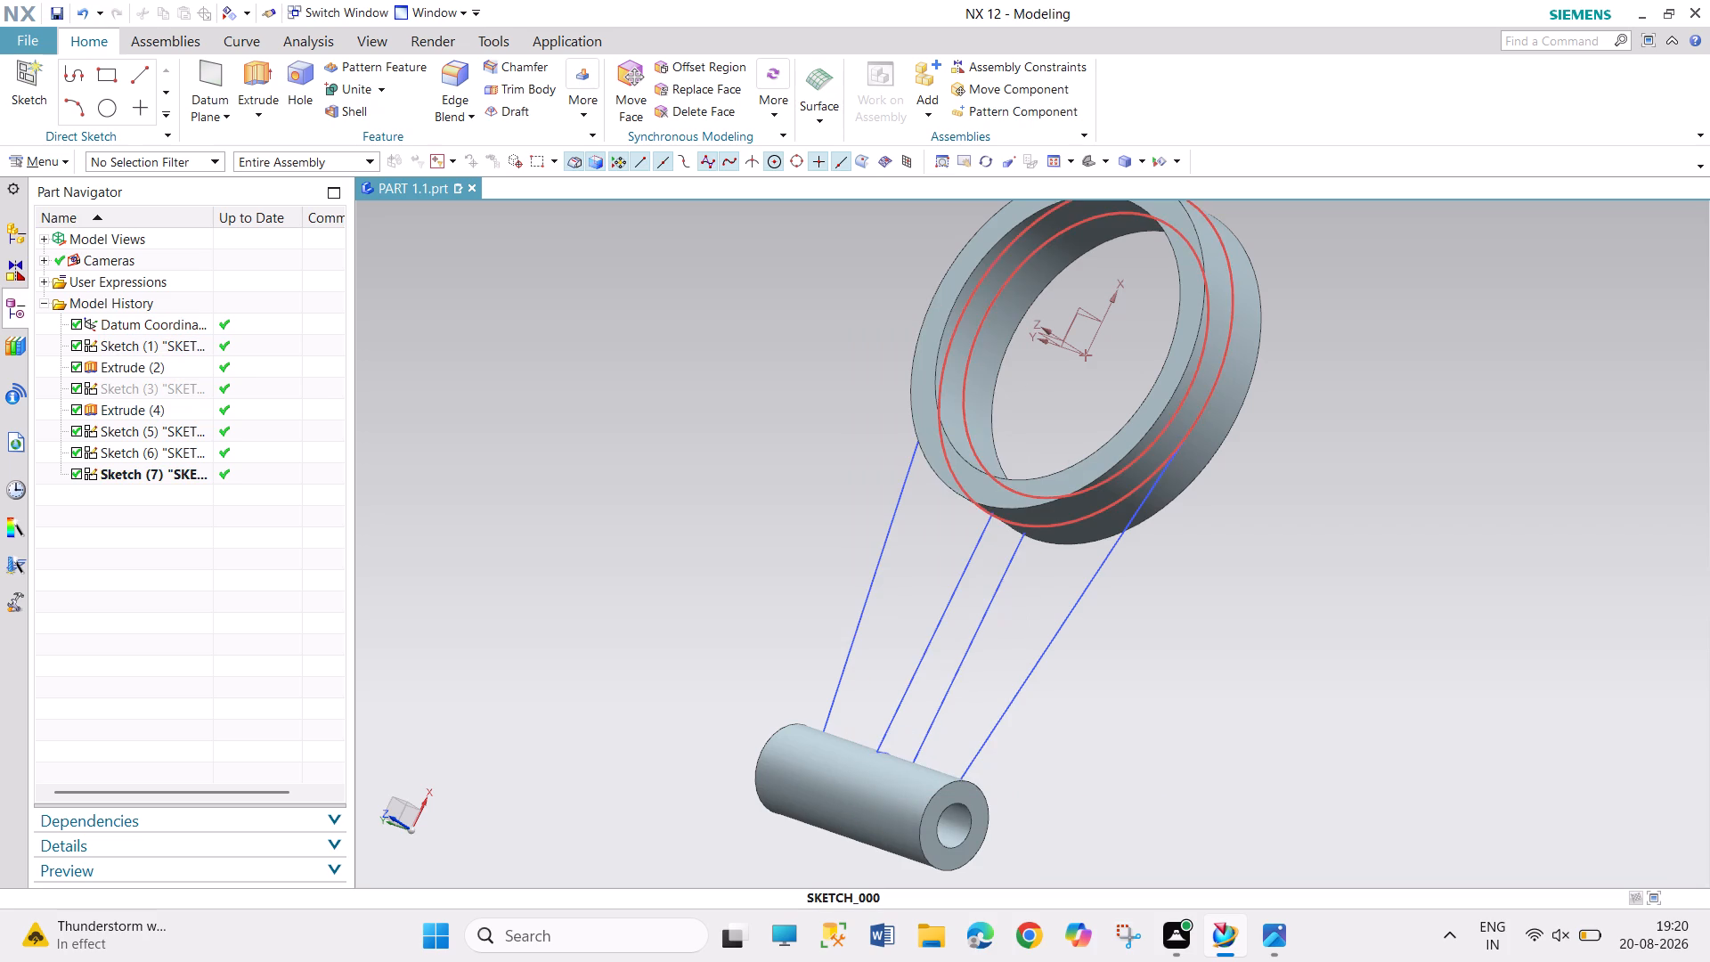
pyautogui.rightClick(1223, 369)
pyautogui.click(1278, 411)
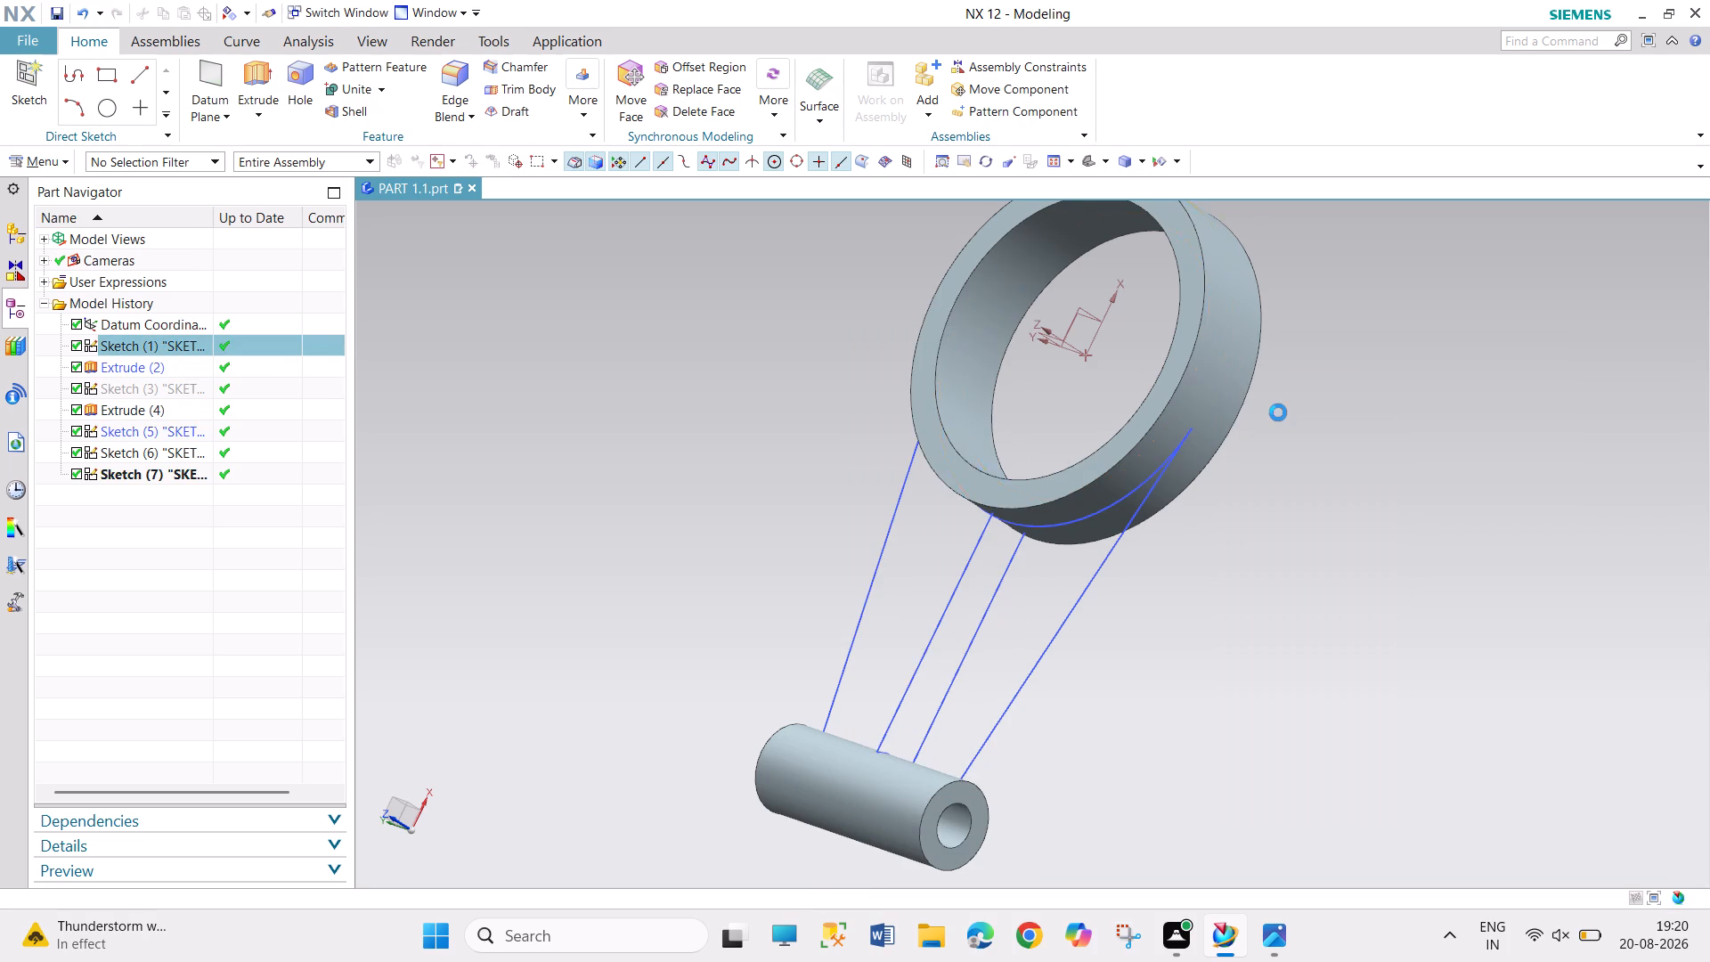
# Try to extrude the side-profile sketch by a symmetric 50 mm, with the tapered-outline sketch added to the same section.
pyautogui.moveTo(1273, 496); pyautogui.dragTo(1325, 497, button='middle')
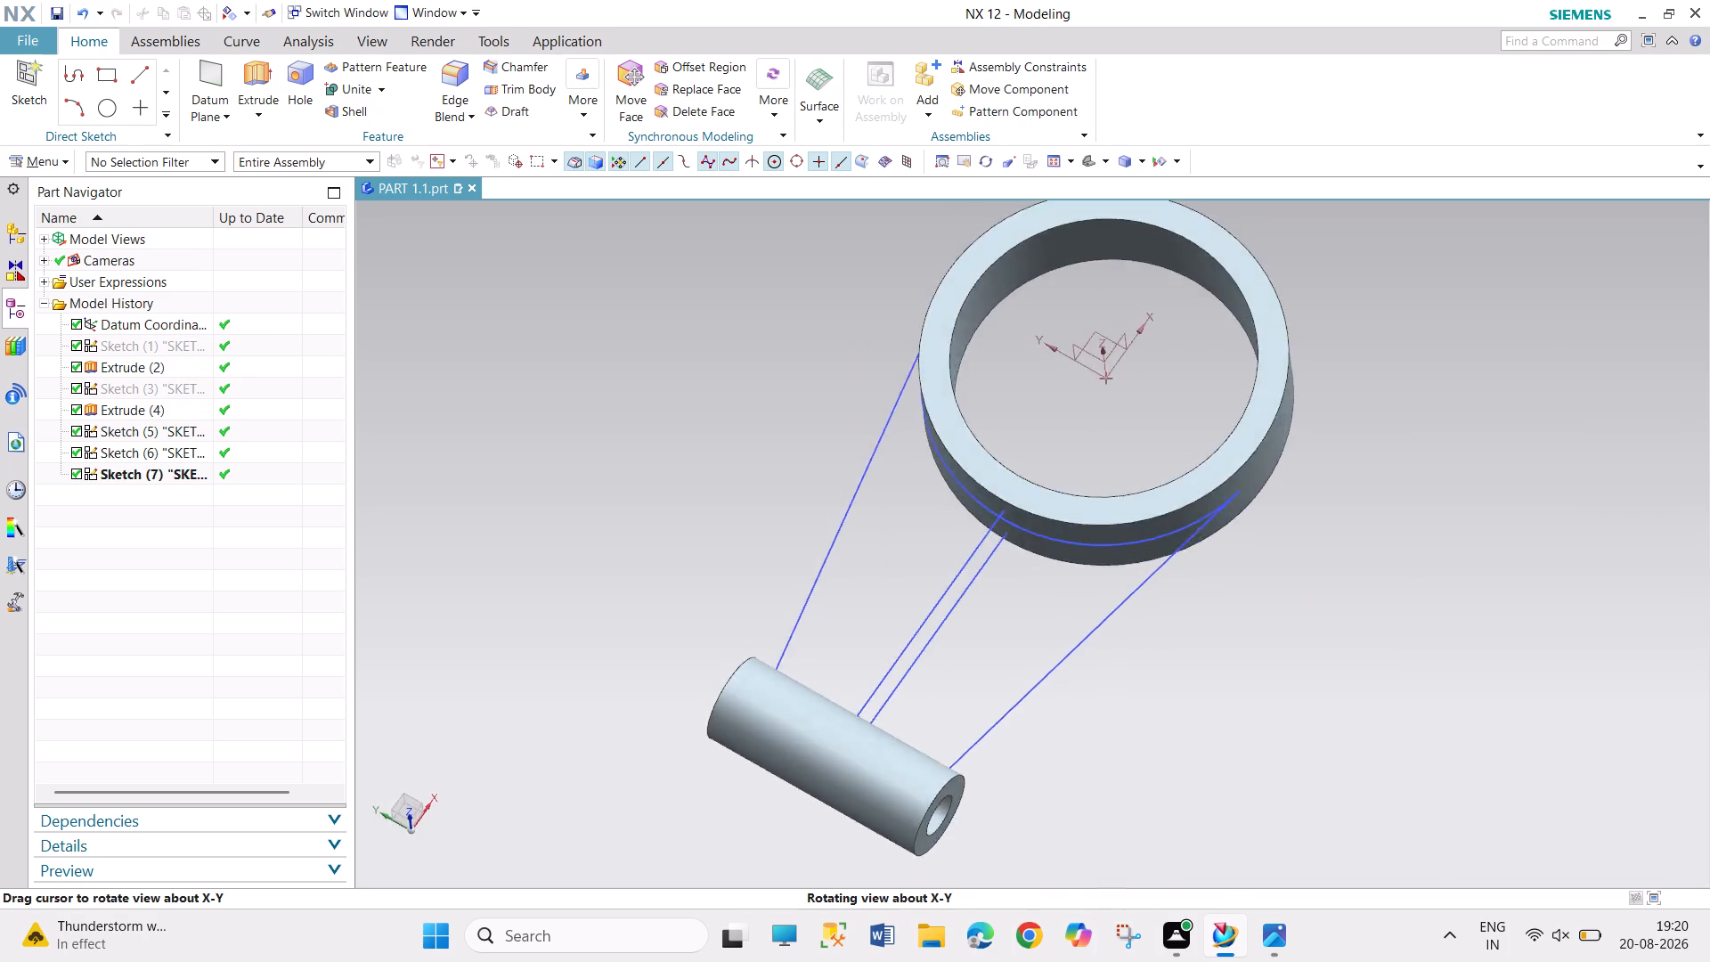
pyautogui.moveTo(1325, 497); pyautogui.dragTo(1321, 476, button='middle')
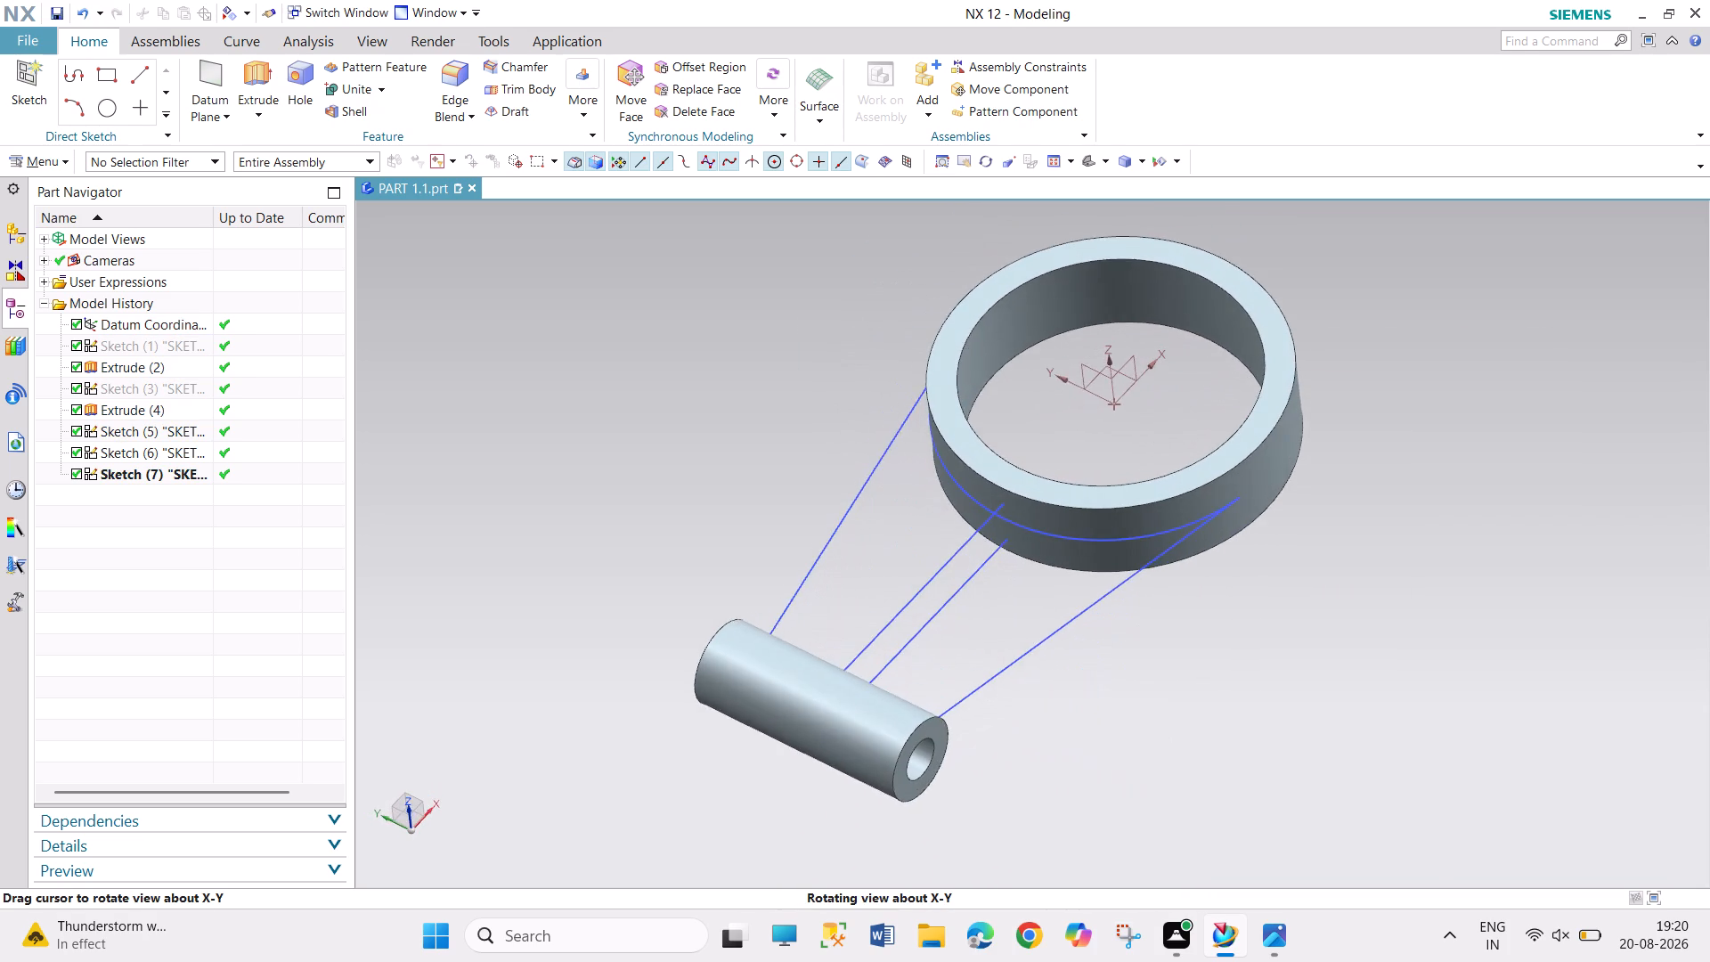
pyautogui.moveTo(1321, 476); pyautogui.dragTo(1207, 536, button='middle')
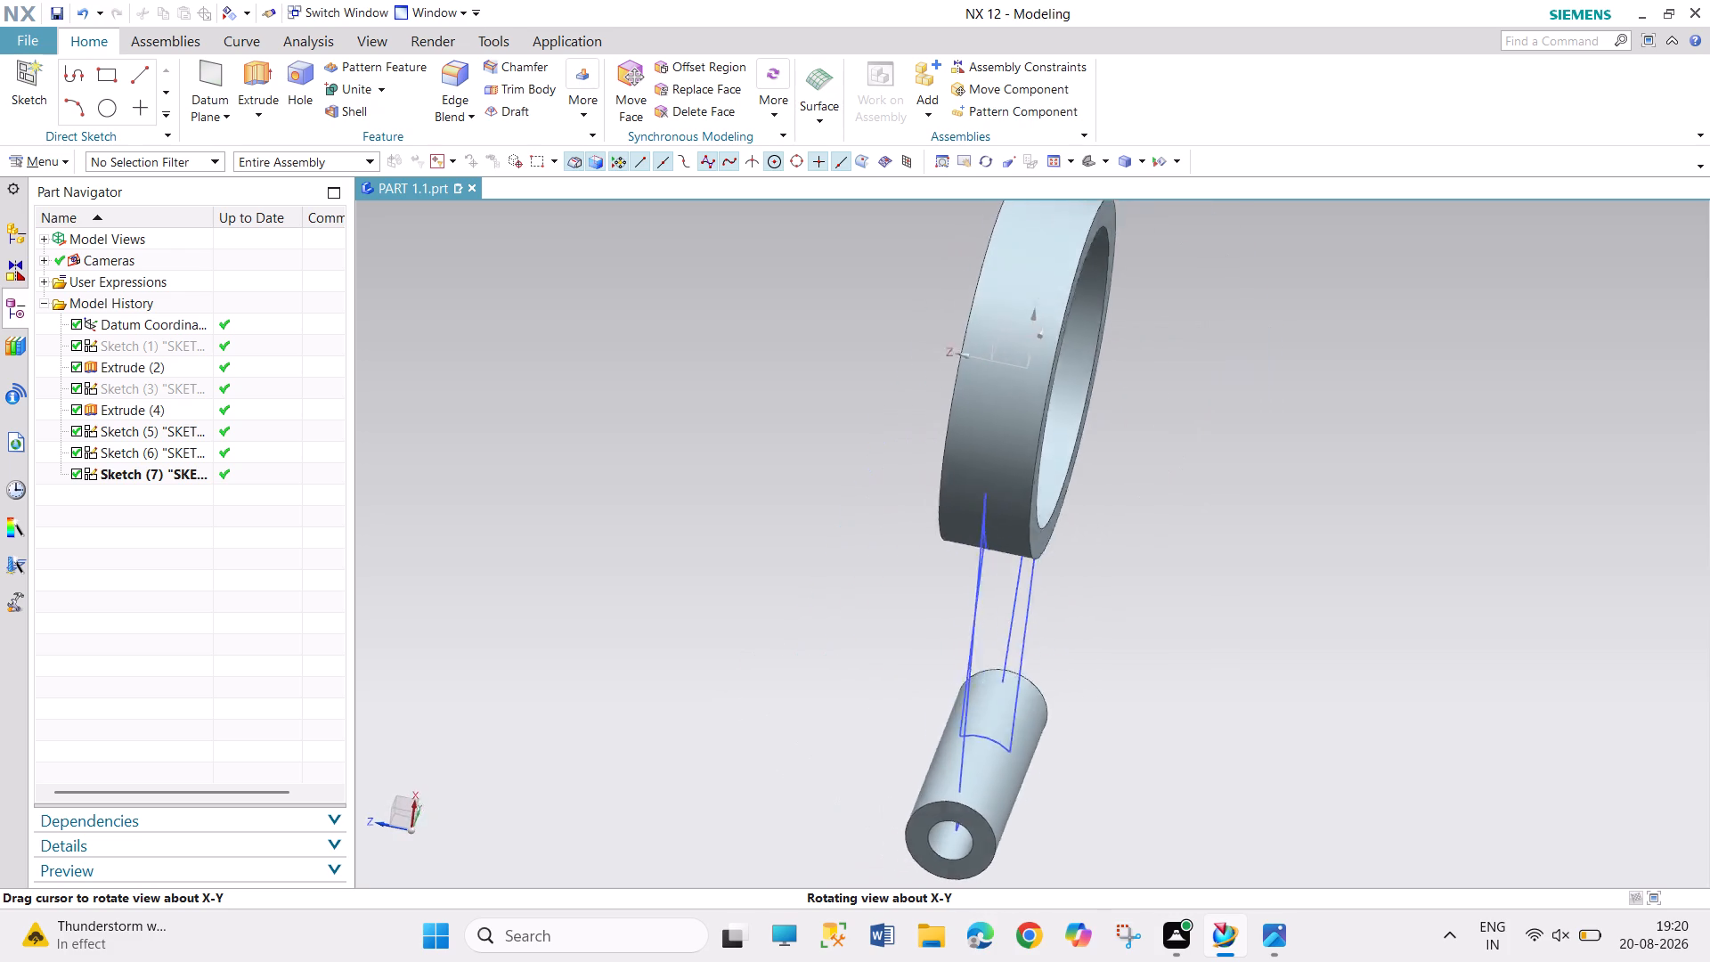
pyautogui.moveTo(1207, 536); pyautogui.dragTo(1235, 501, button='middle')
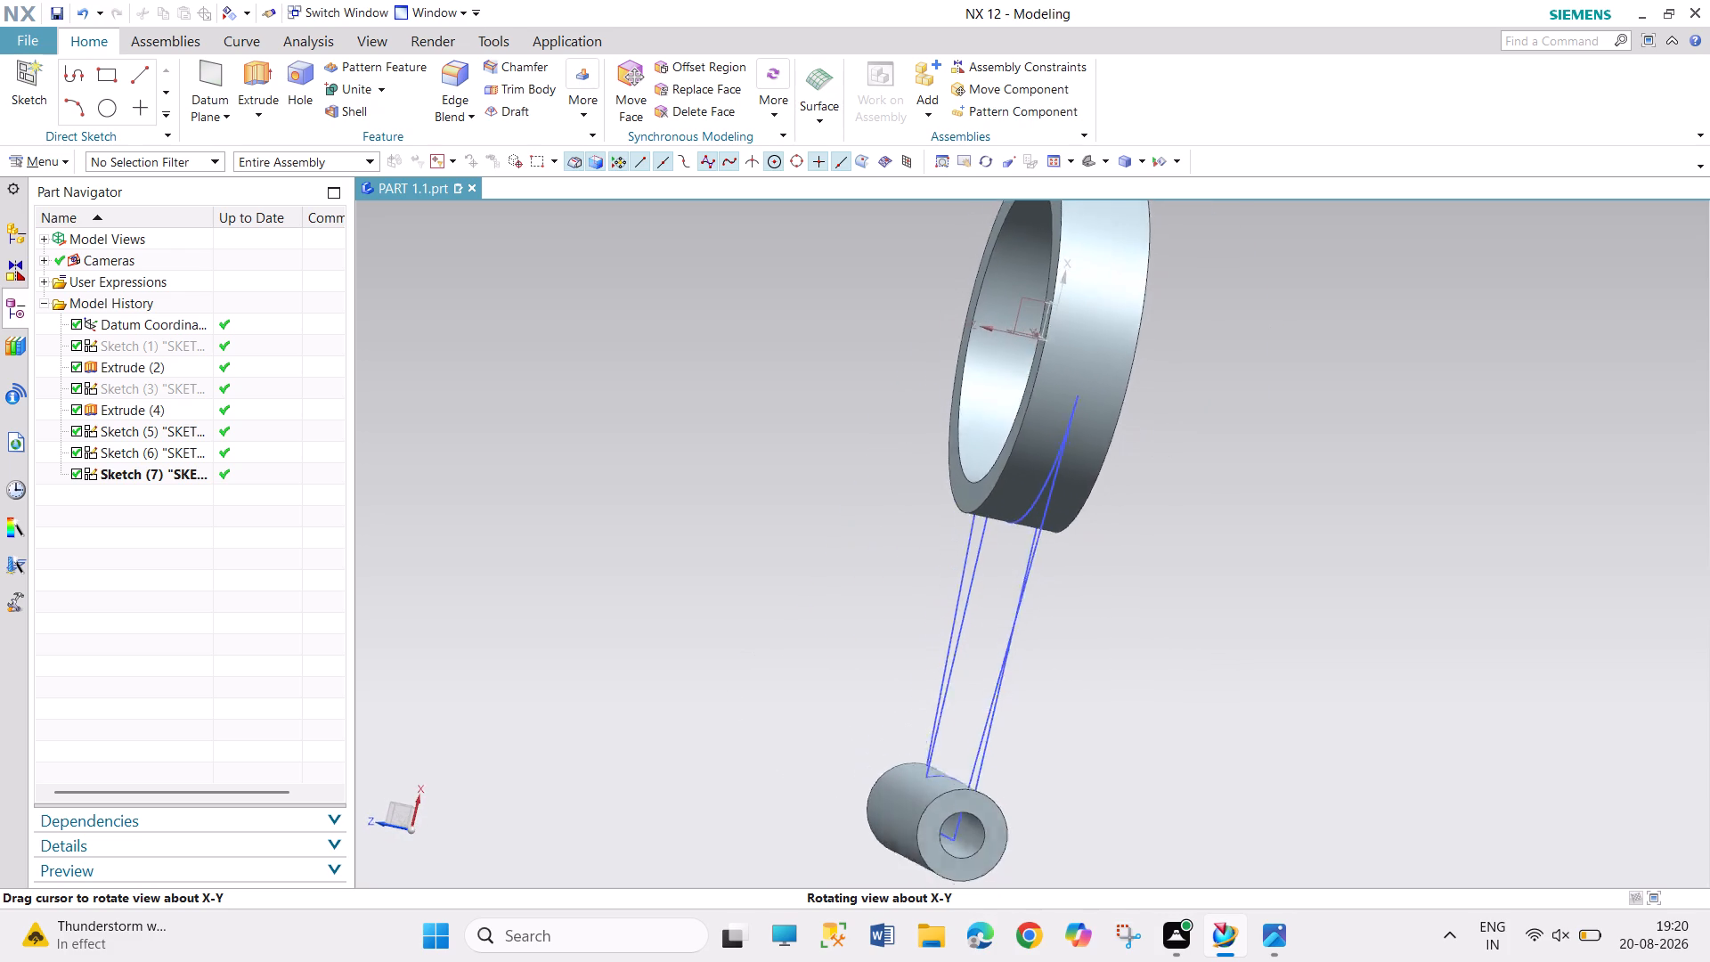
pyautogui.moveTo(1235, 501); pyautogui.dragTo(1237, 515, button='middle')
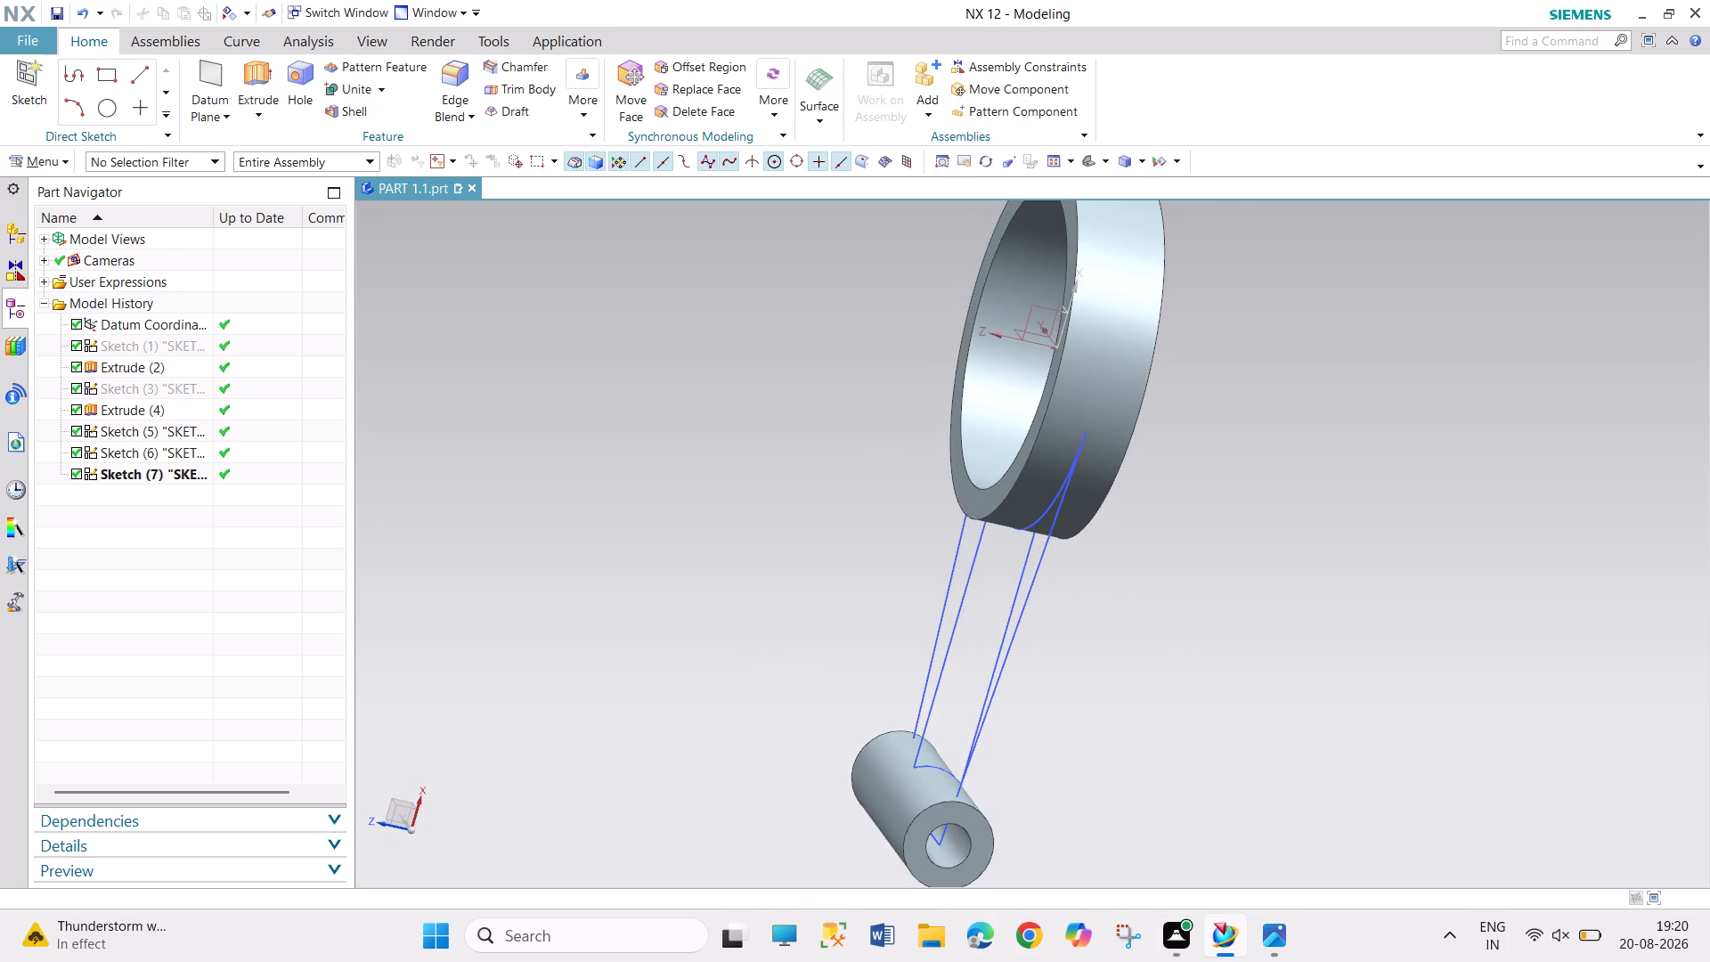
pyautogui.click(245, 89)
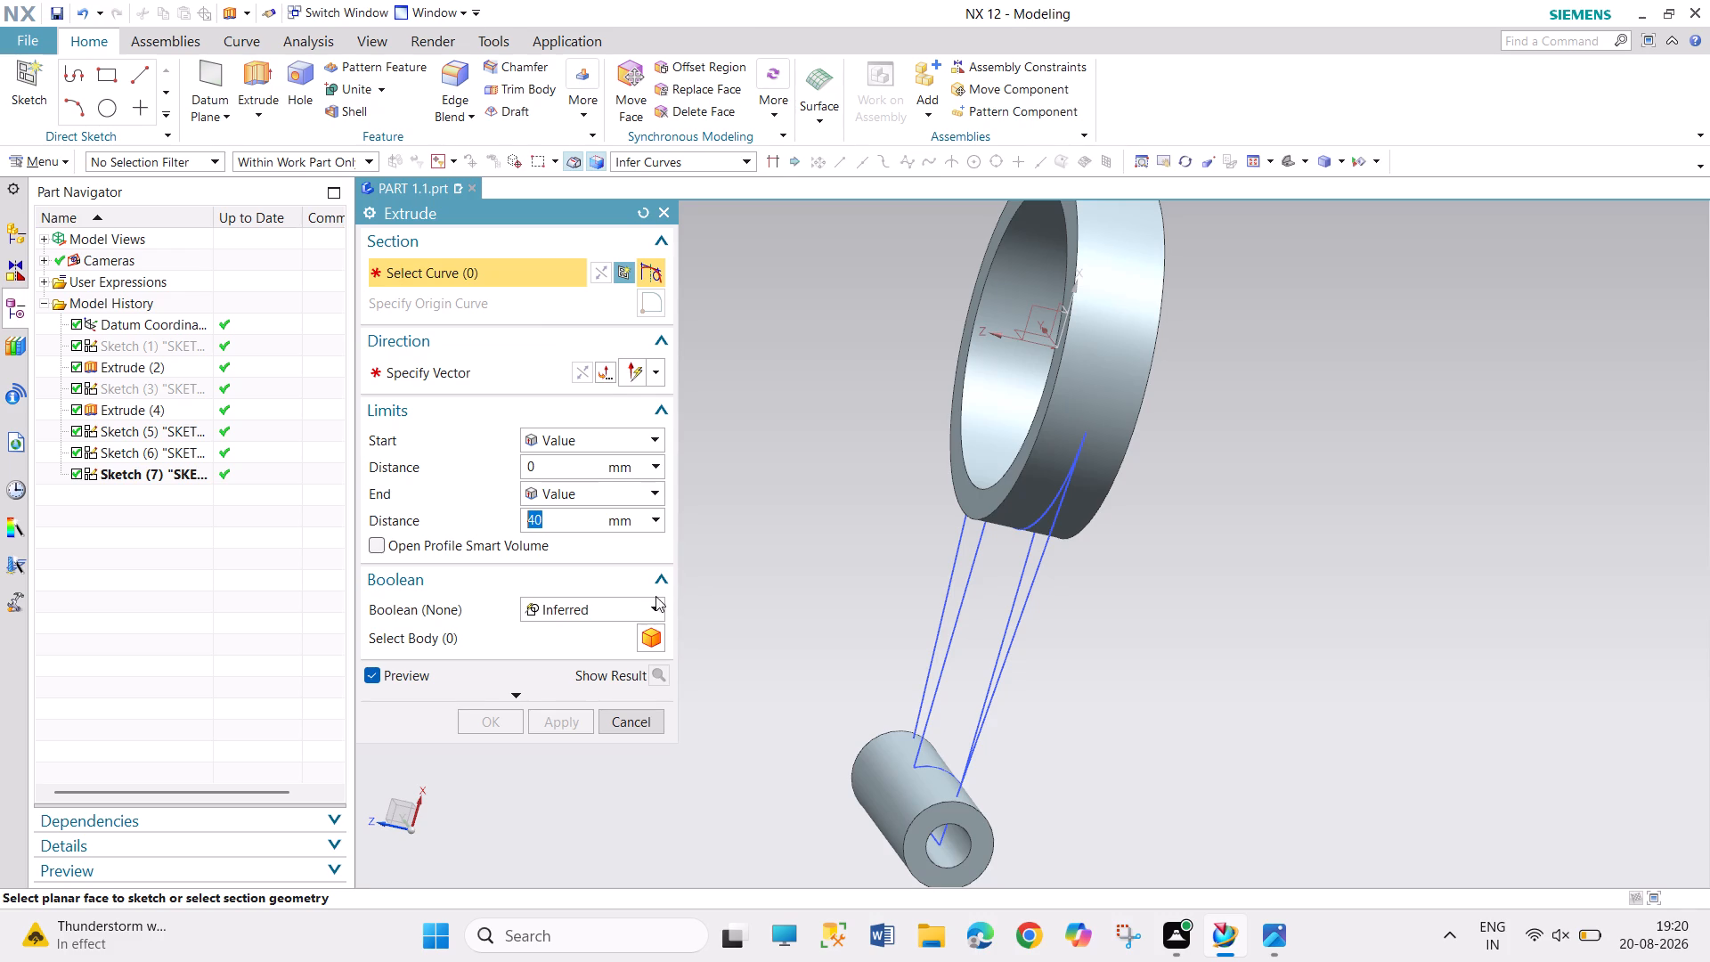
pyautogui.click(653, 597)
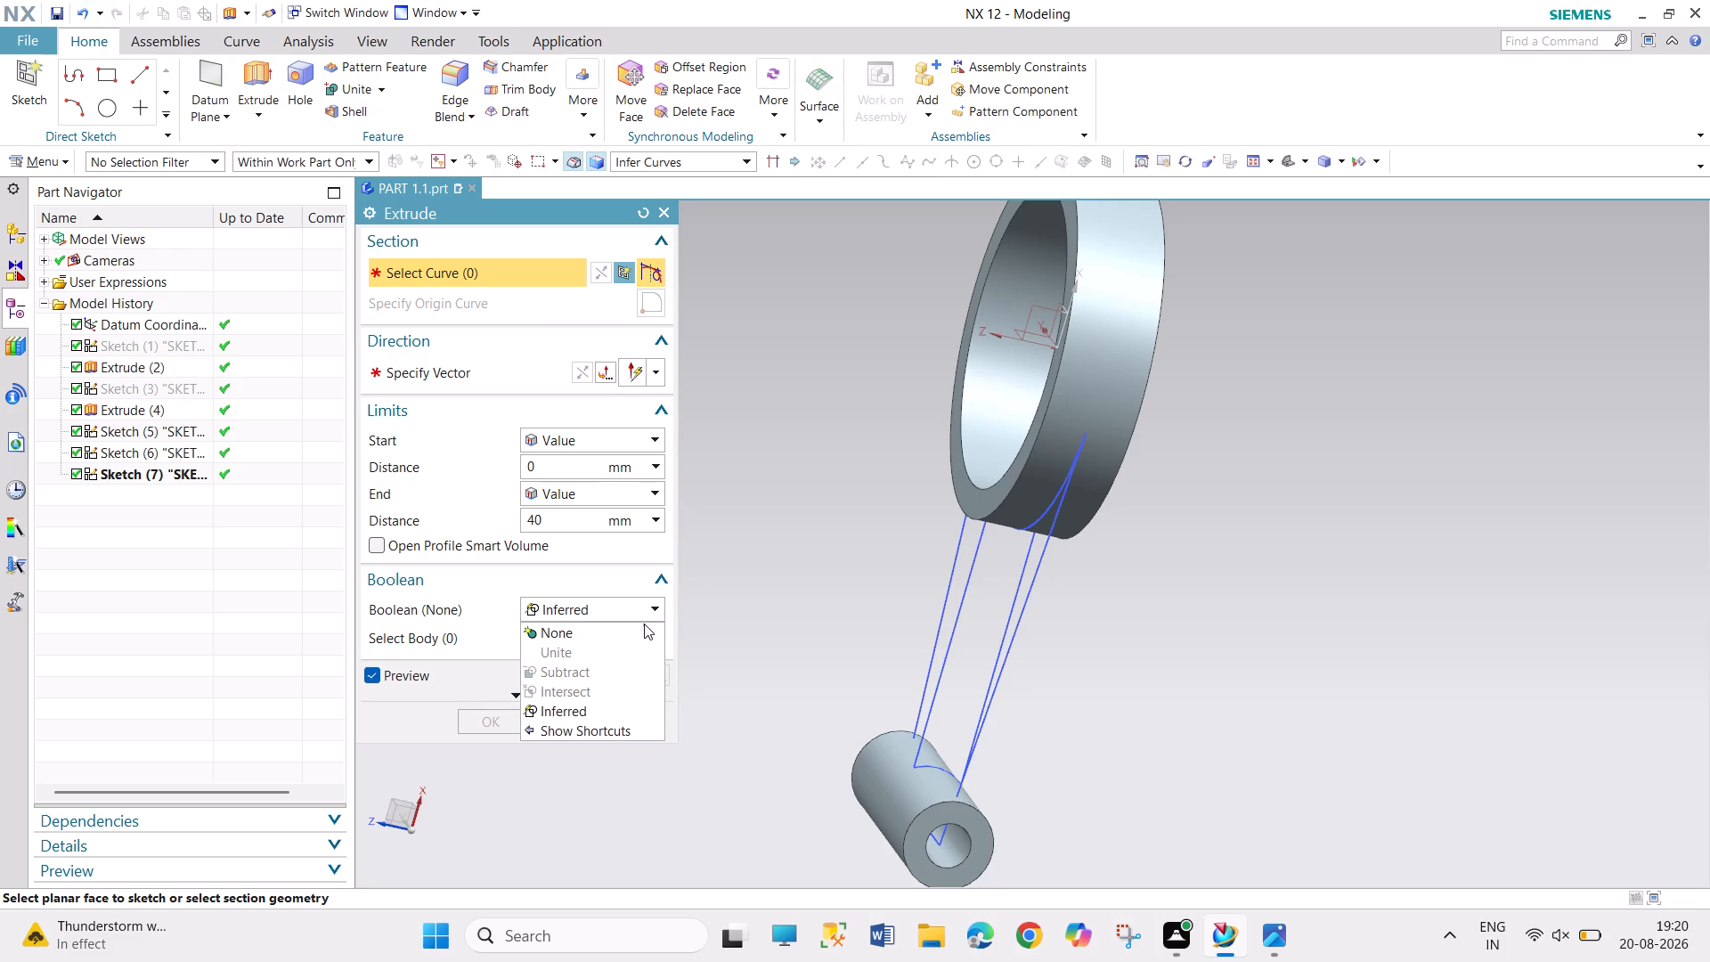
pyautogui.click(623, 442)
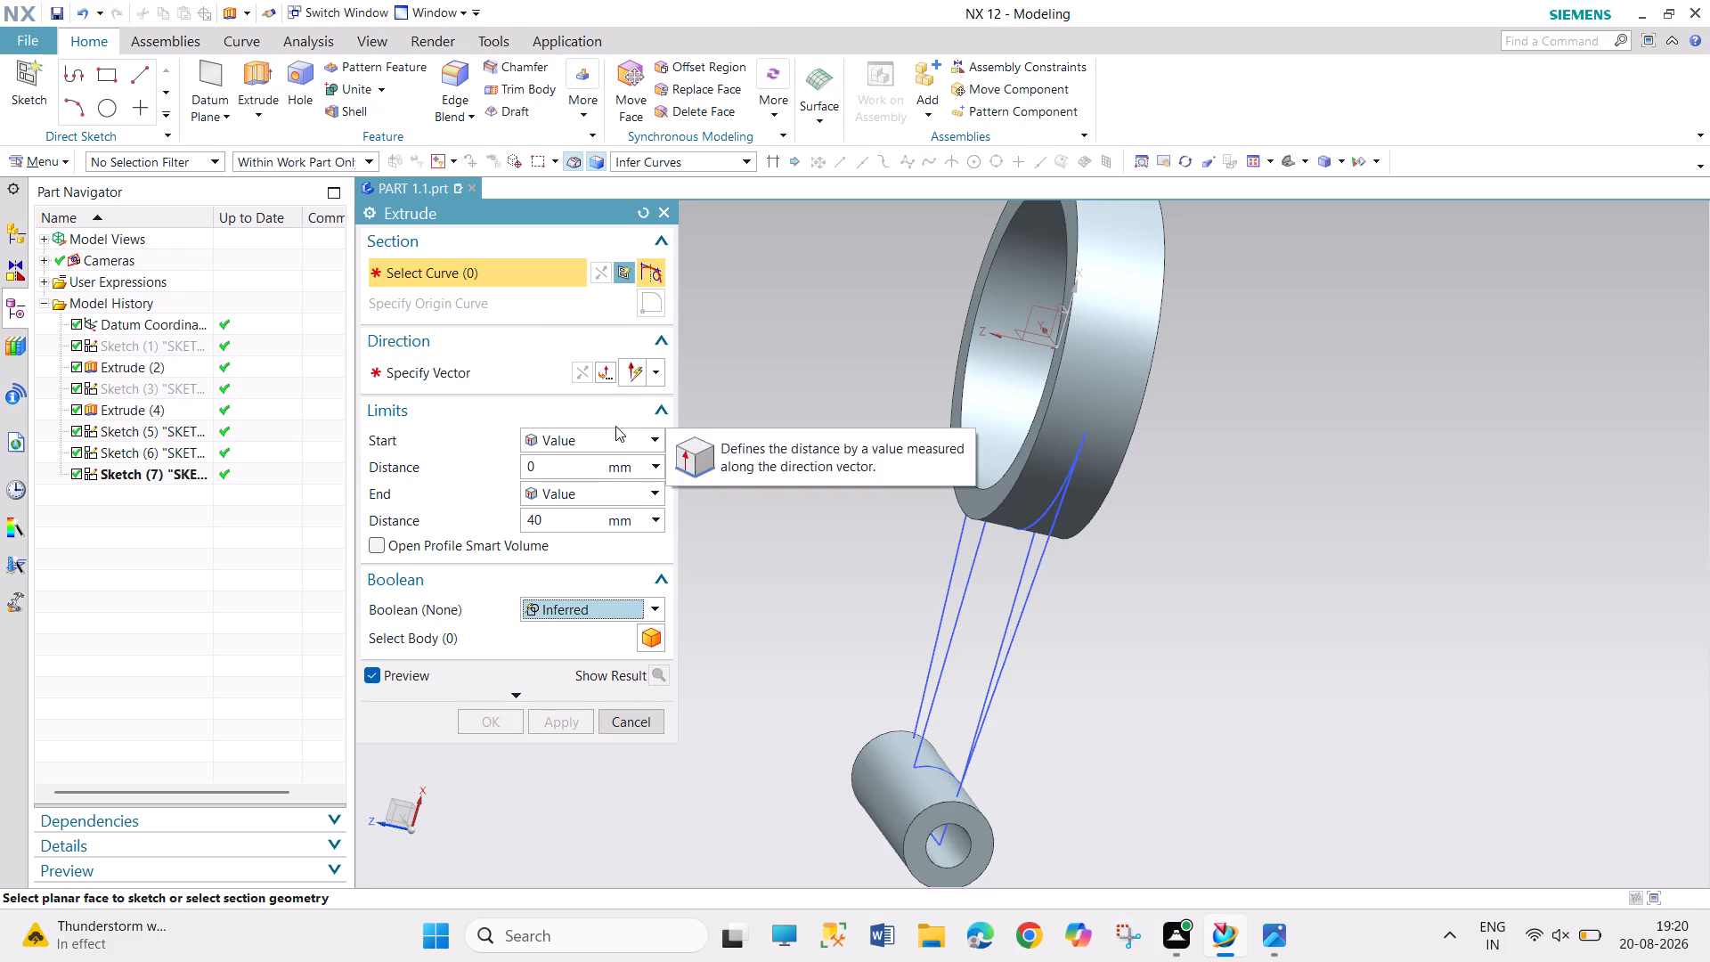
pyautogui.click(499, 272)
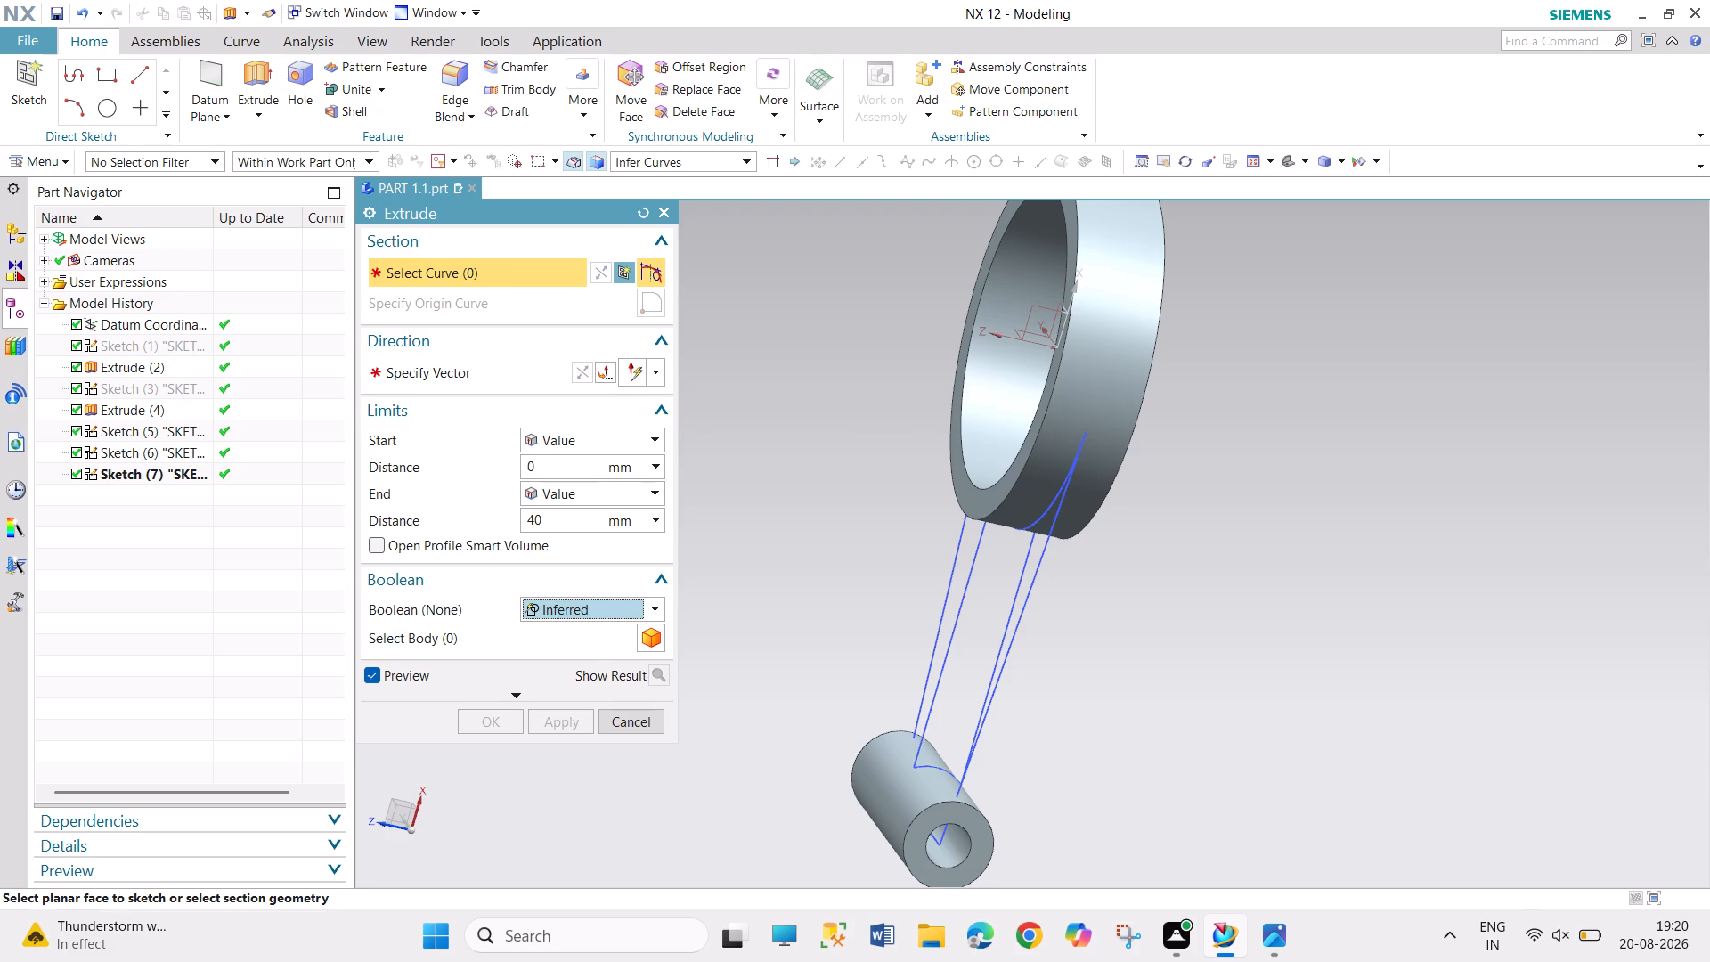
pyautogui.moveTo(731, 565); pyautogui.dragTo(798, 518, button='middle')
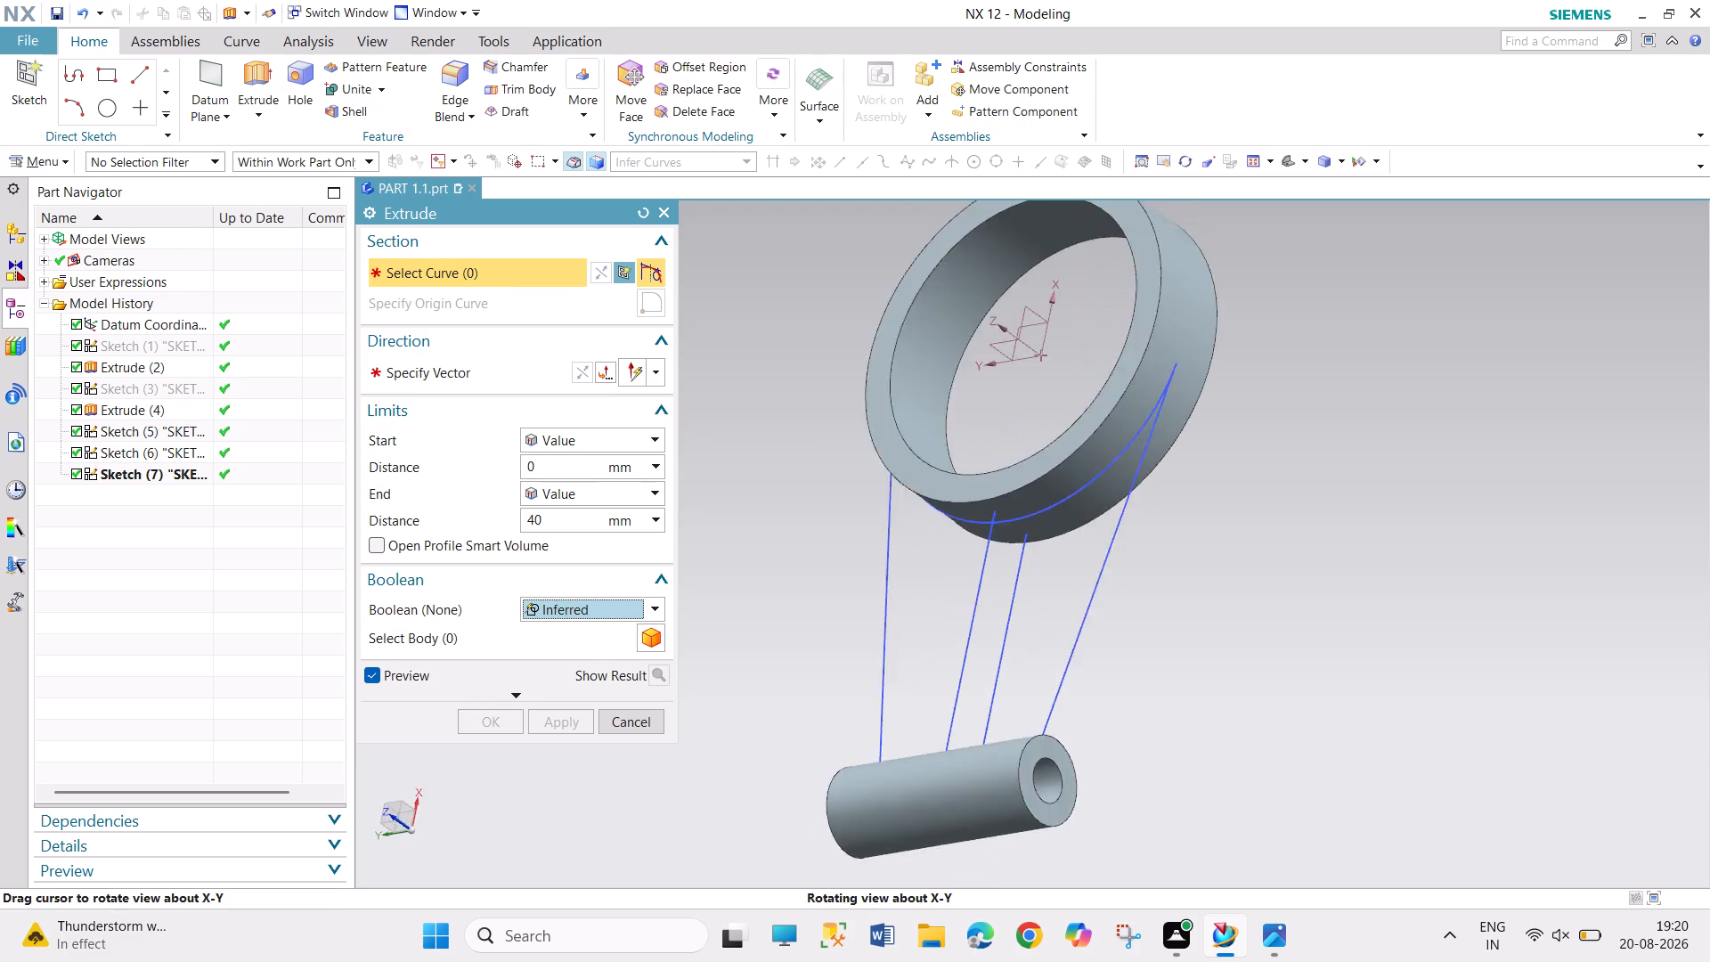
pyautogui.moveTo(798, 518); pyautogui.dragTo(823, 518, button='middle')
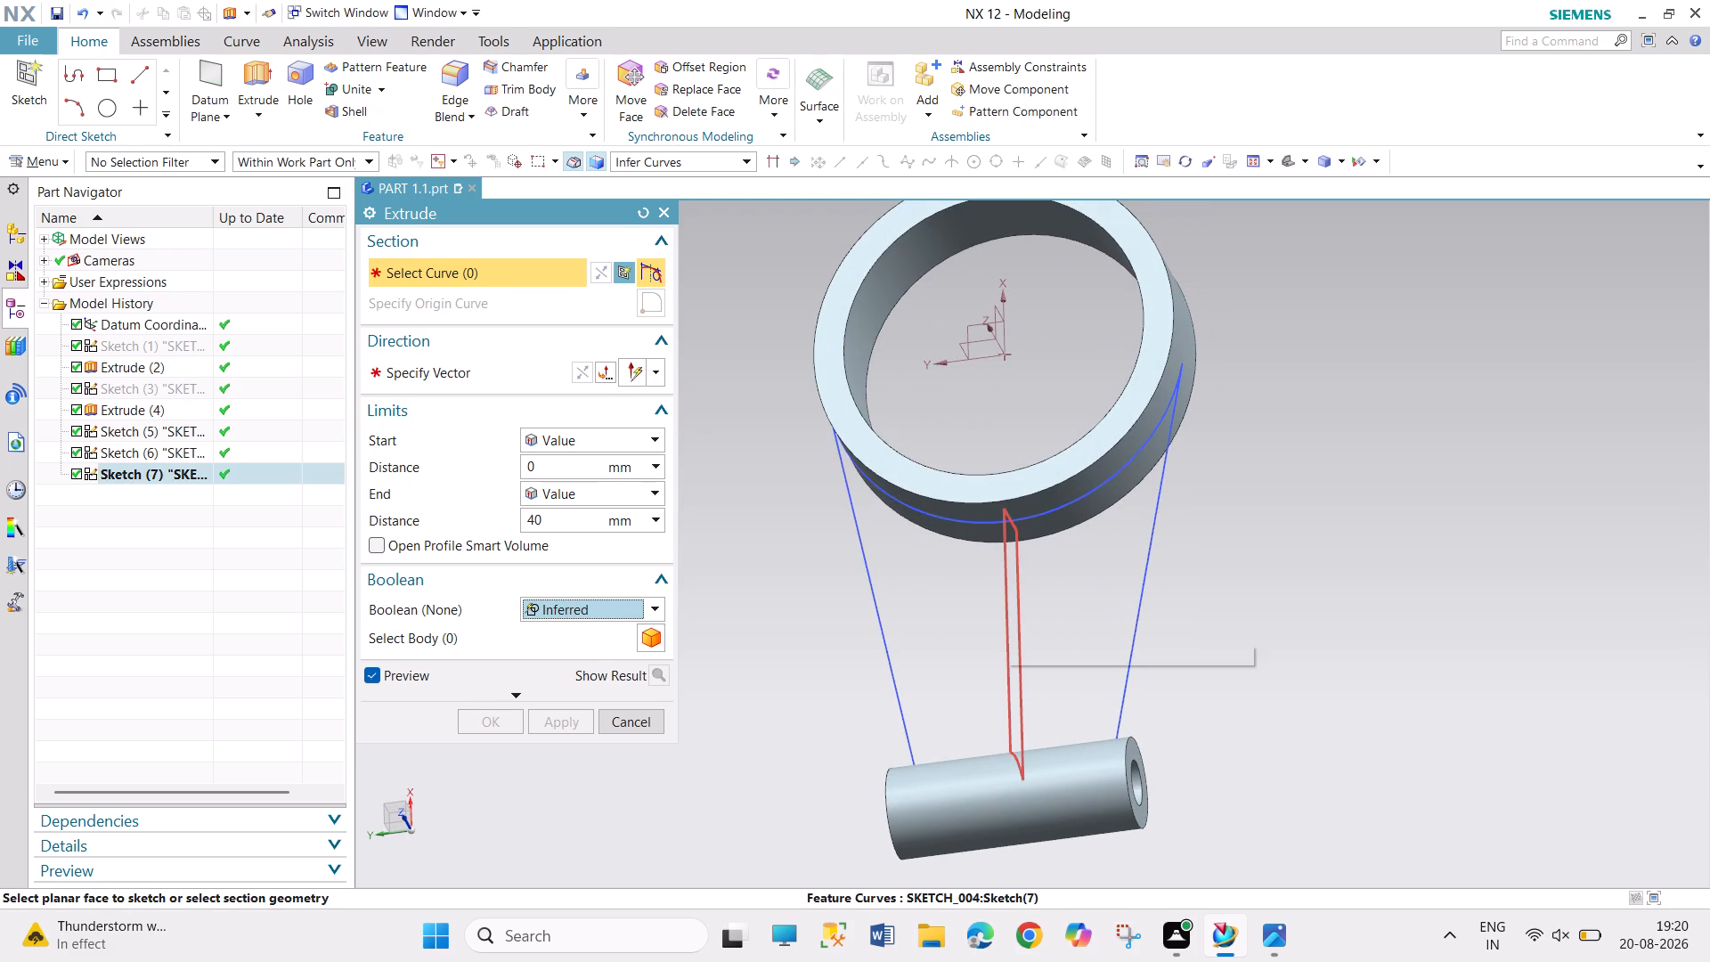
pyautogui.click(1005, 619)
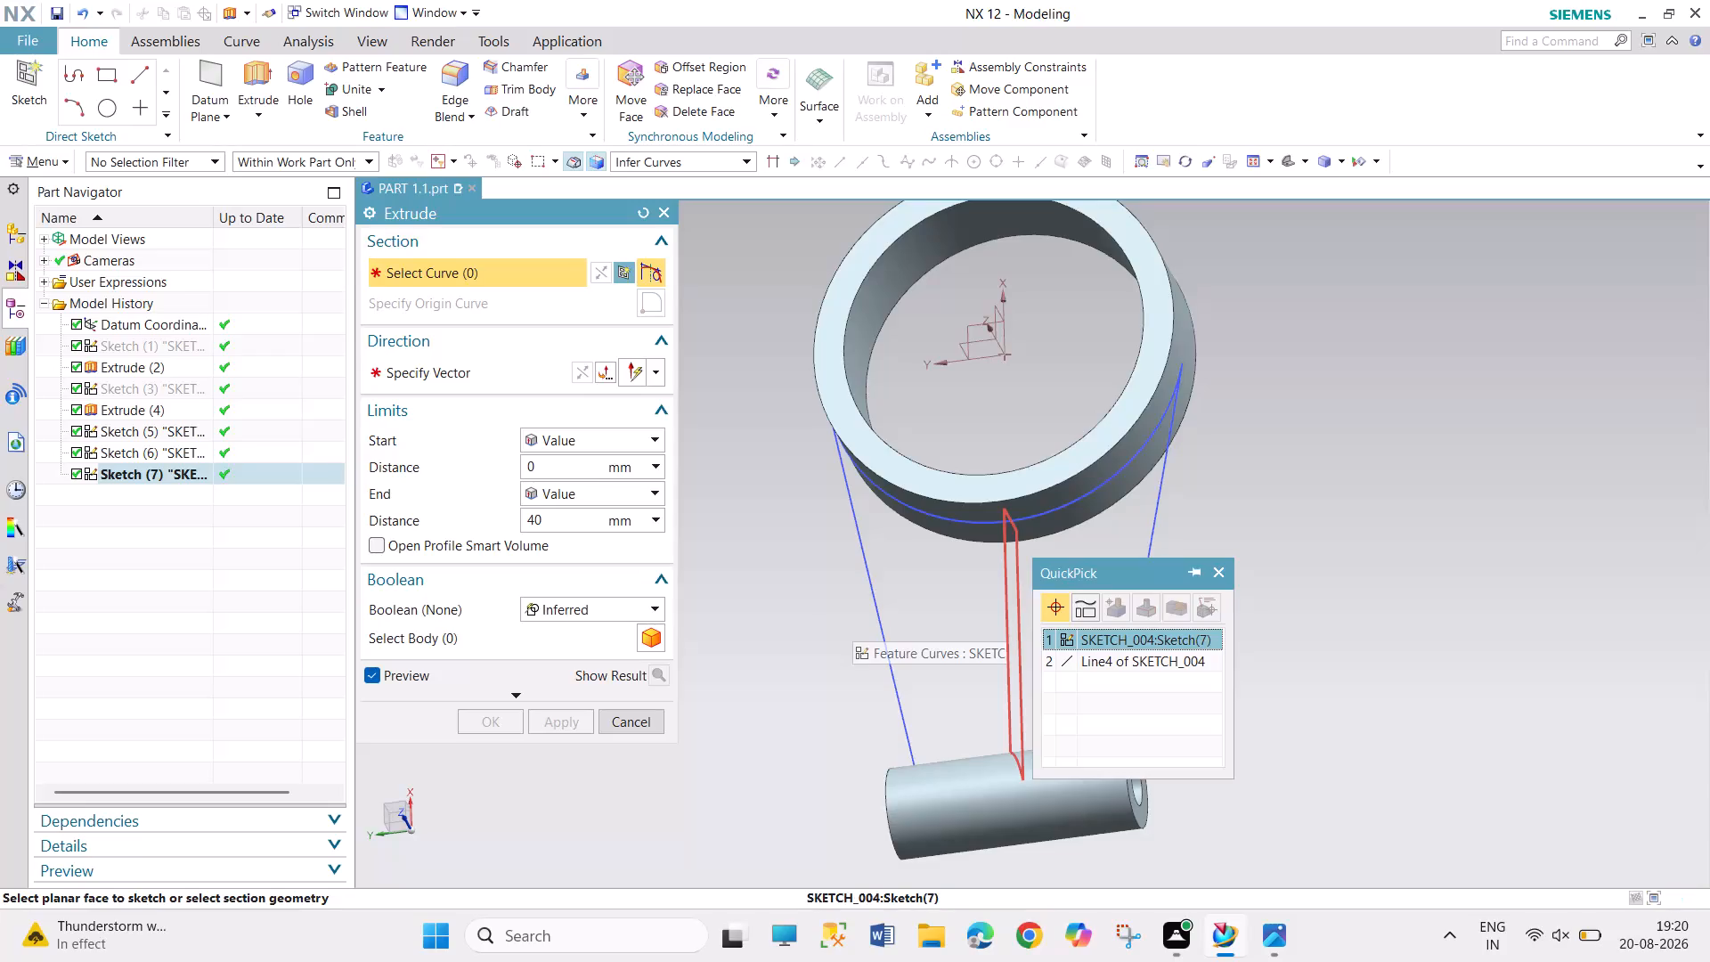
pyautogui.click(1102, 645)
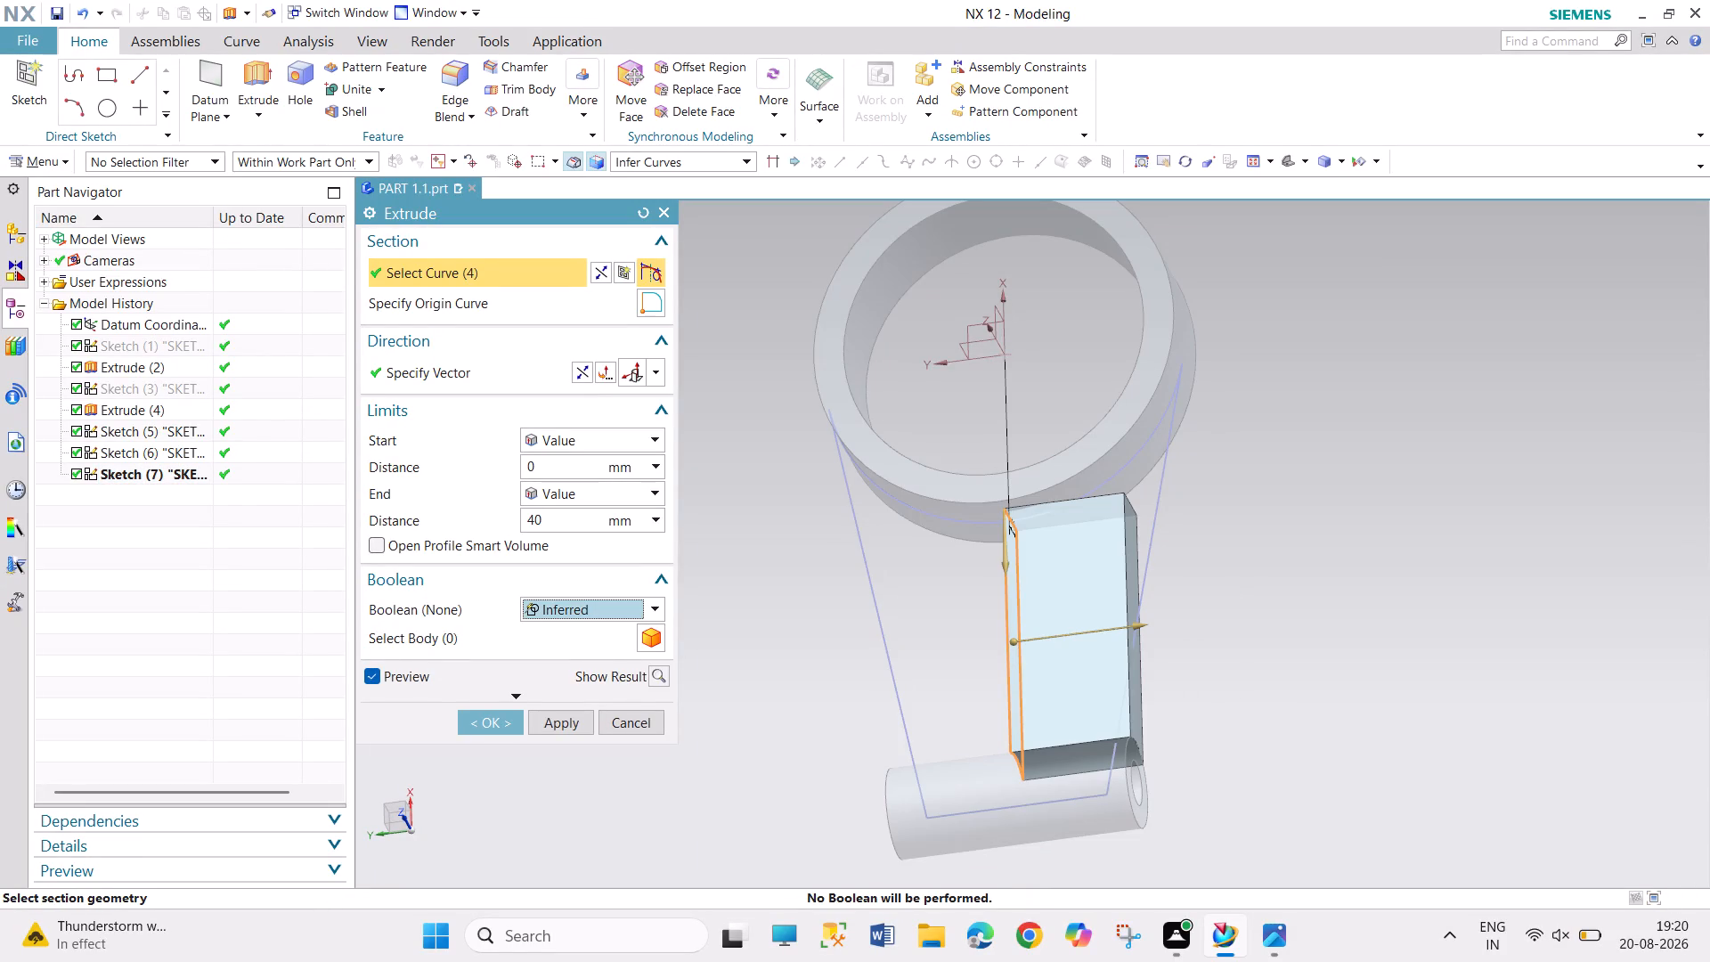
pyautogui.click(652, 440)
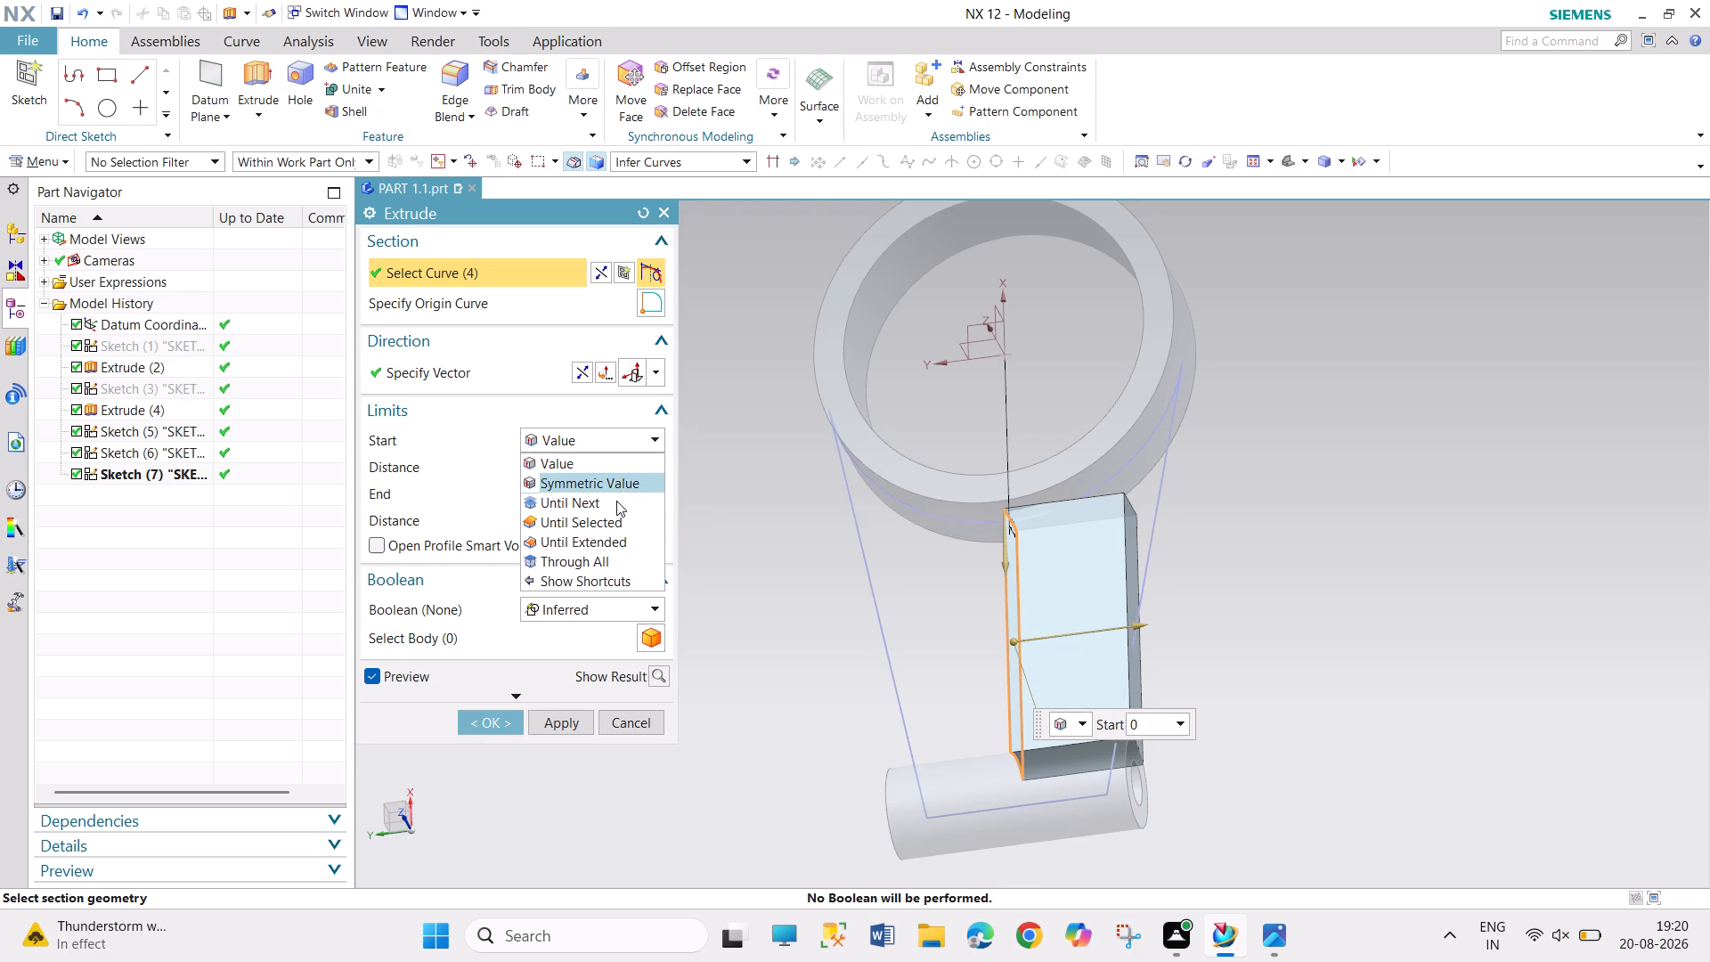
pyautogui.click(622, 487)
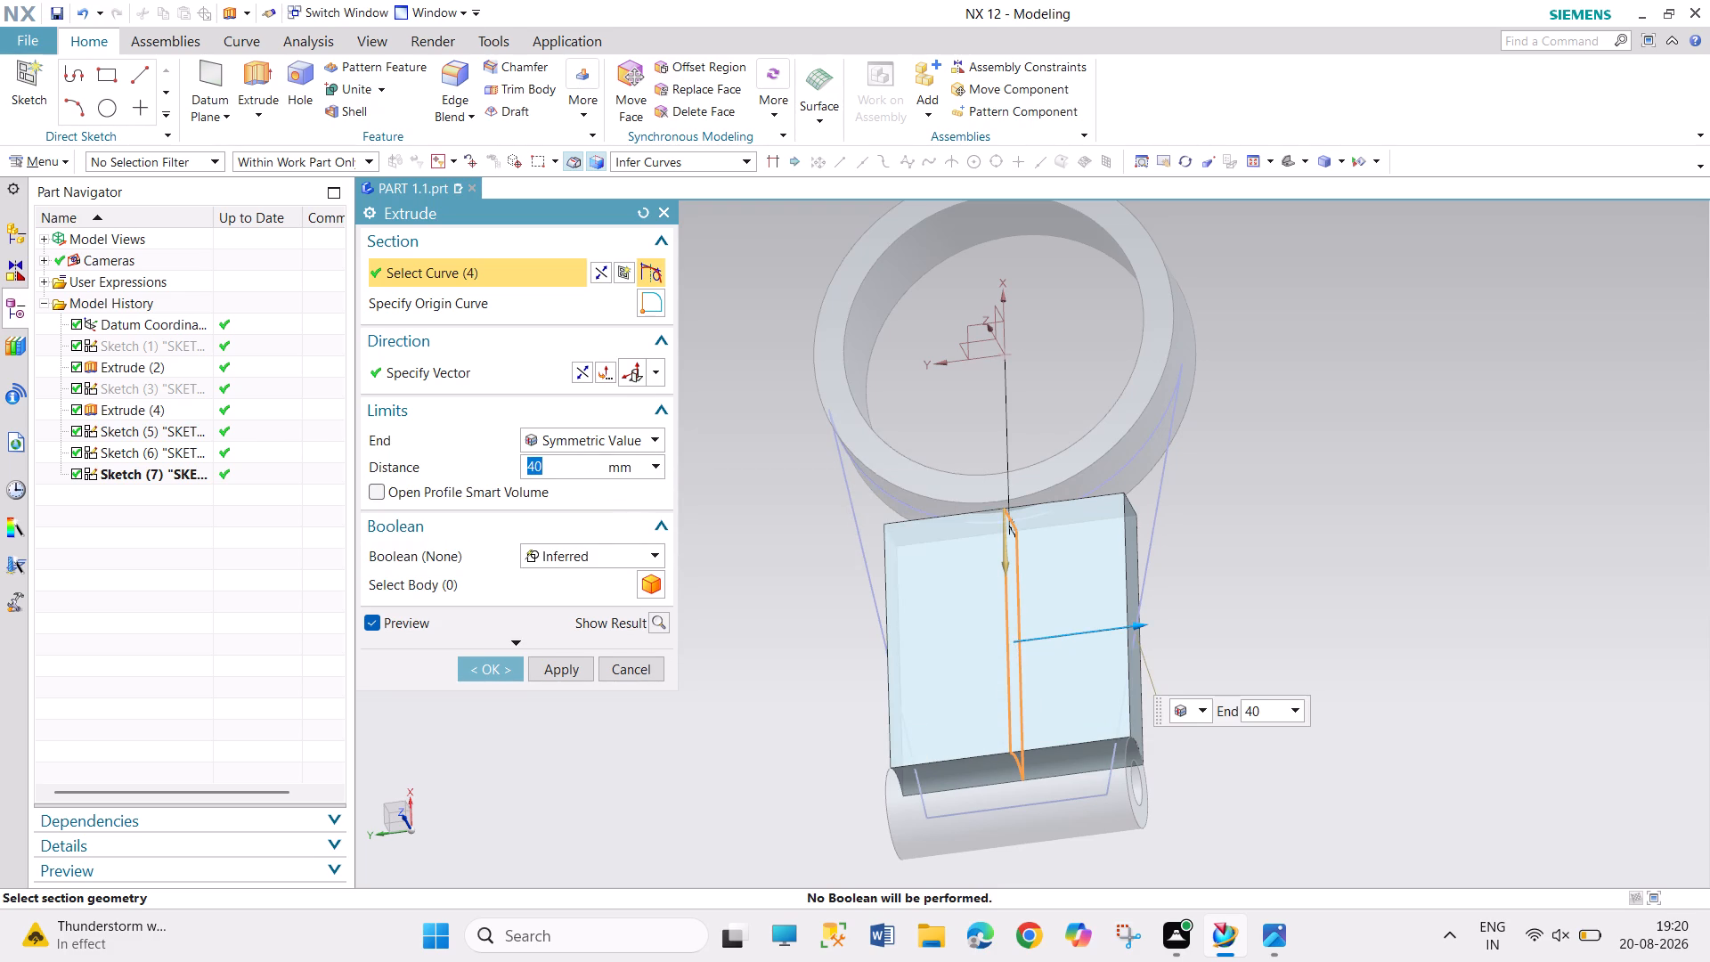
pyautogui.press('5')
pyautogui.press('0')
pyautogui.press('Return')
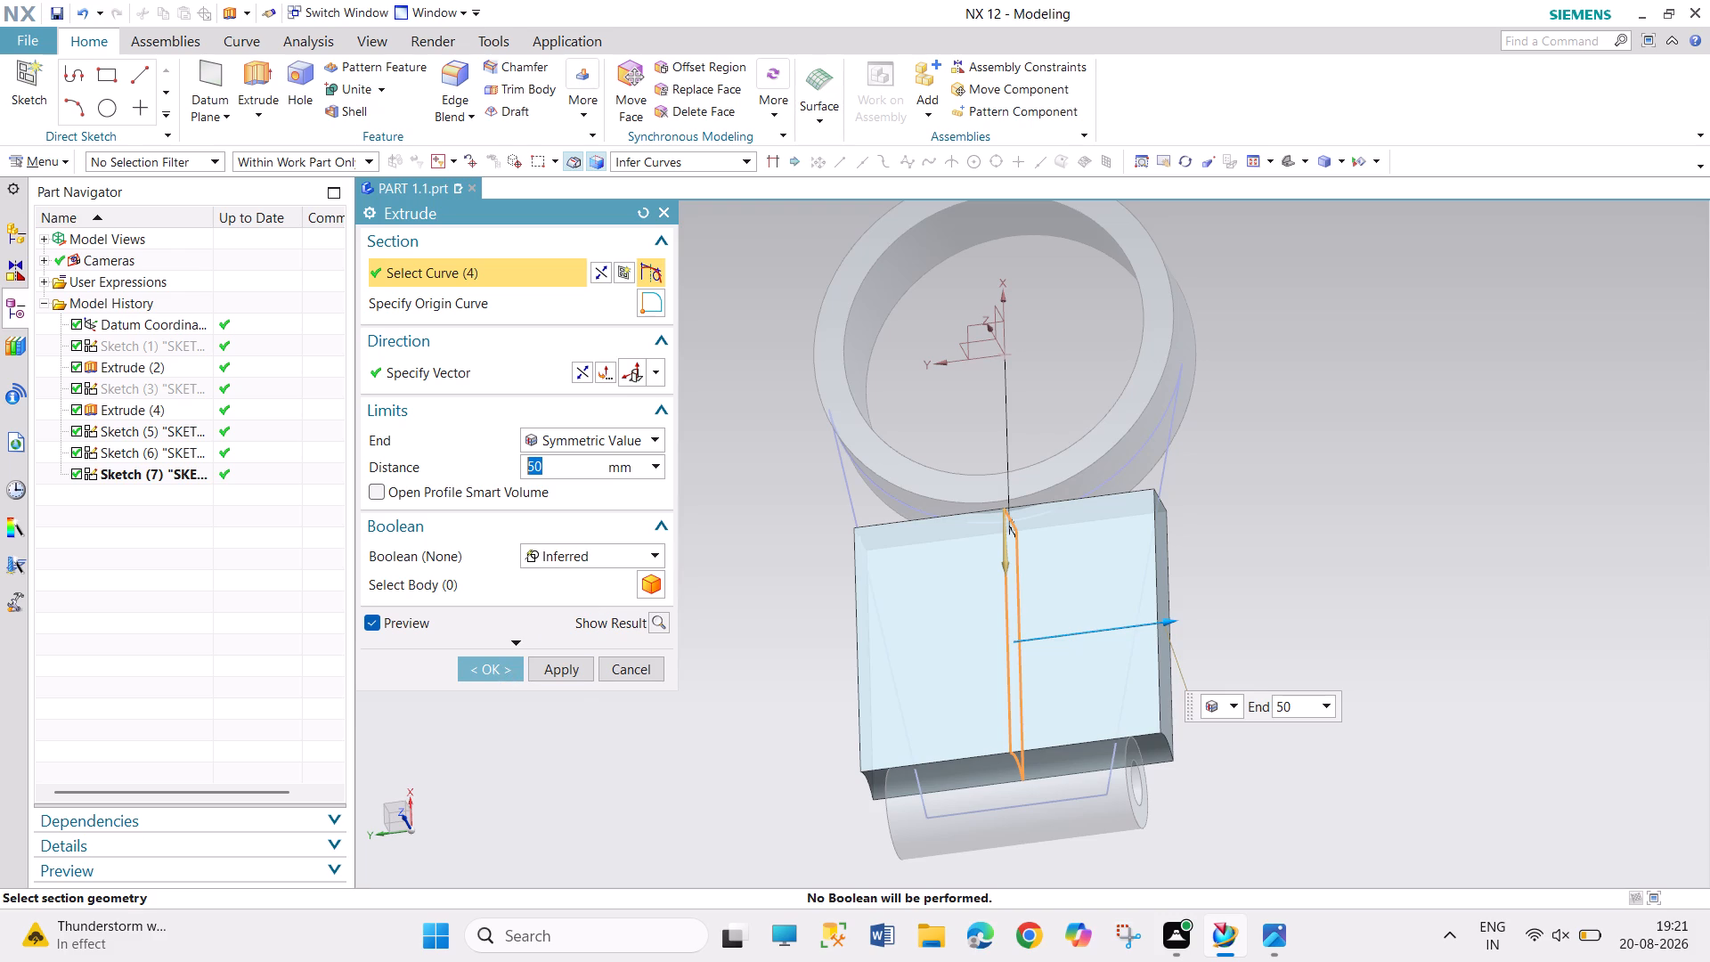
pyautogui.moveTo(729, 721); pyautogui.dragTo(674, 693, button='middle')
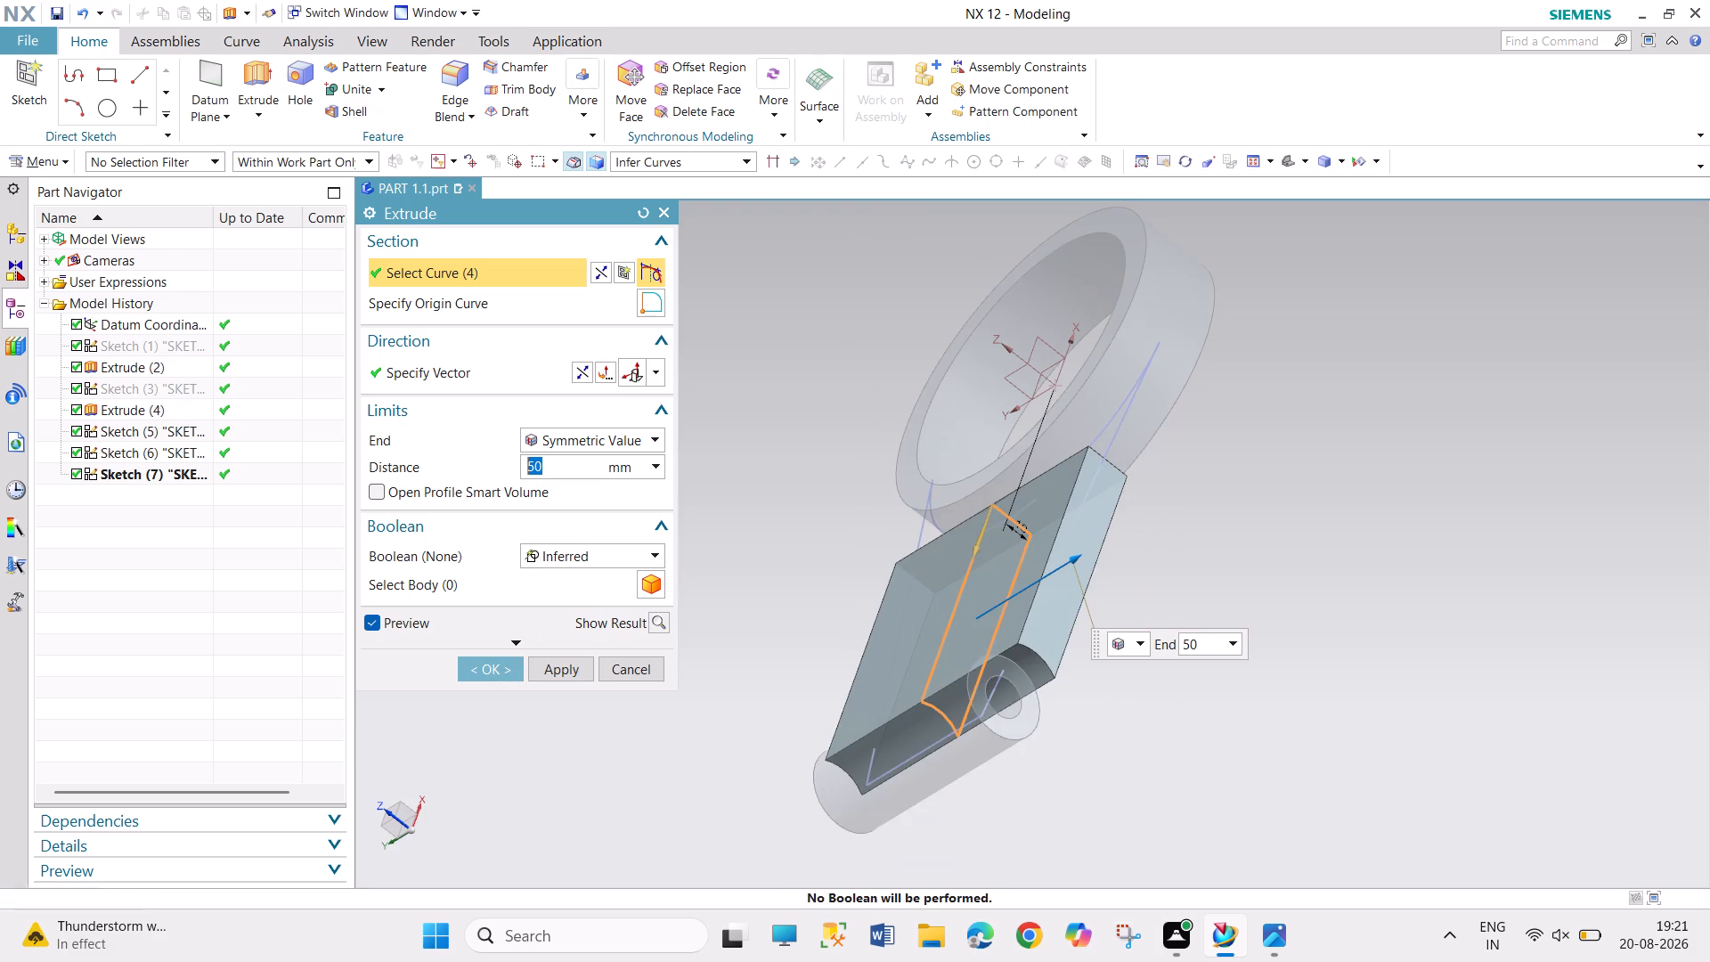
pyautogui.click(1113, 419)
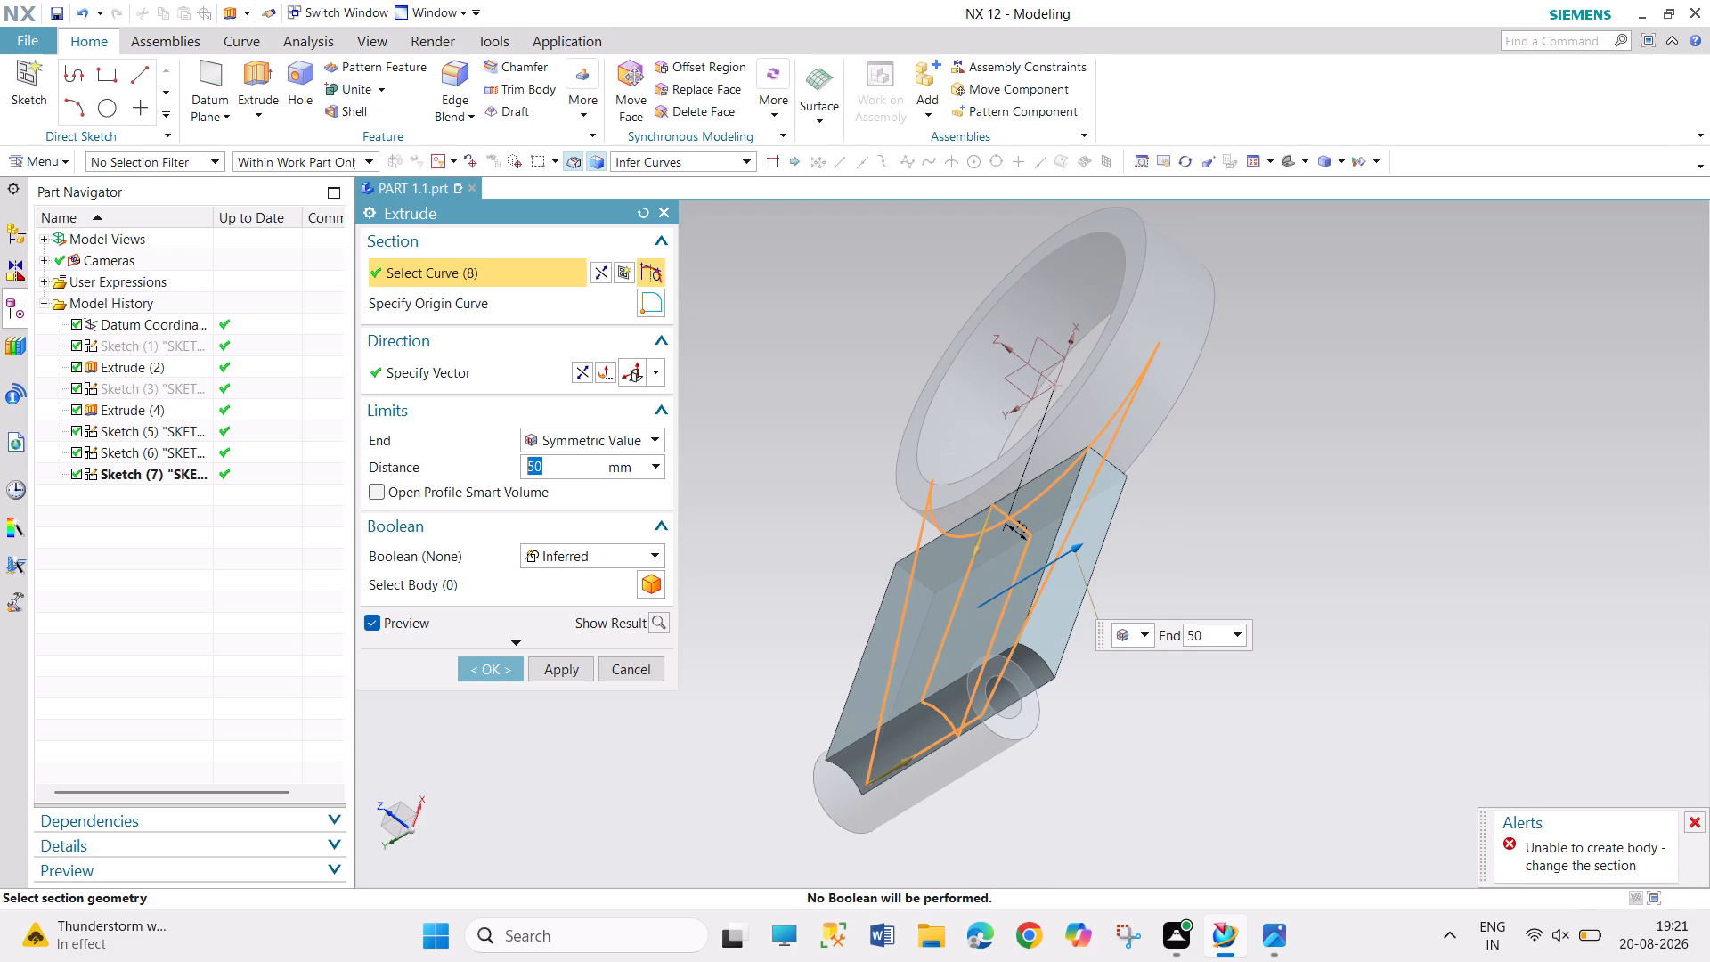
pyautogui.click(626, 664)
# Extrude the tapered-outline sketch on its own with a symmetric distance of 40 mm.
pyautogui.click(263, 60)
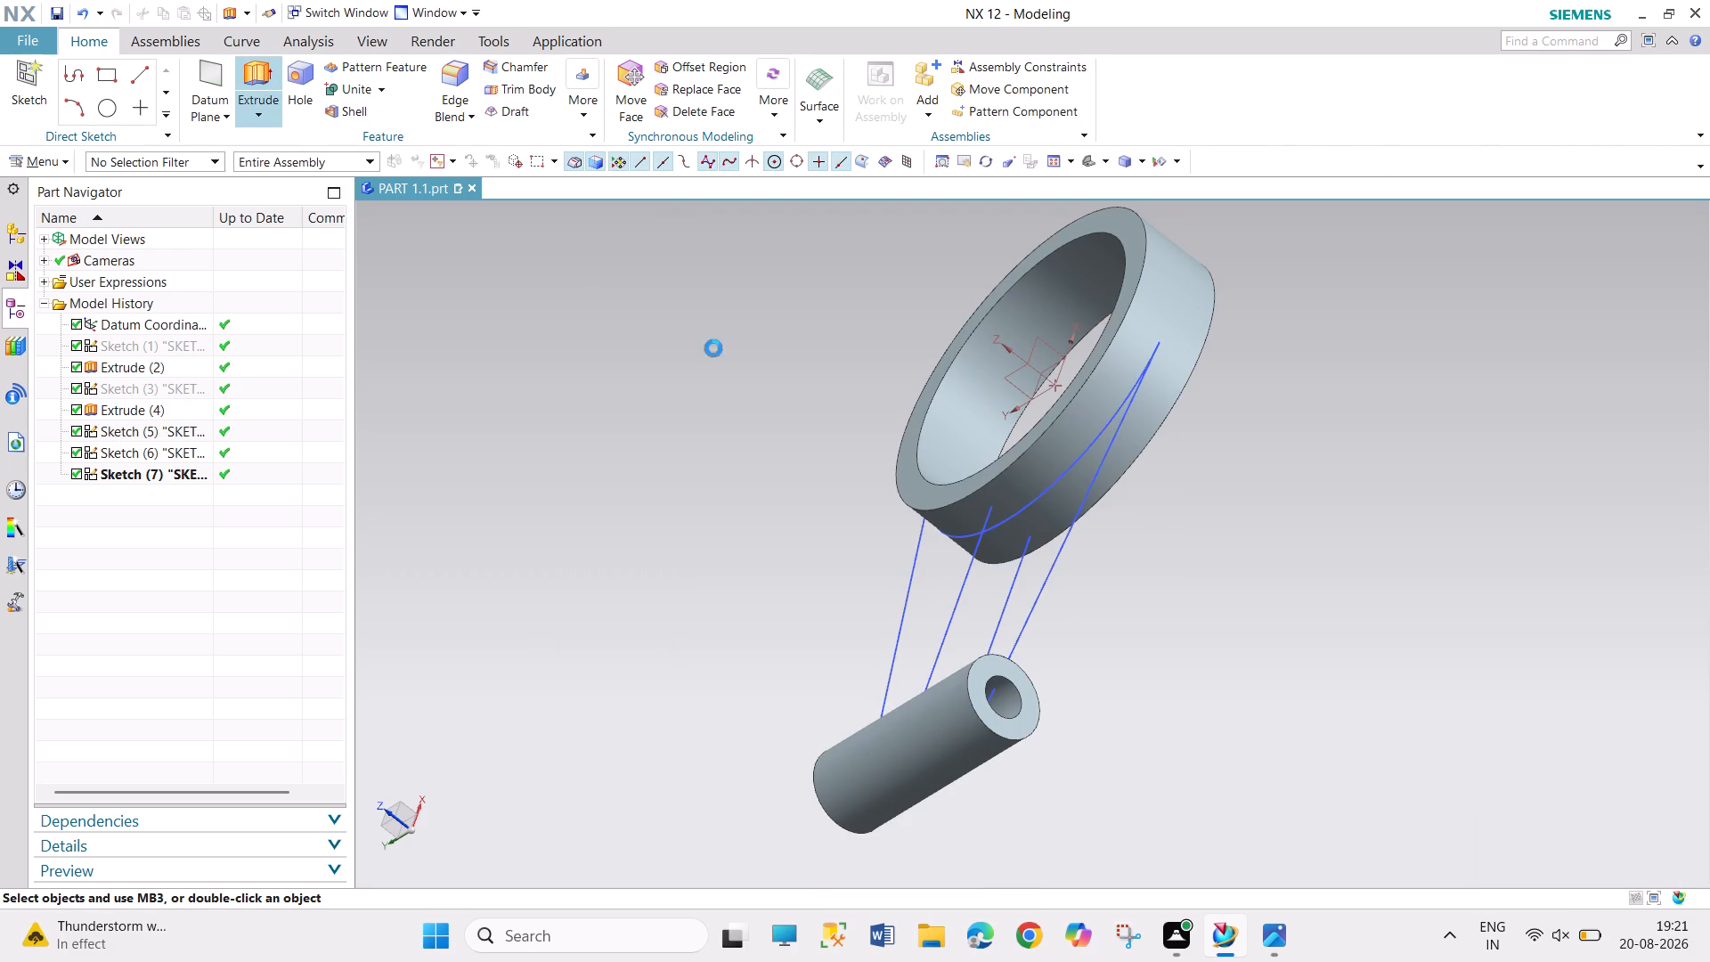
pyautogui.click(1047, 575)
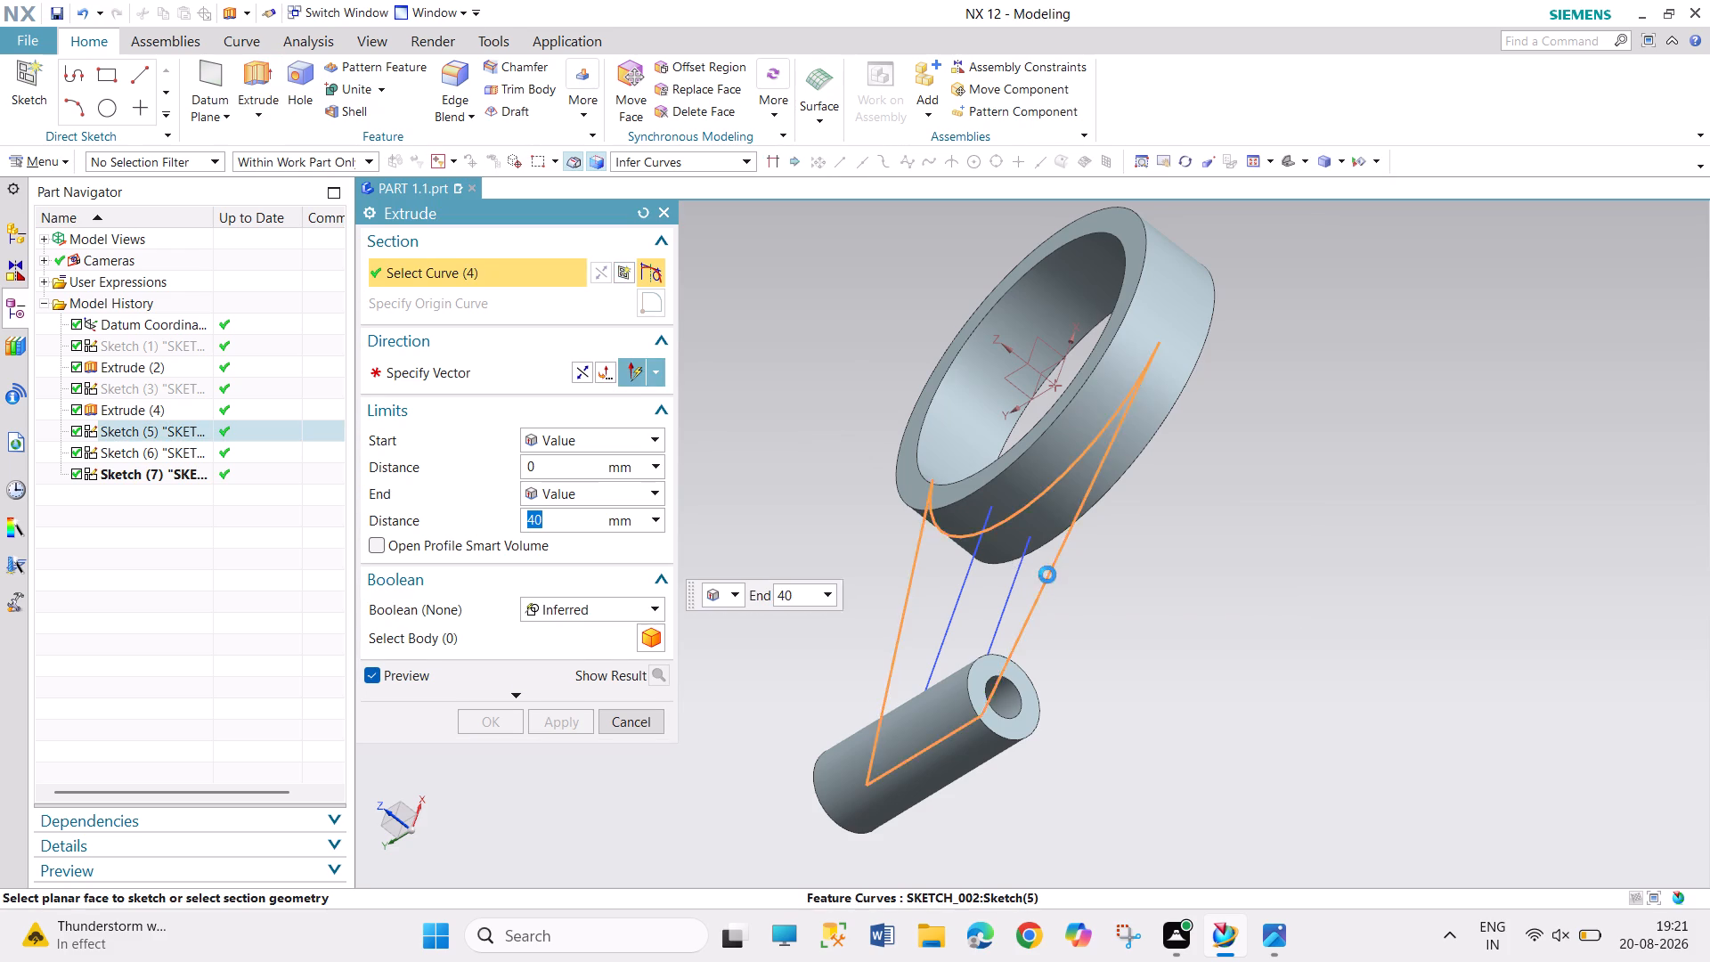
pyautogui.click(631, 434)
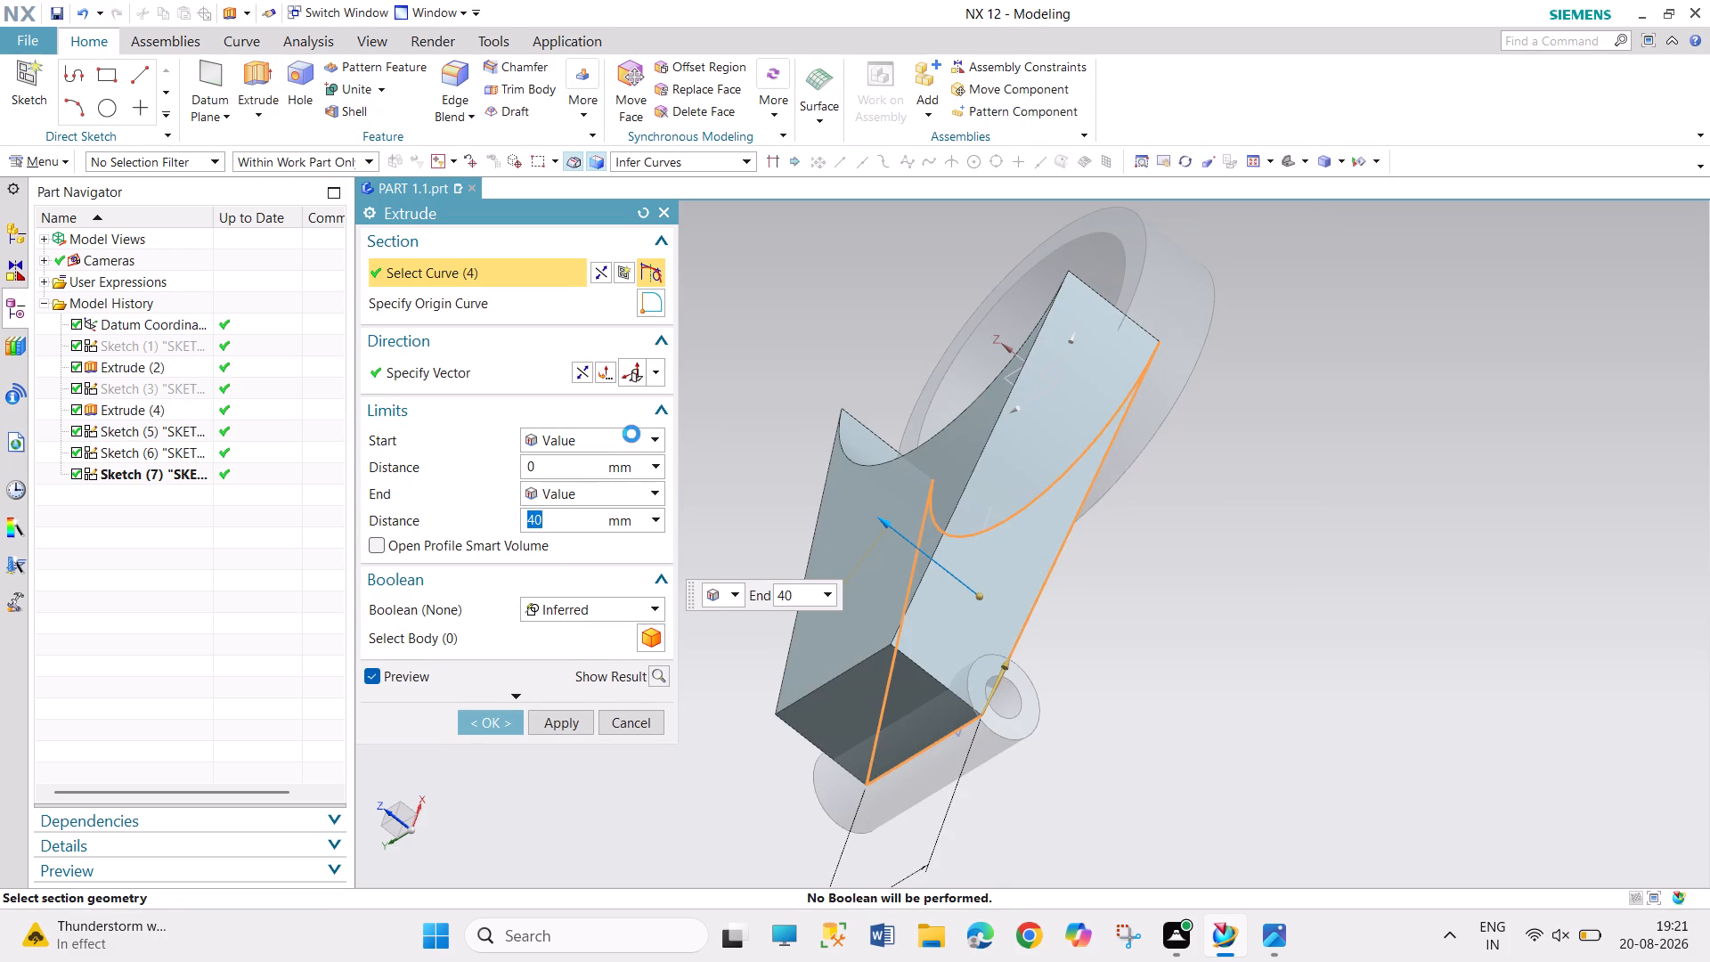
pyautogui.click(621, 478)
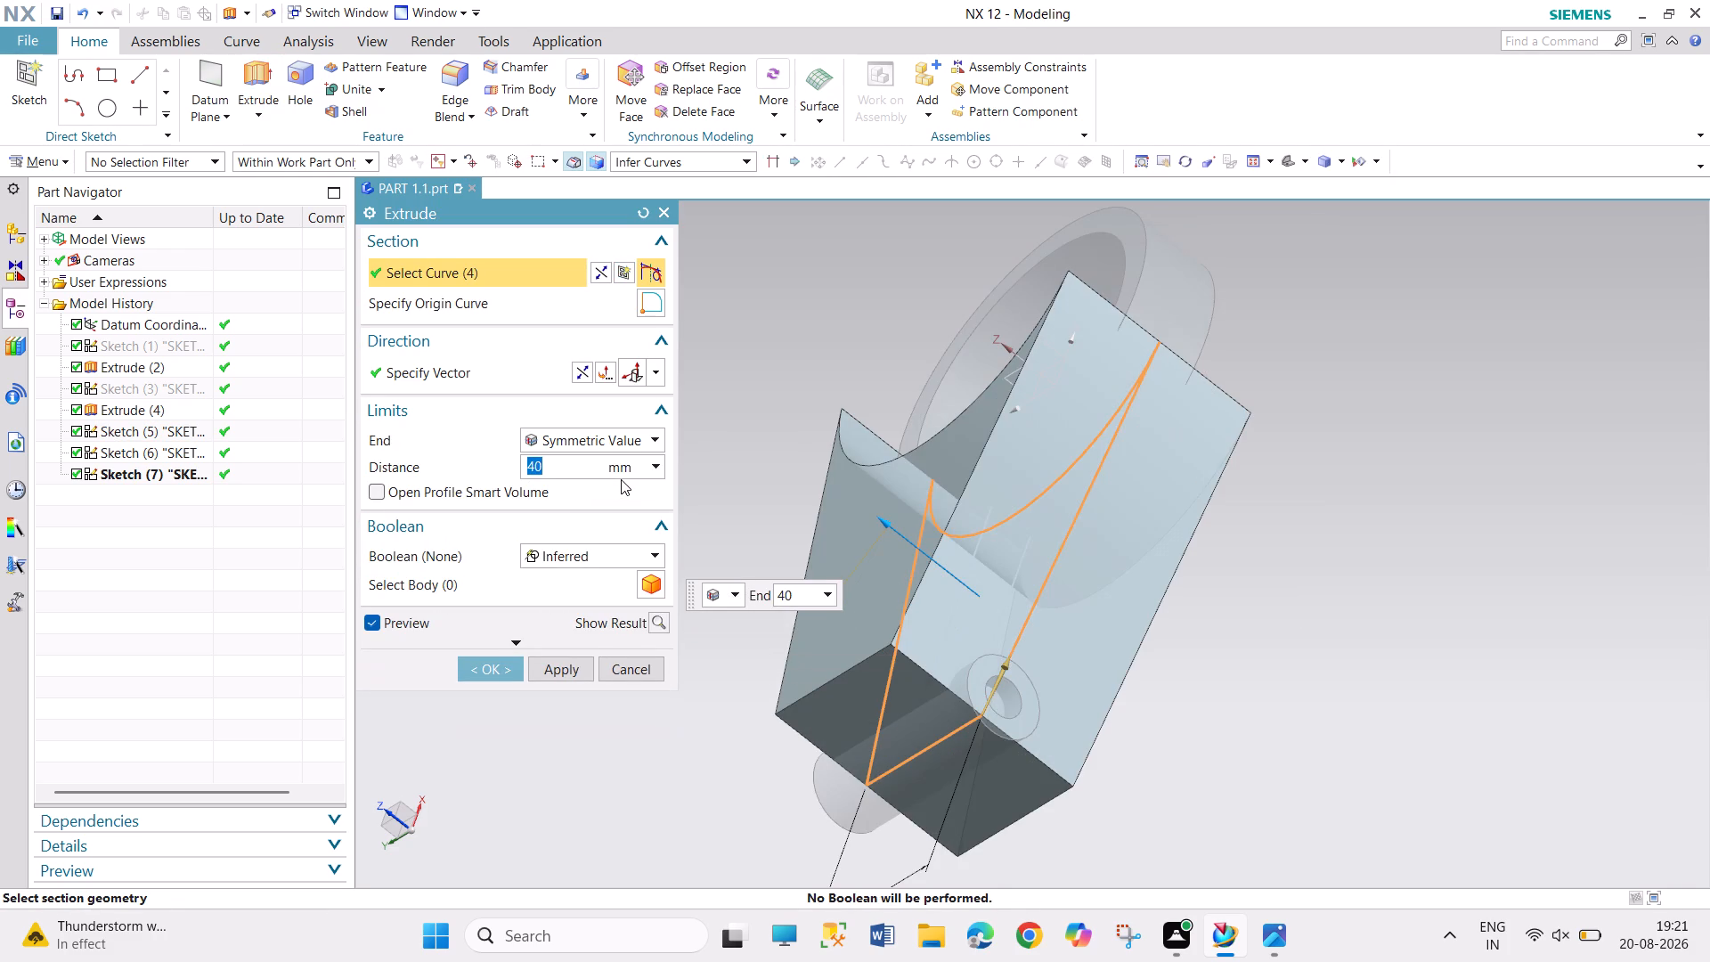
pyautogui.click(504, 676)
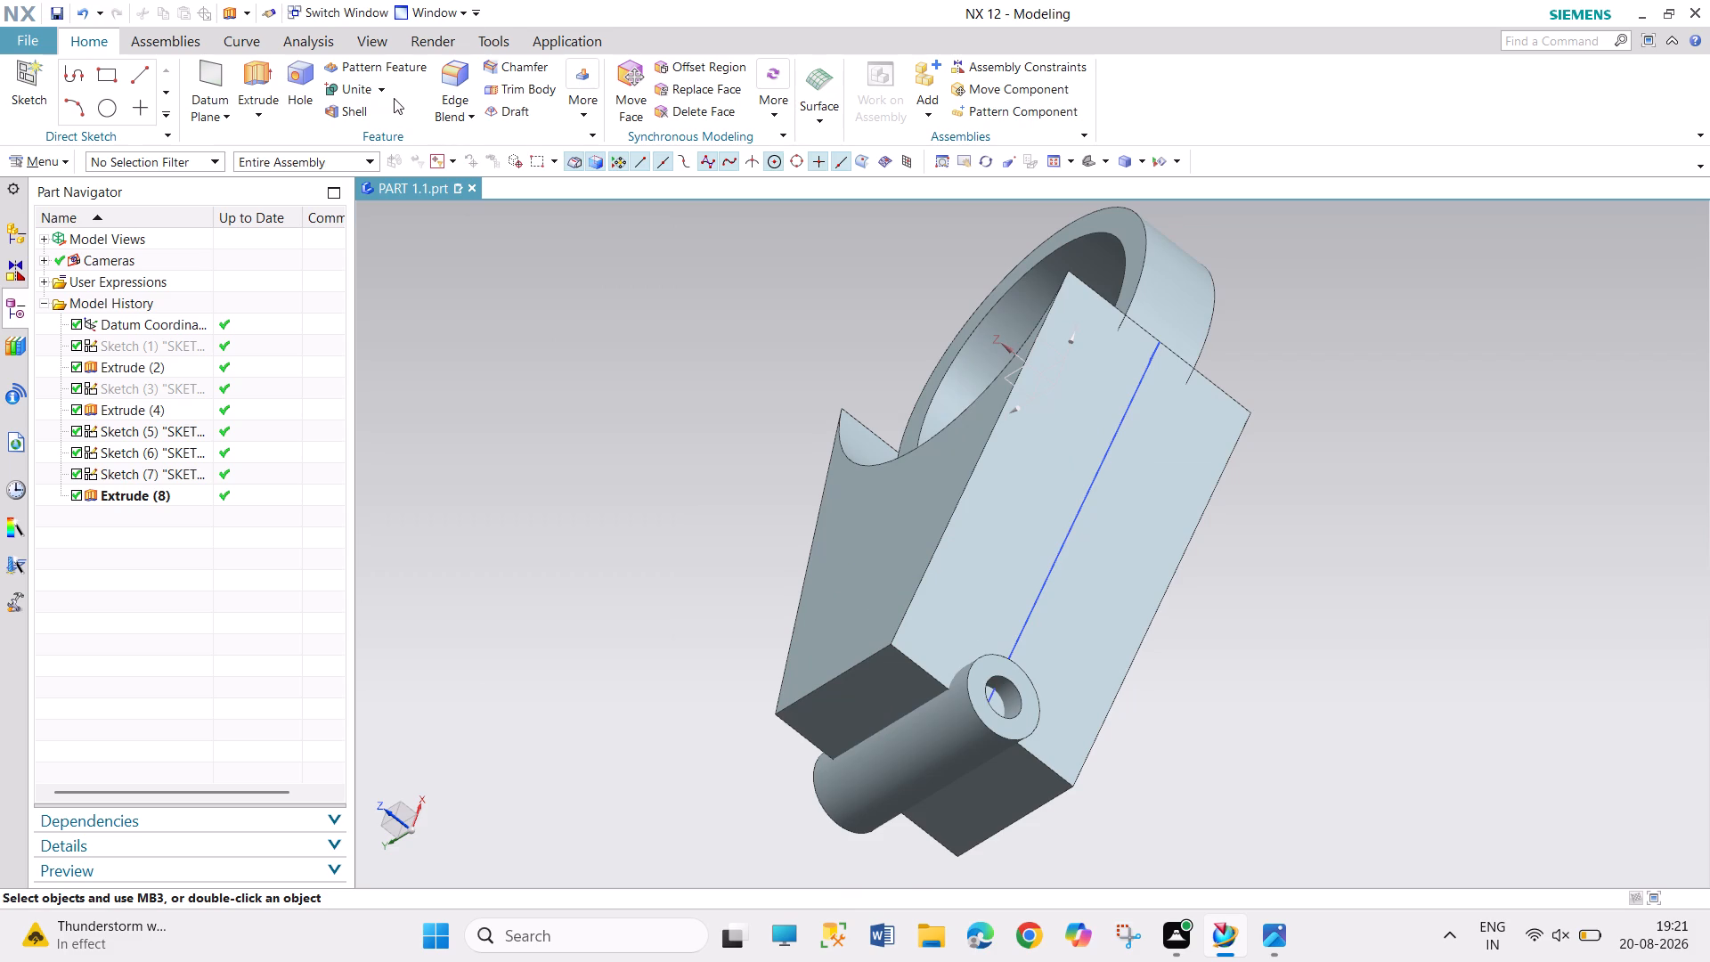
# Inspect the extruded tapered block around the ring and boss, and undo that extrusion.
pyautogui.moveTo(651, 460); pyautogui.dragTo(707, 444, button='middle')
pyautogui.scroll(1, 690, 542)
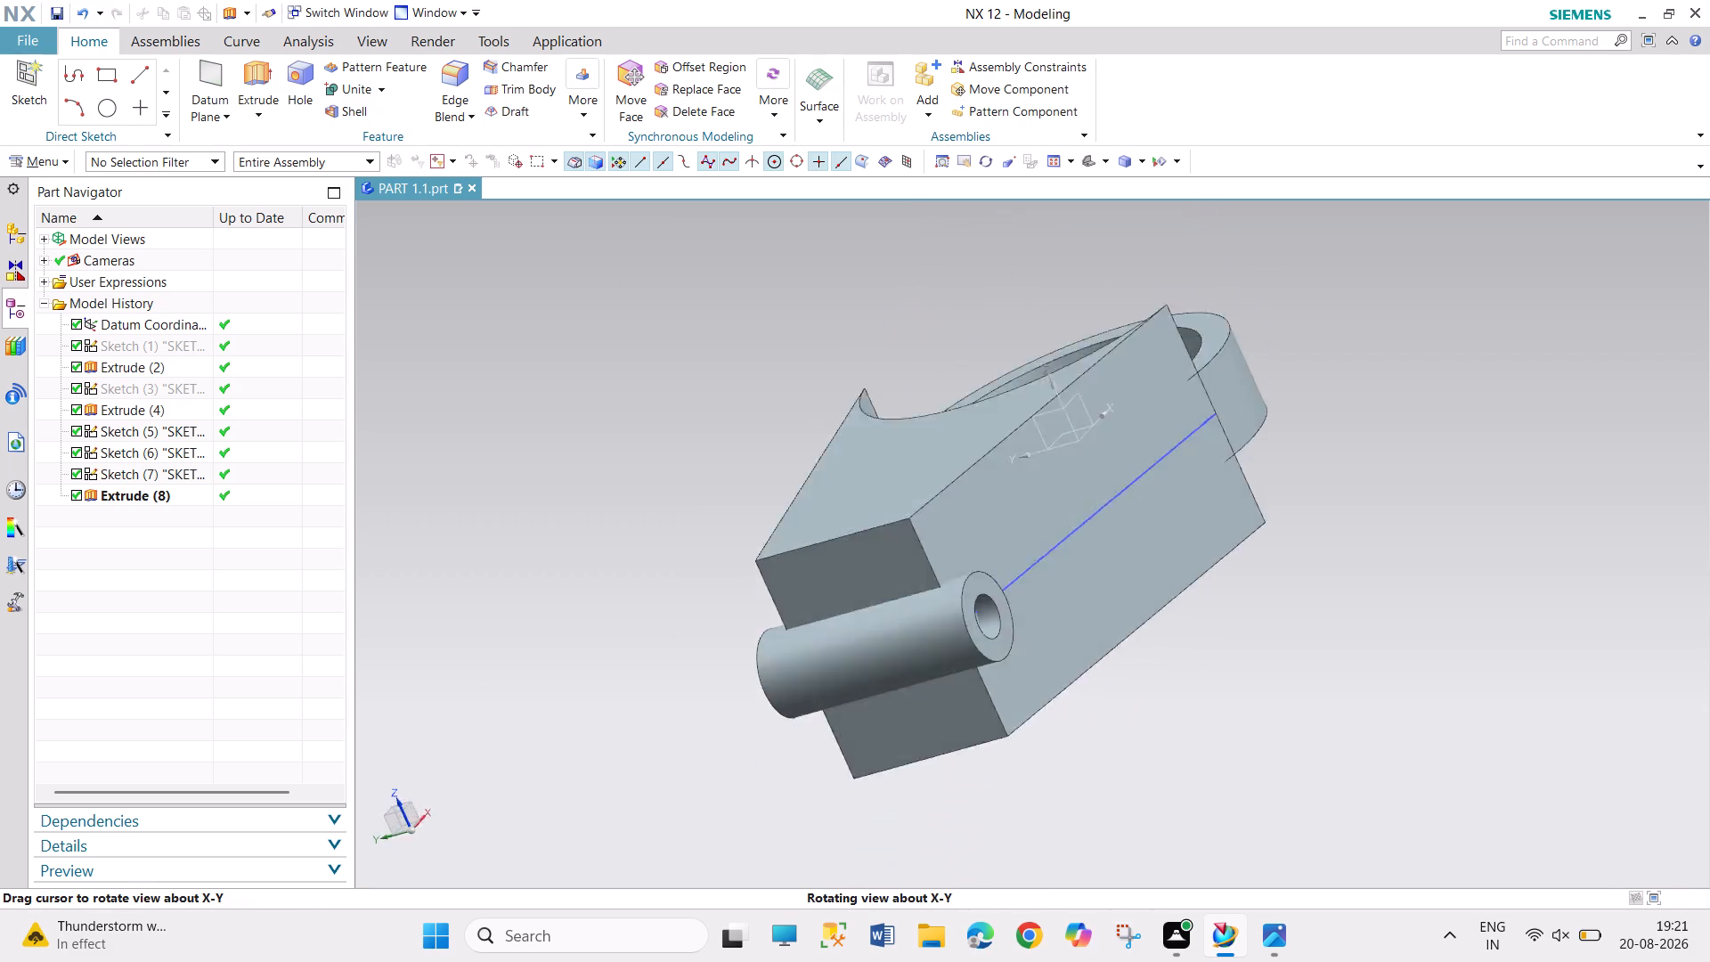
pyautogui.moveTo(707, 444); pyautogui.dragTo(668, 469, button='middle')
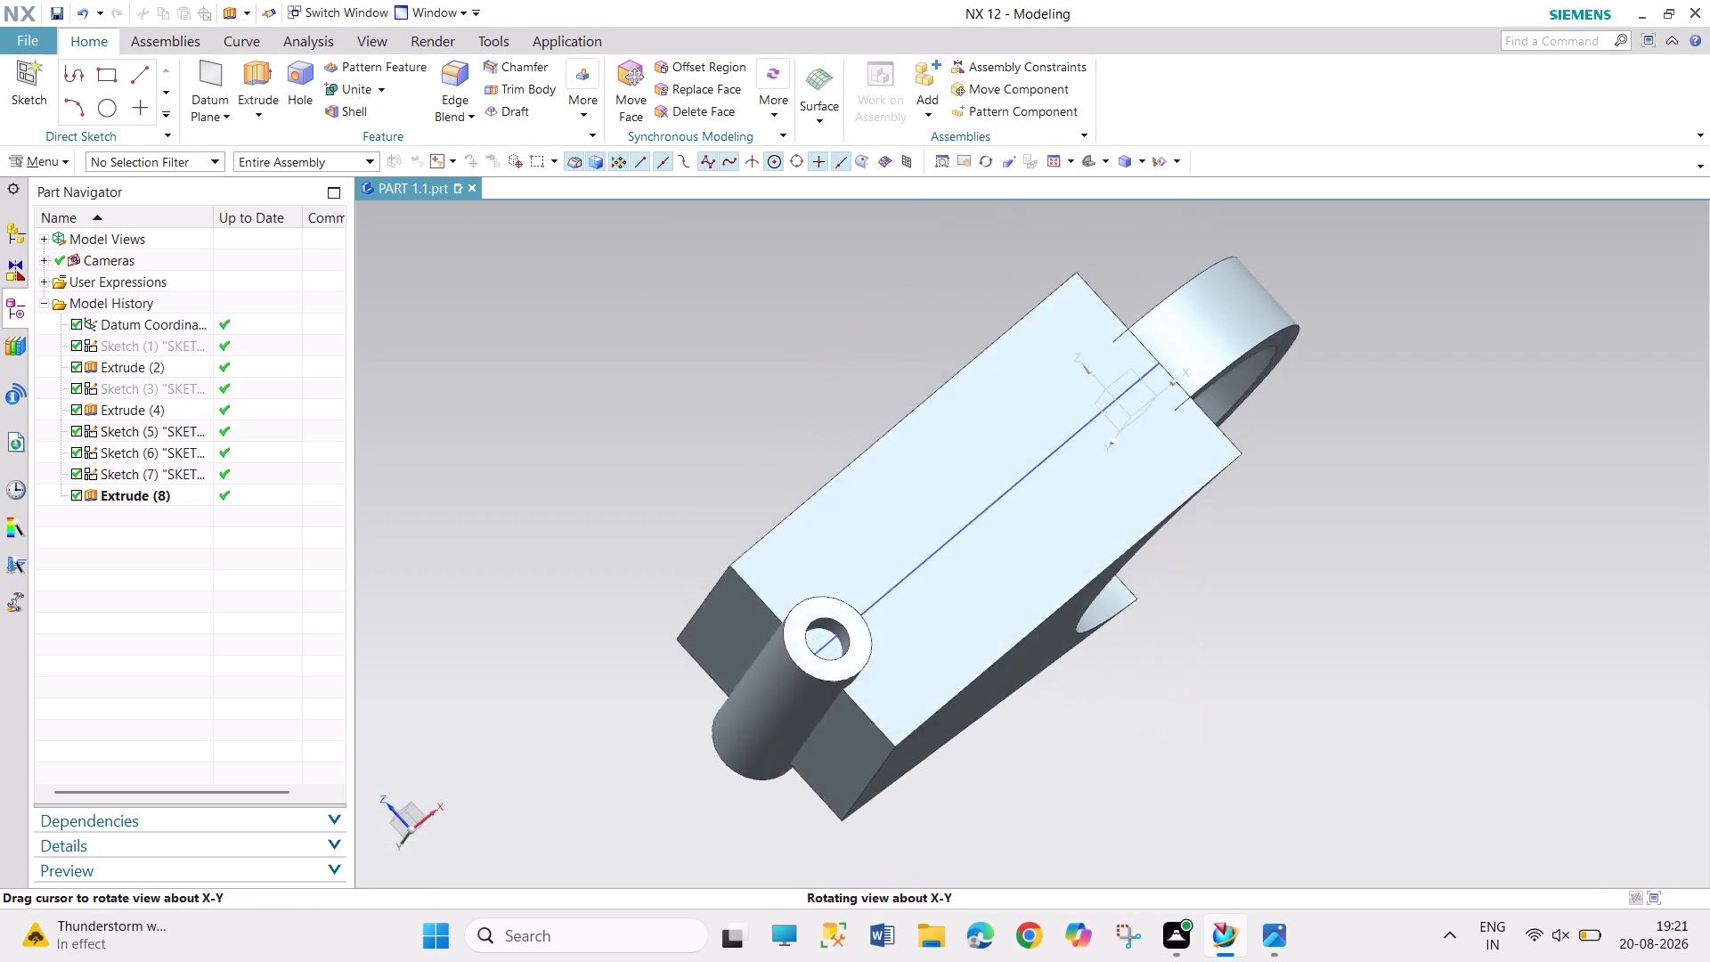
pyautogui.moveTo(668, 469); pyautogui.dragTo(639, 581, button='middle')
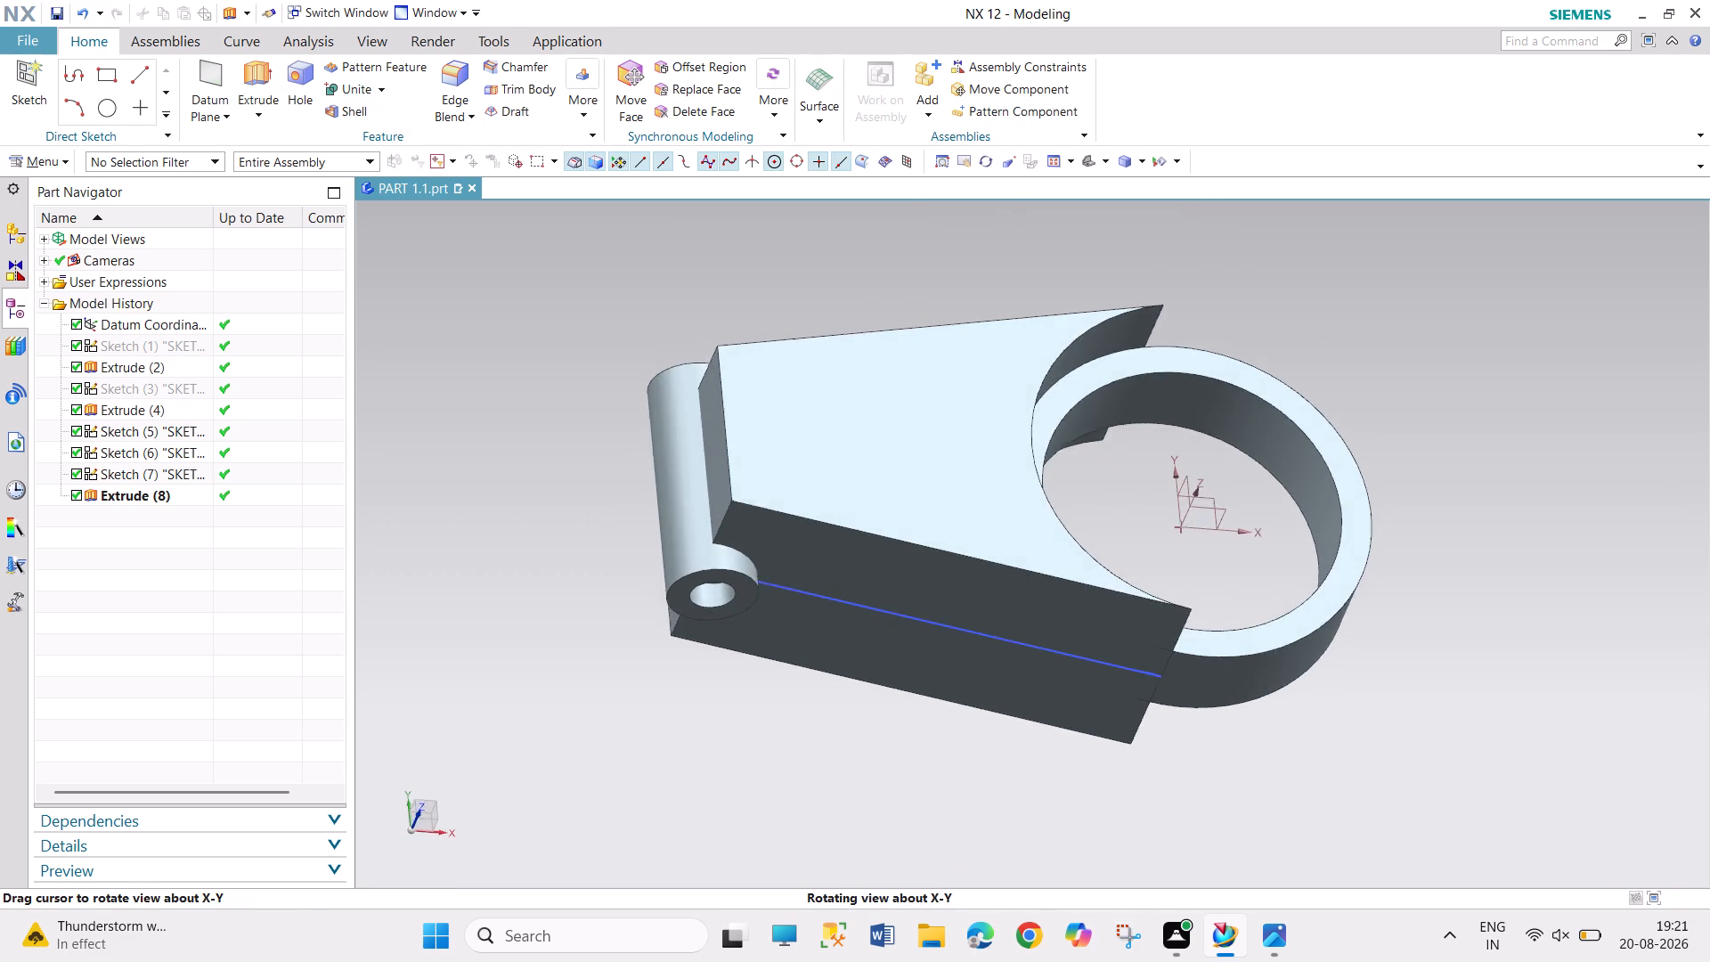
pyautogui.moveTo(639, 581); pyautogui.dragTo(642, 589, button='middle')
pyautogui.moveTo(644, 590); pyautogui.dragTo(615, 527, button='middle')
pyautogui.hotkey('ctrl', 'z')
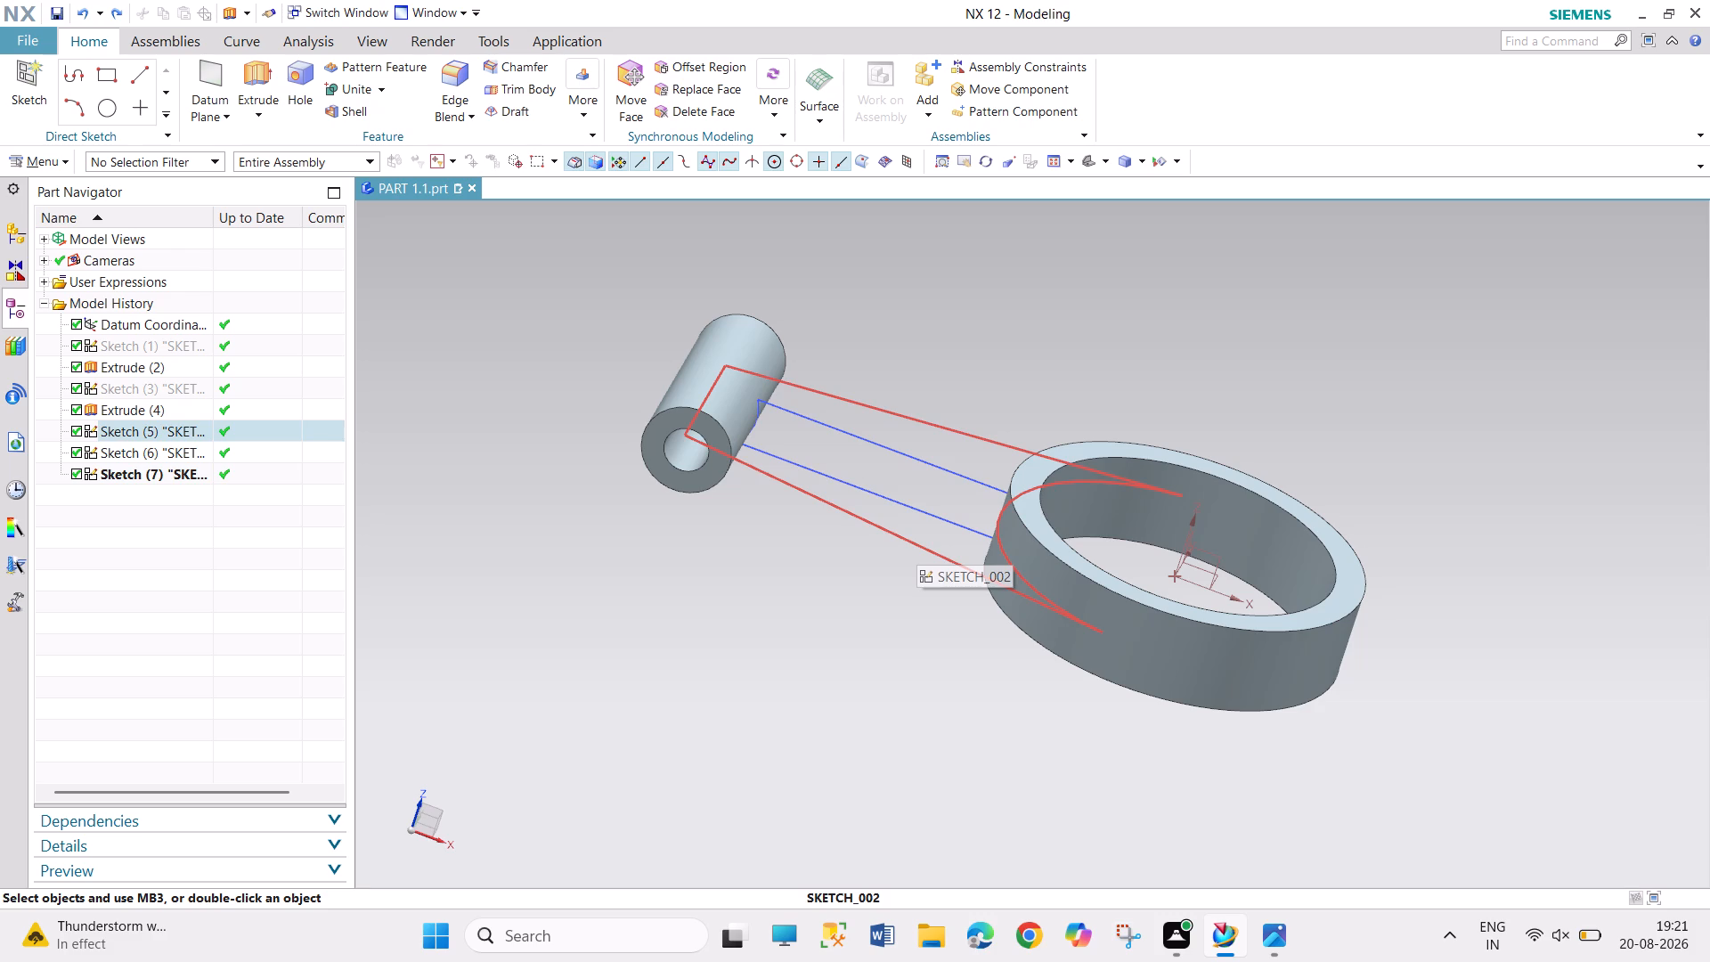
# Extrude the tapered-outline sketch between ring and boss again with a symmetric distance of 40 mm and an inferred Boolean.
pyautogui.click(193, 449)
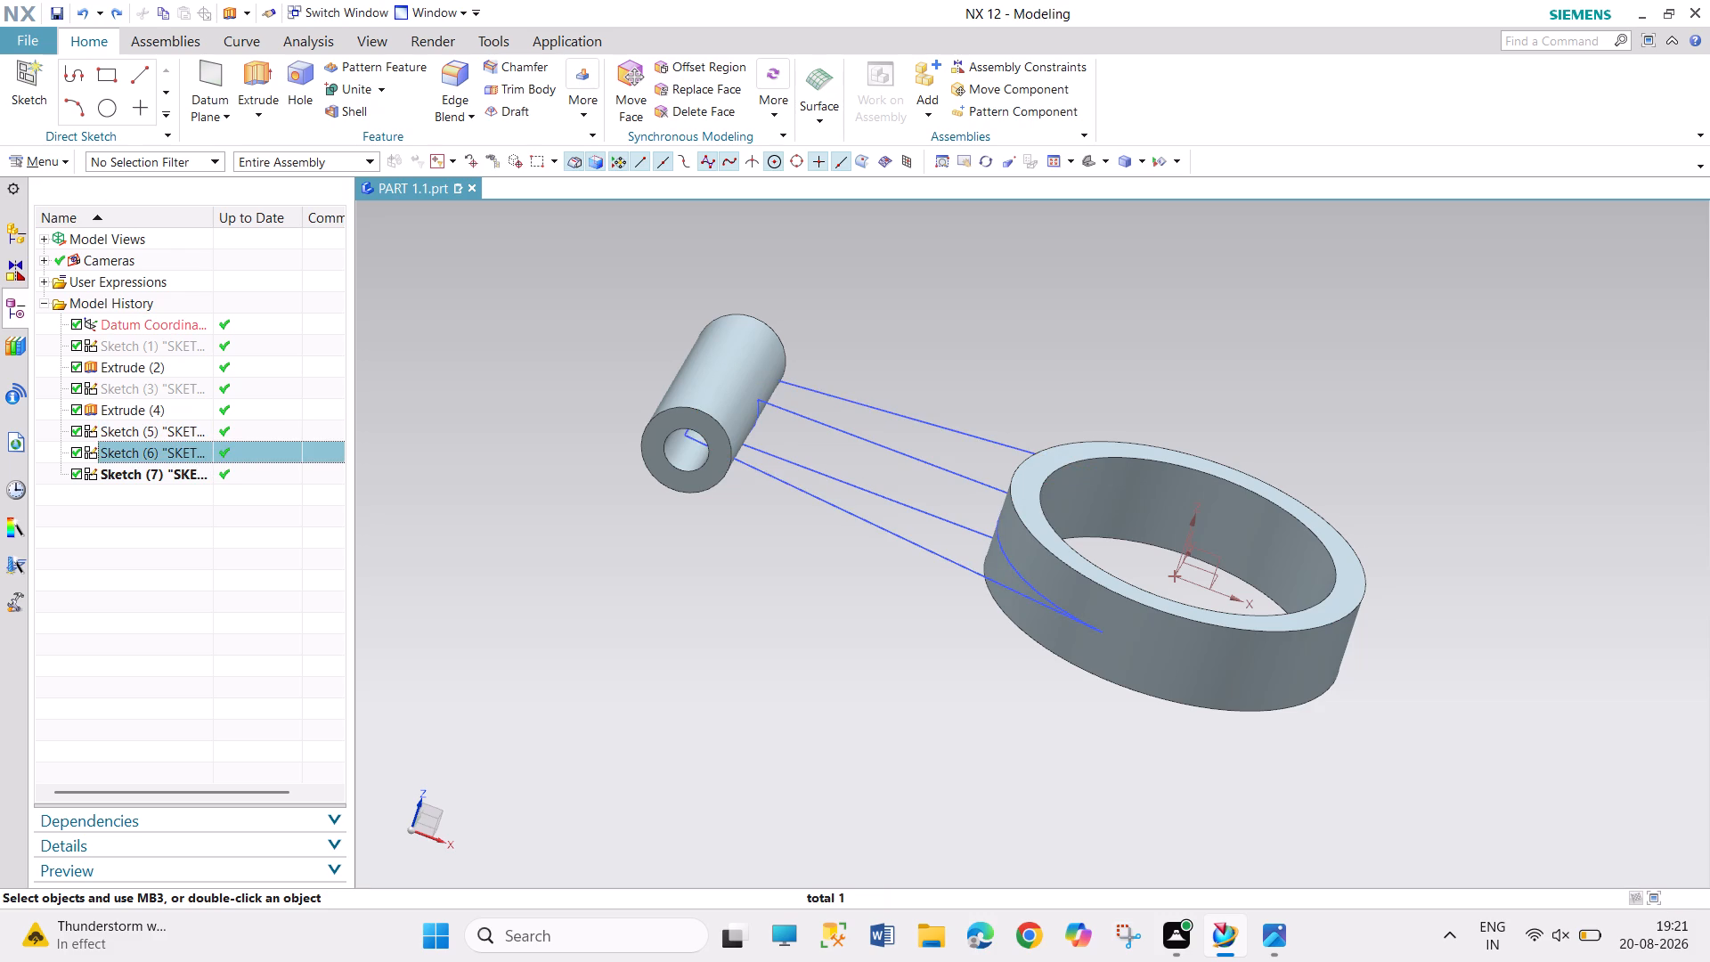
pyautogui.click(587, 636)
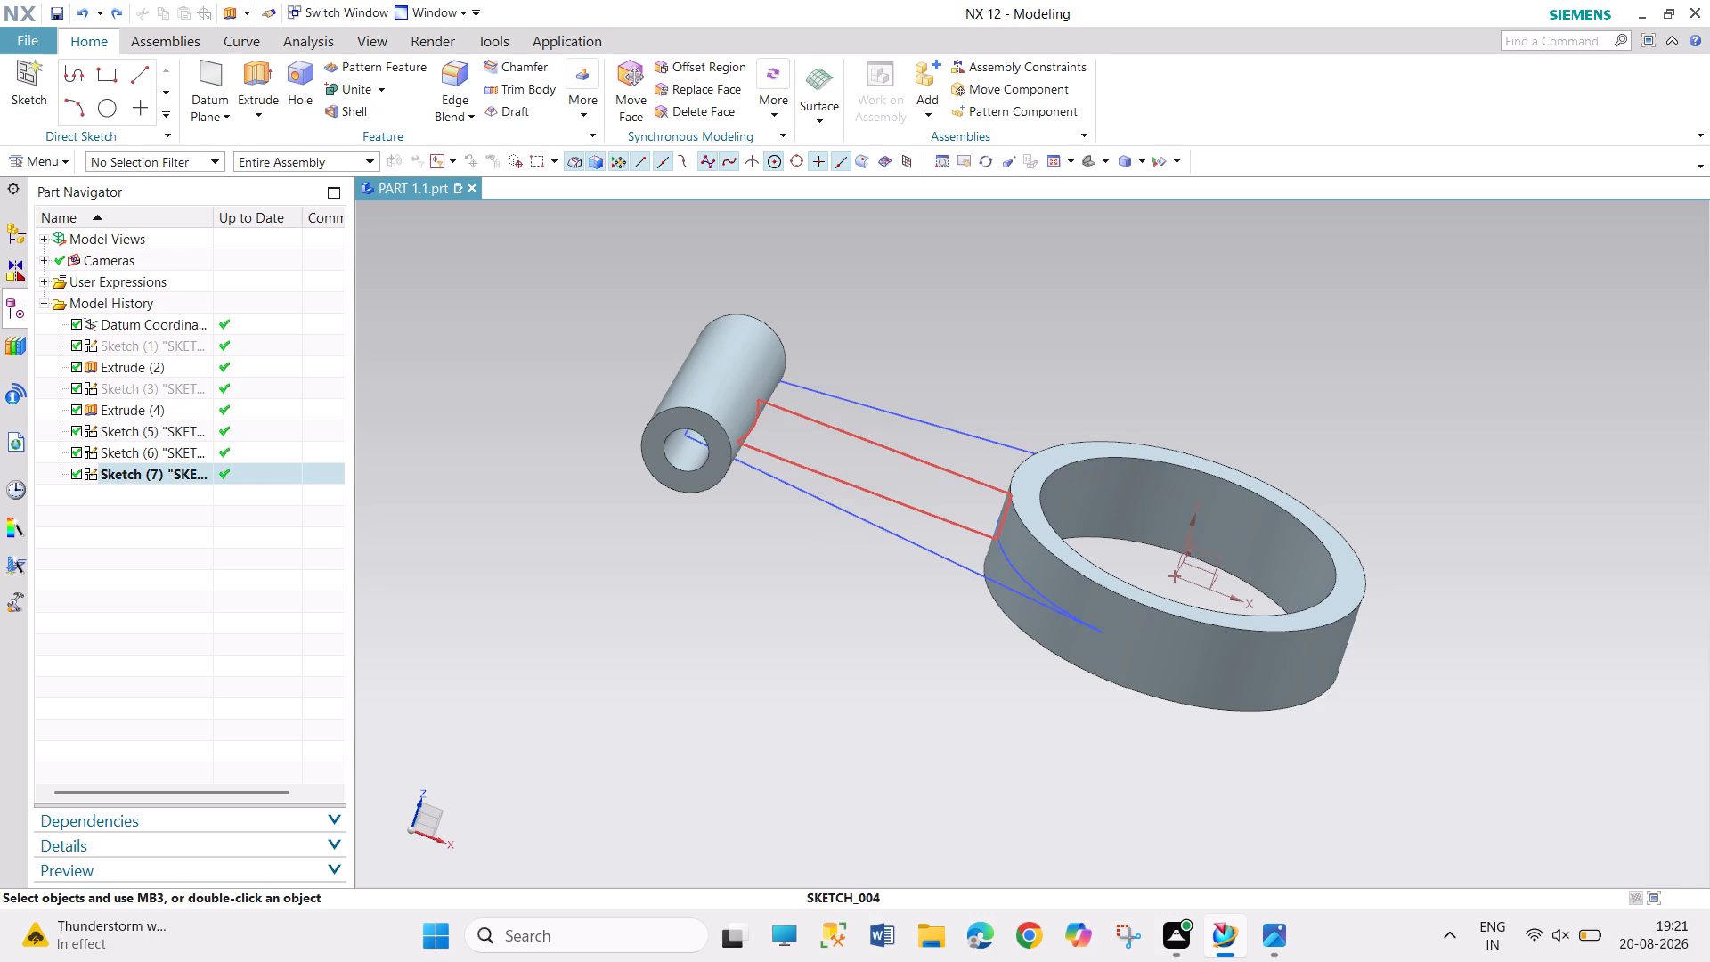
pyautogui.click(254, 86)
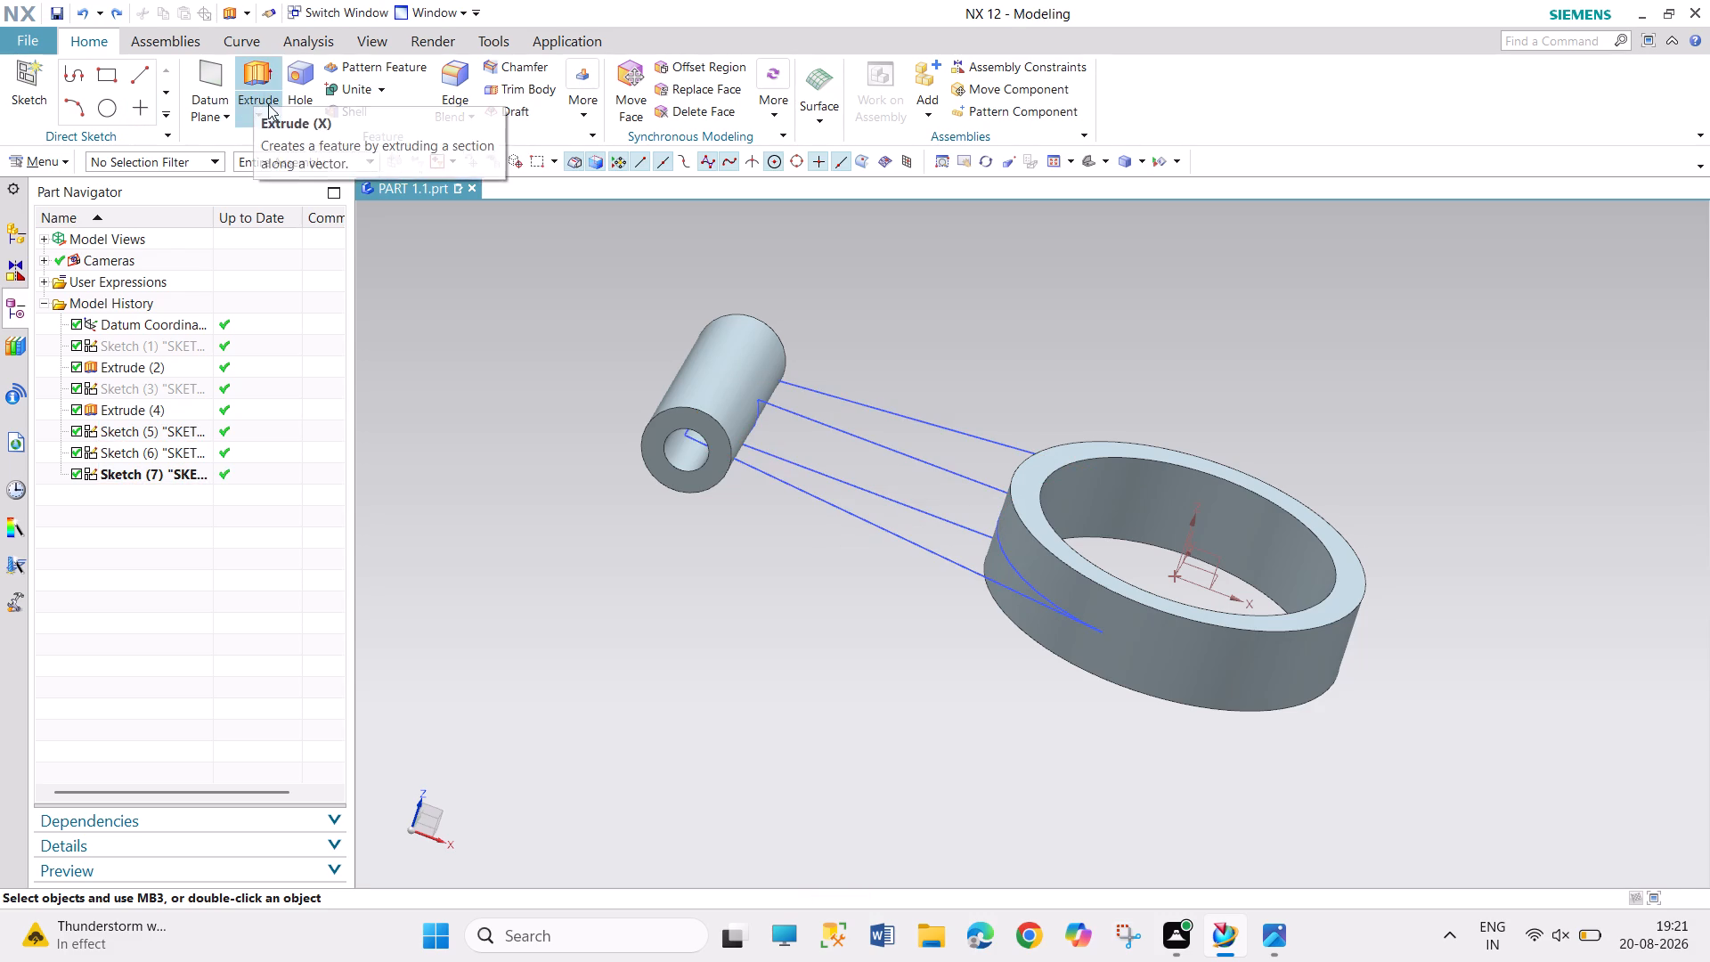
pyautogui.click(840, 505)
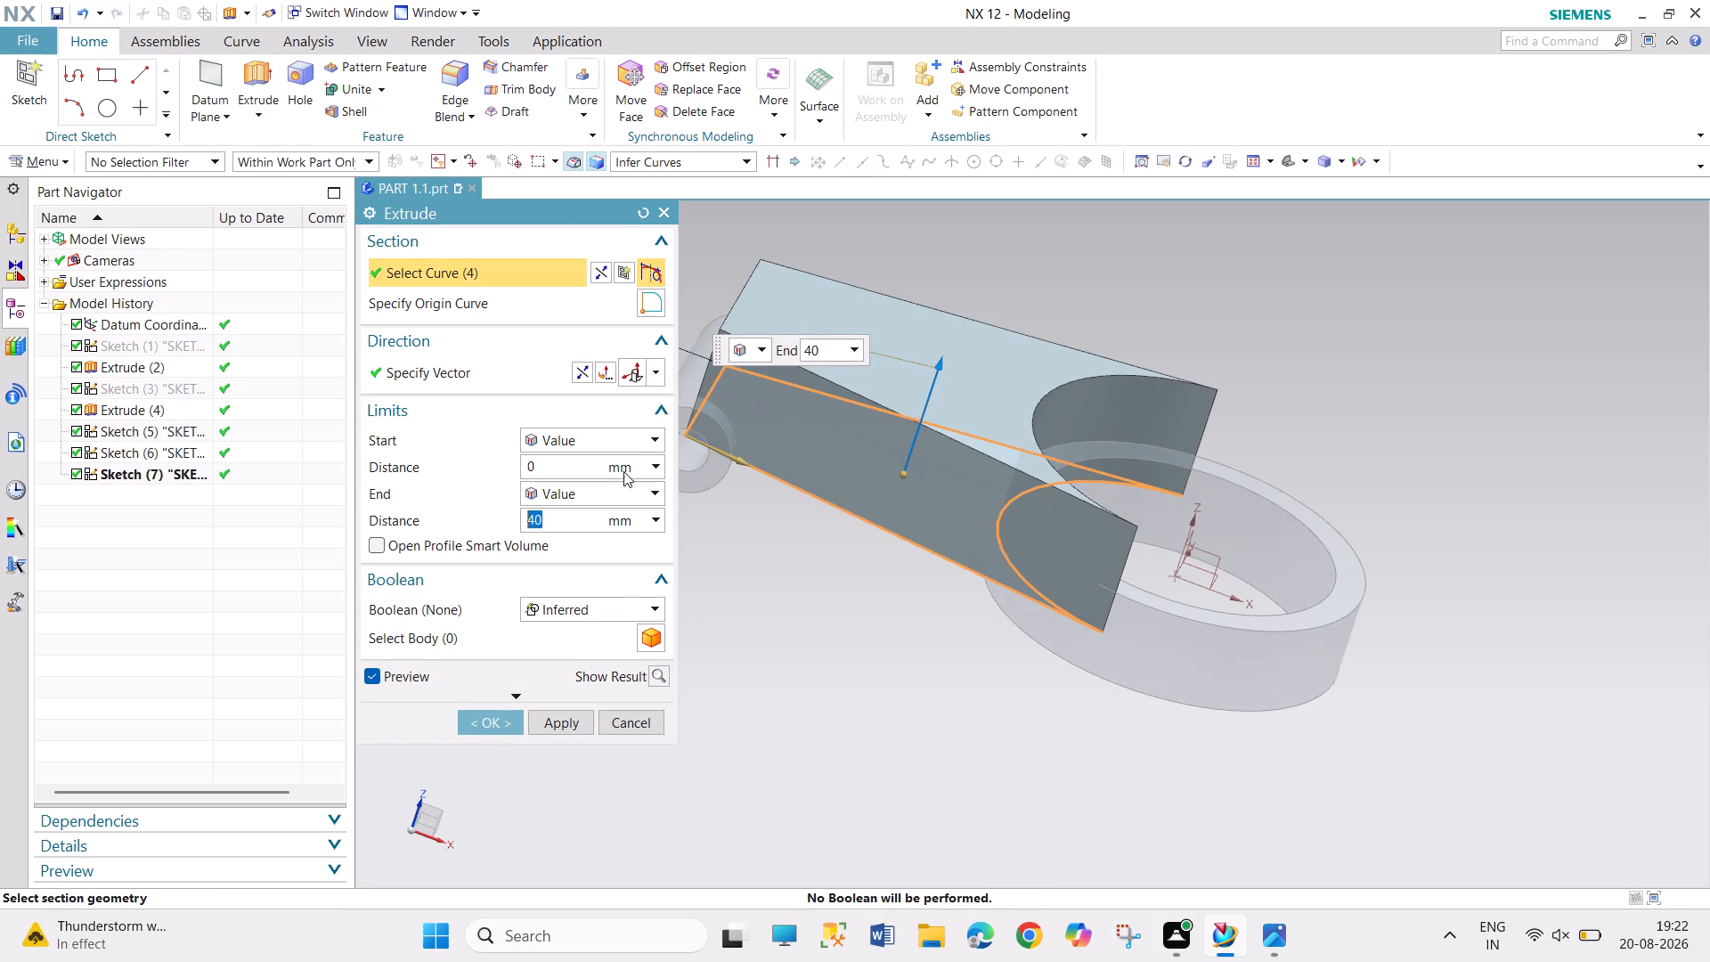
pyautogui.click(644, 436)
pyautogui.click(613, 491)
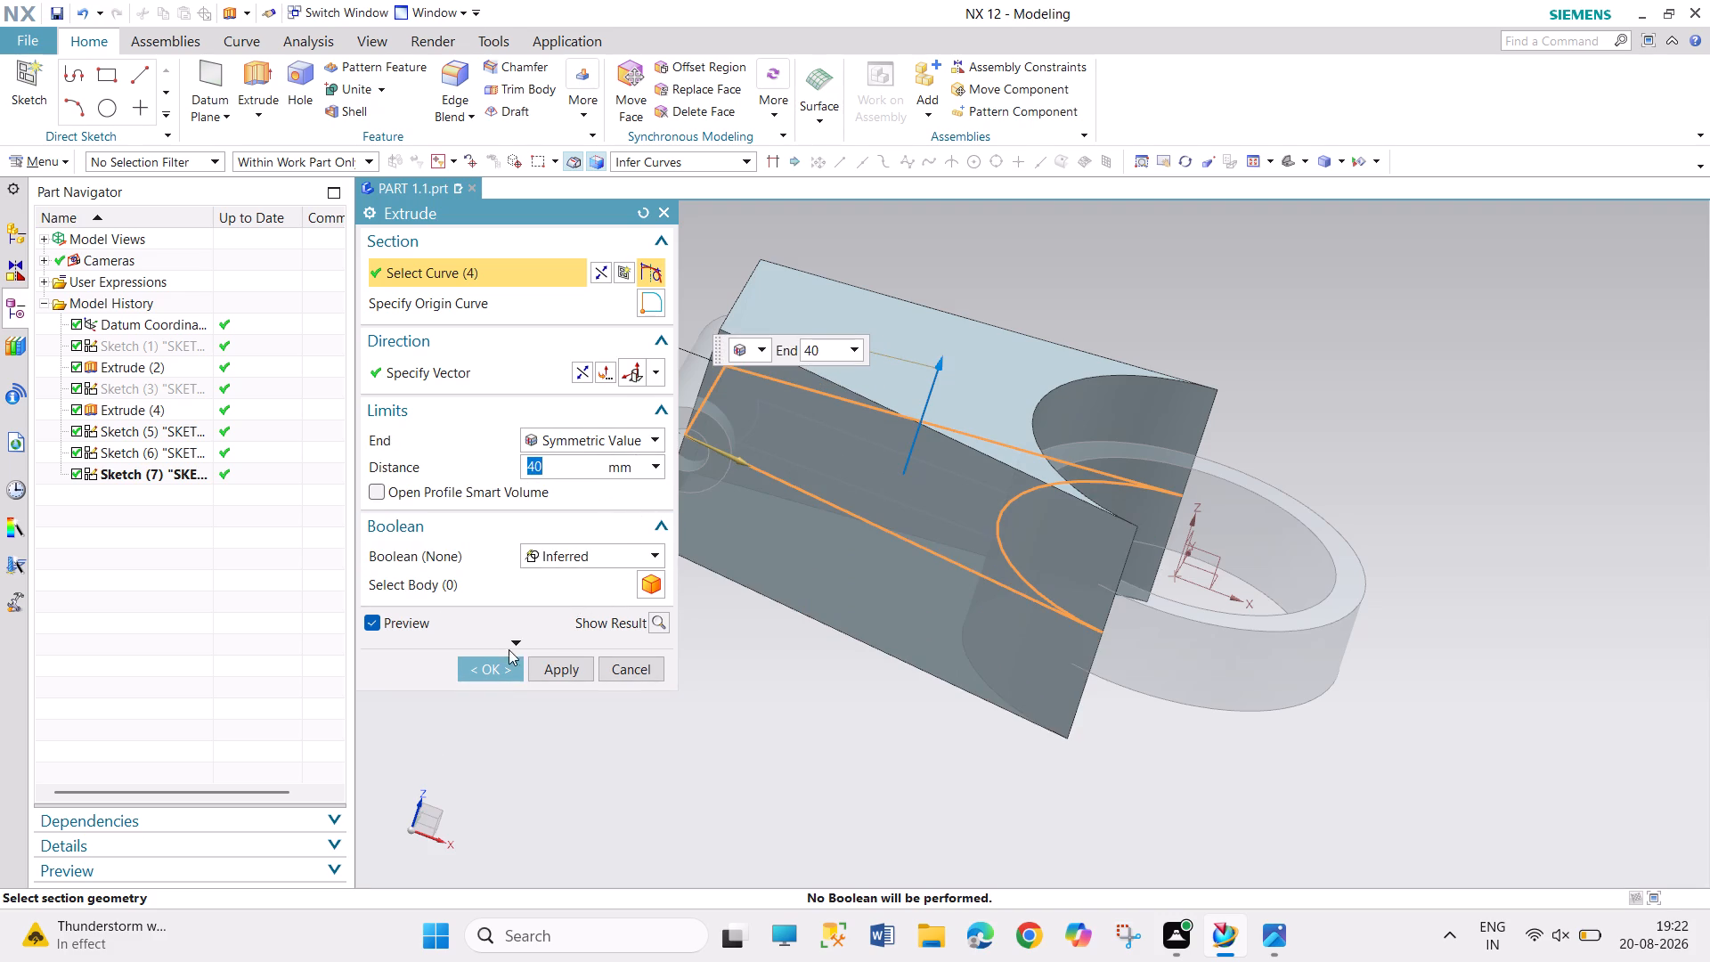
pyautogui.click(494, 673)
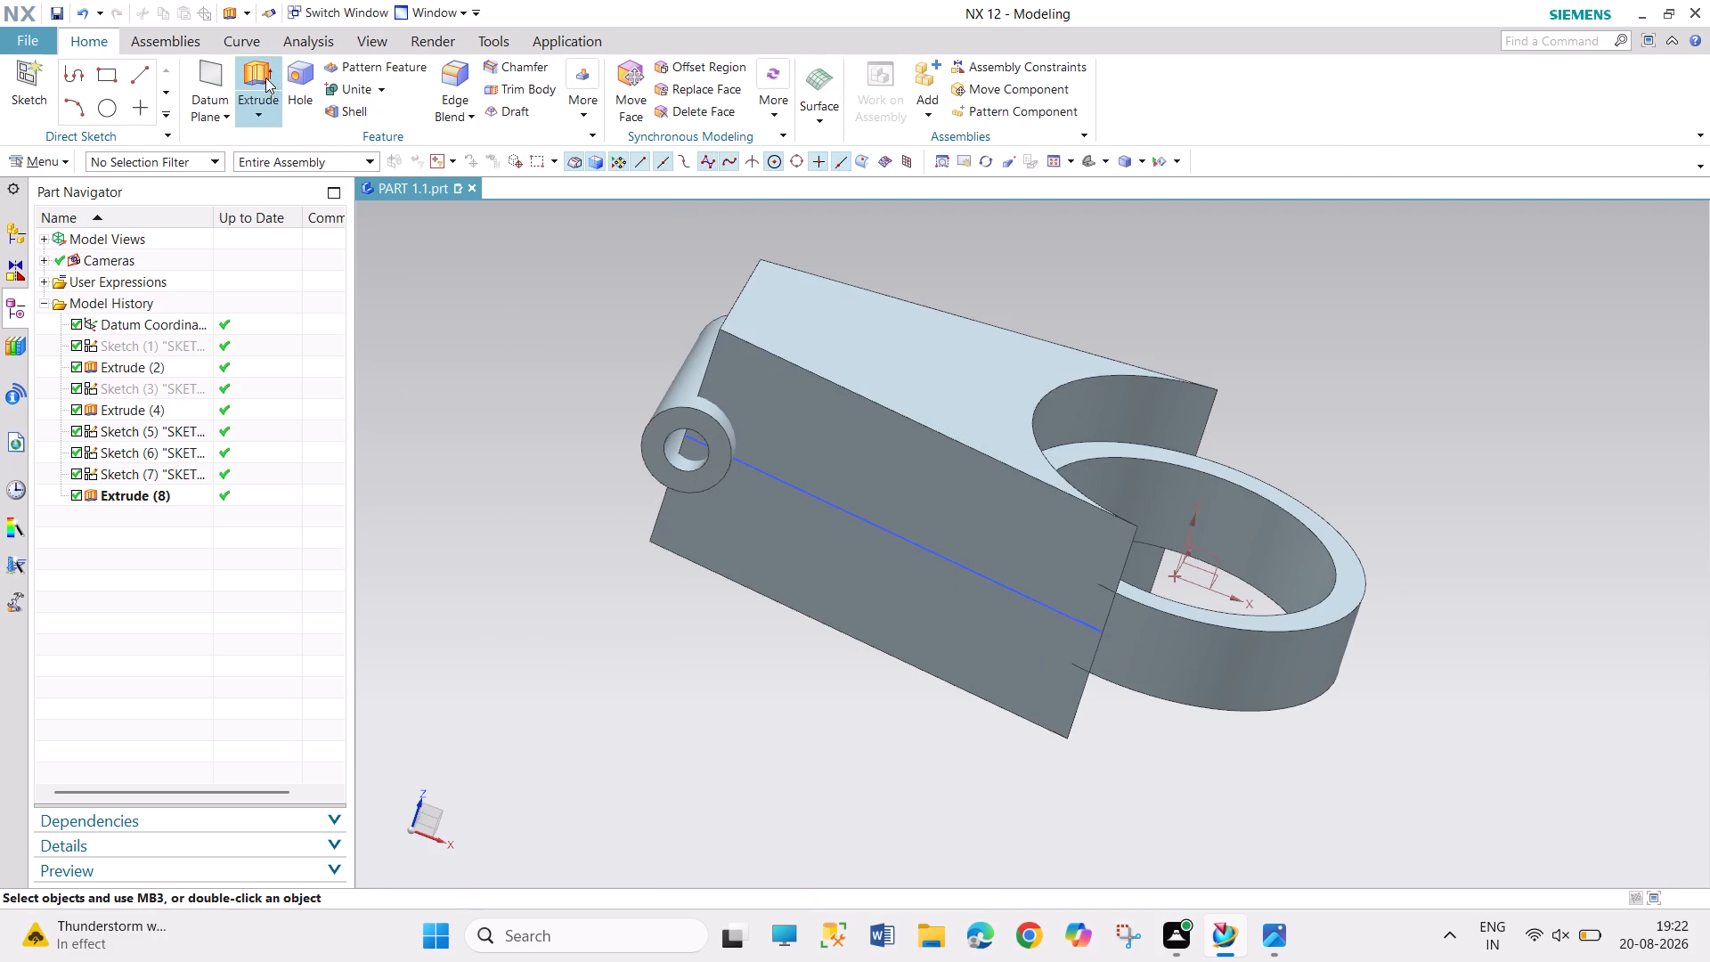
# Extrude the side-profile sketch with a symmetric distance of 100 mm and an inferred Boolean.
pyautogui.click(265, 77)
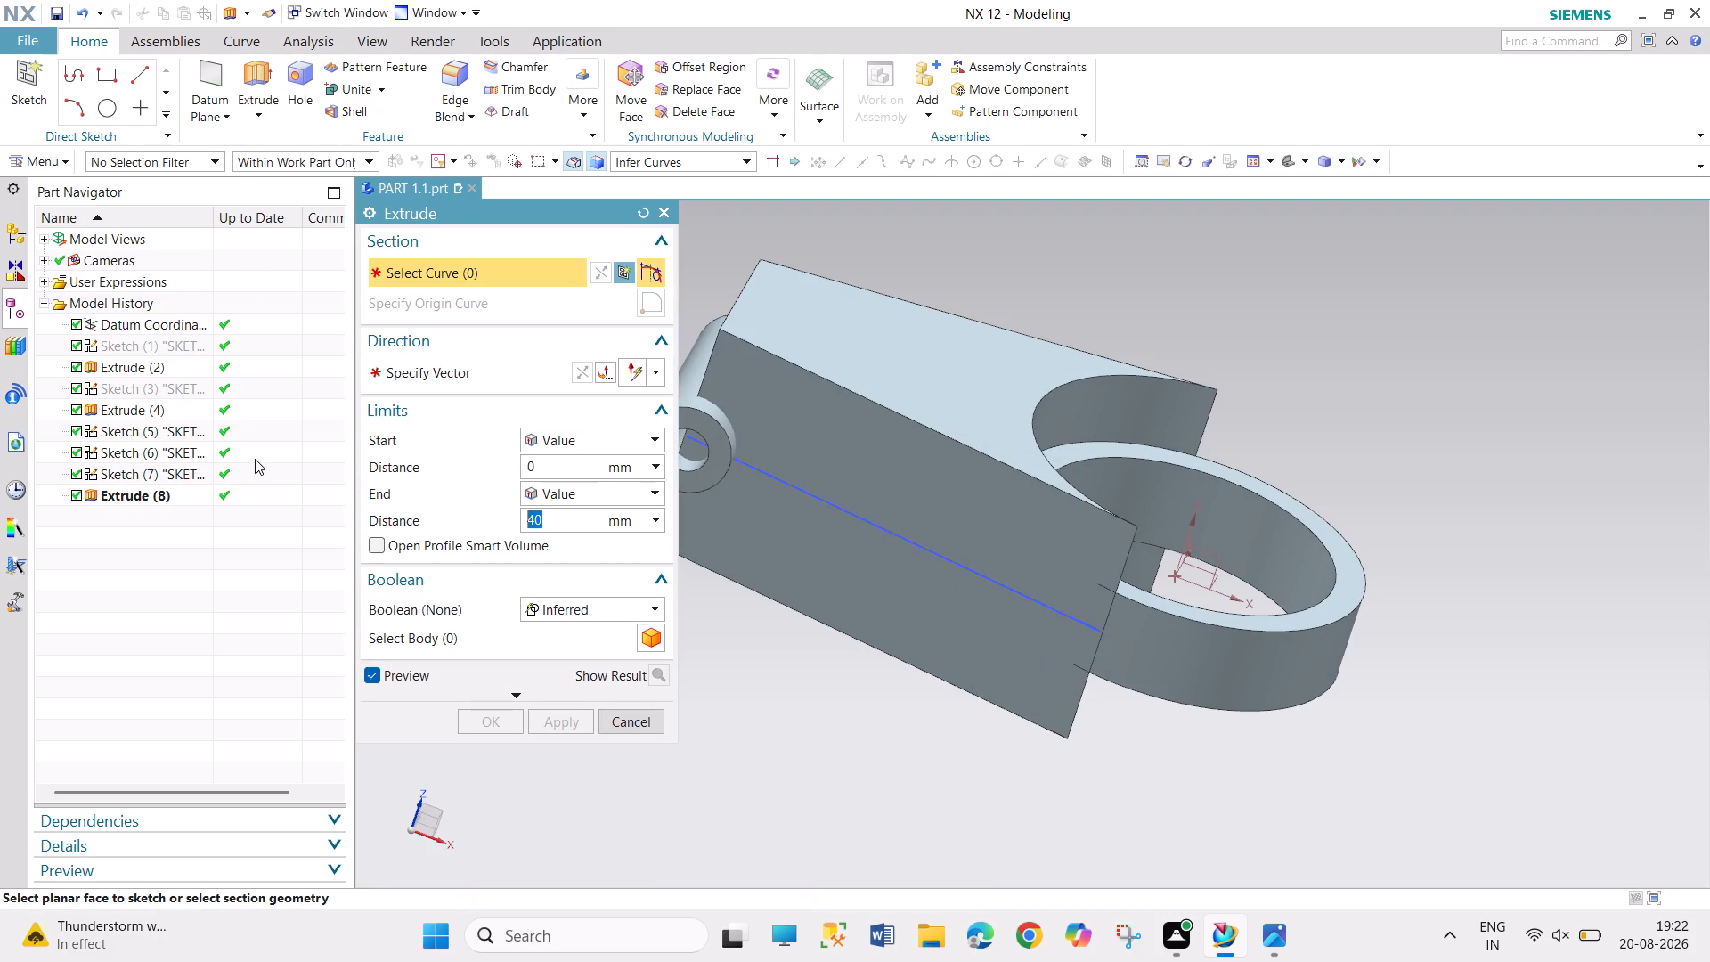
pyautogui.click(183, 472)
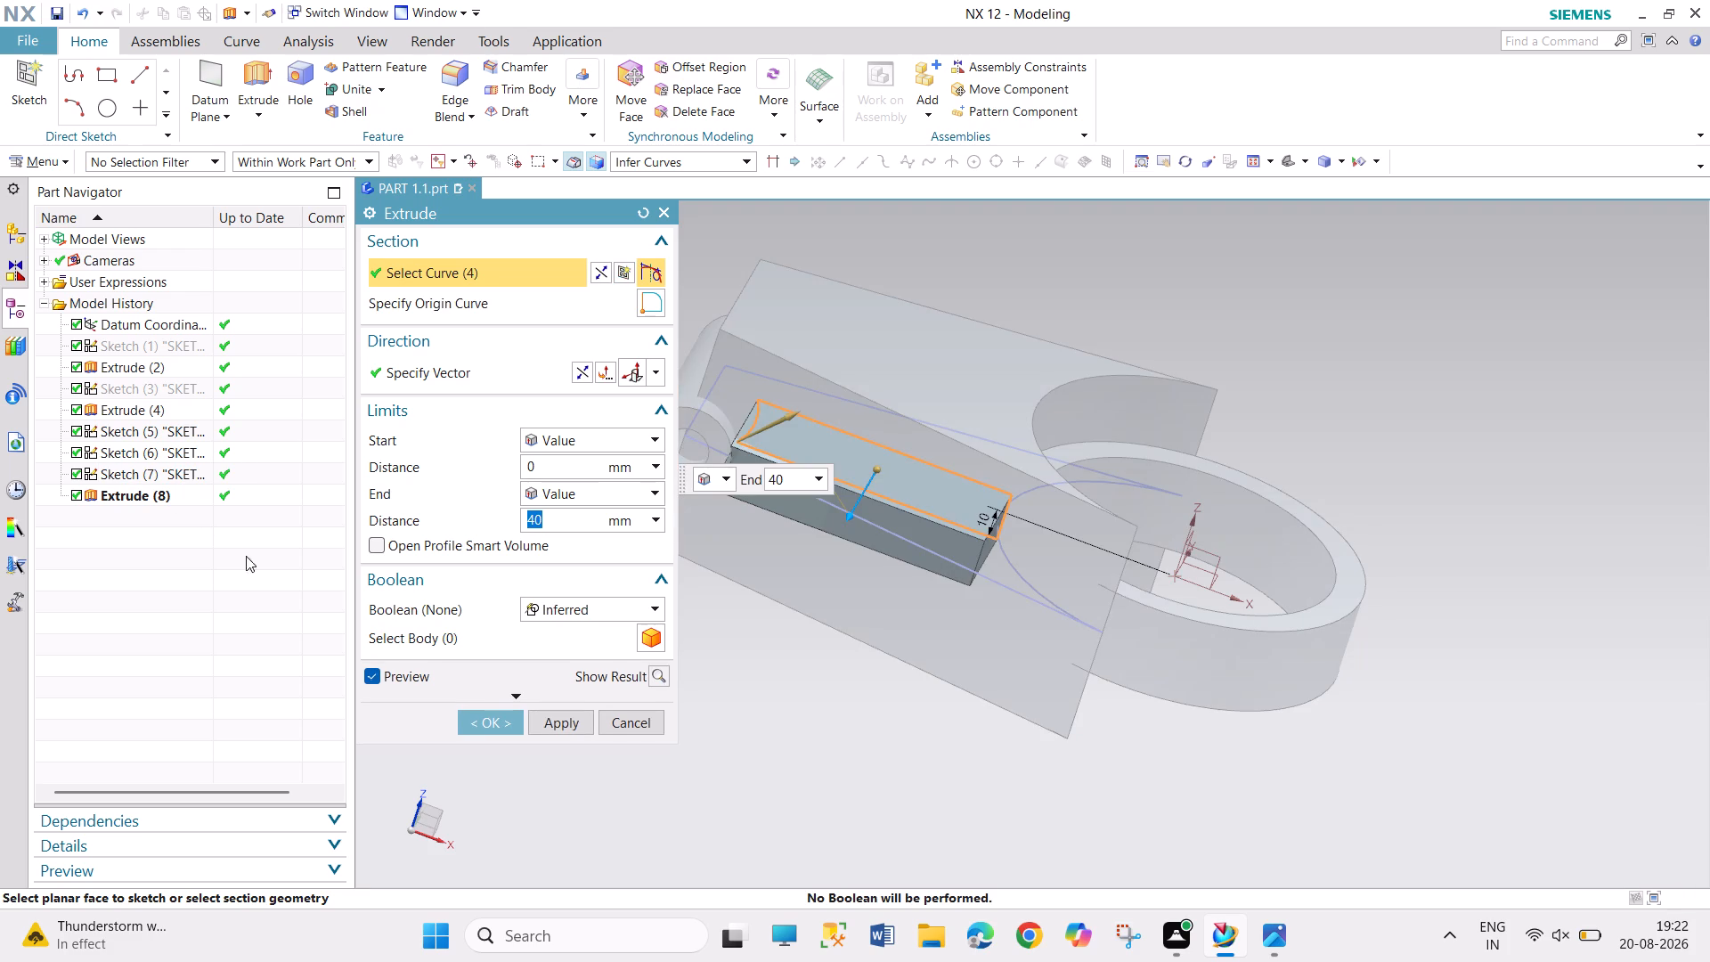
pyautogui.click(648, 443)
pyautogui.click(606, 491)
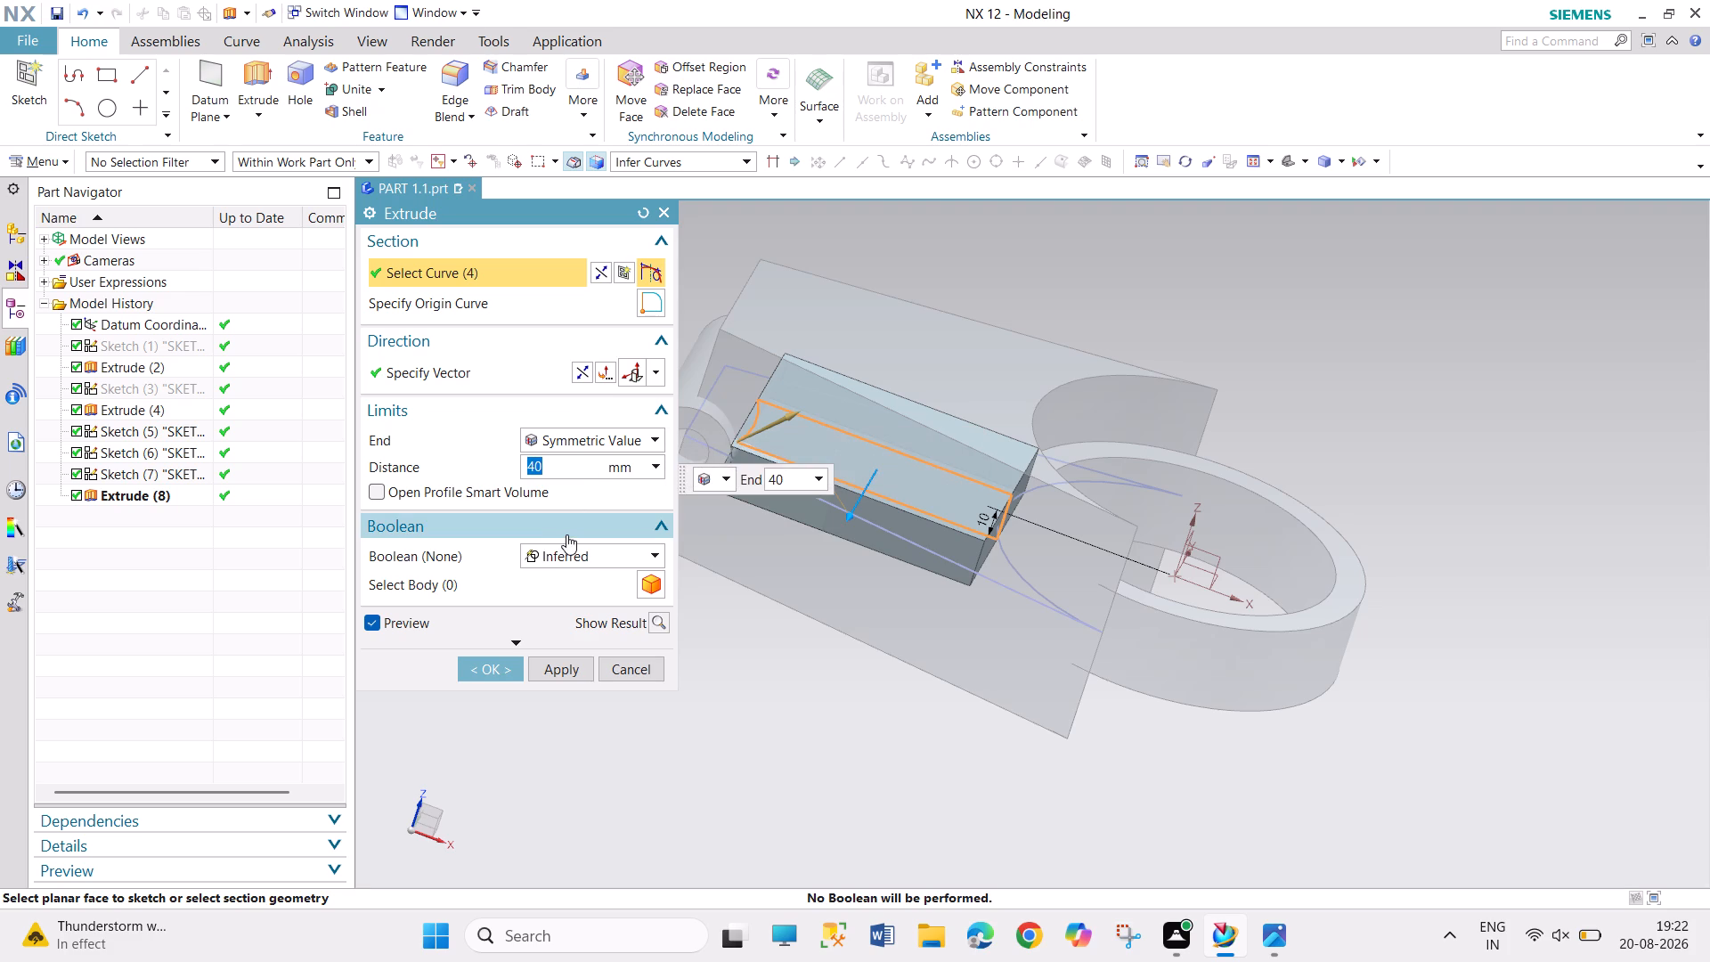
pyautogui.write('50')
pyautogui.press('Return')
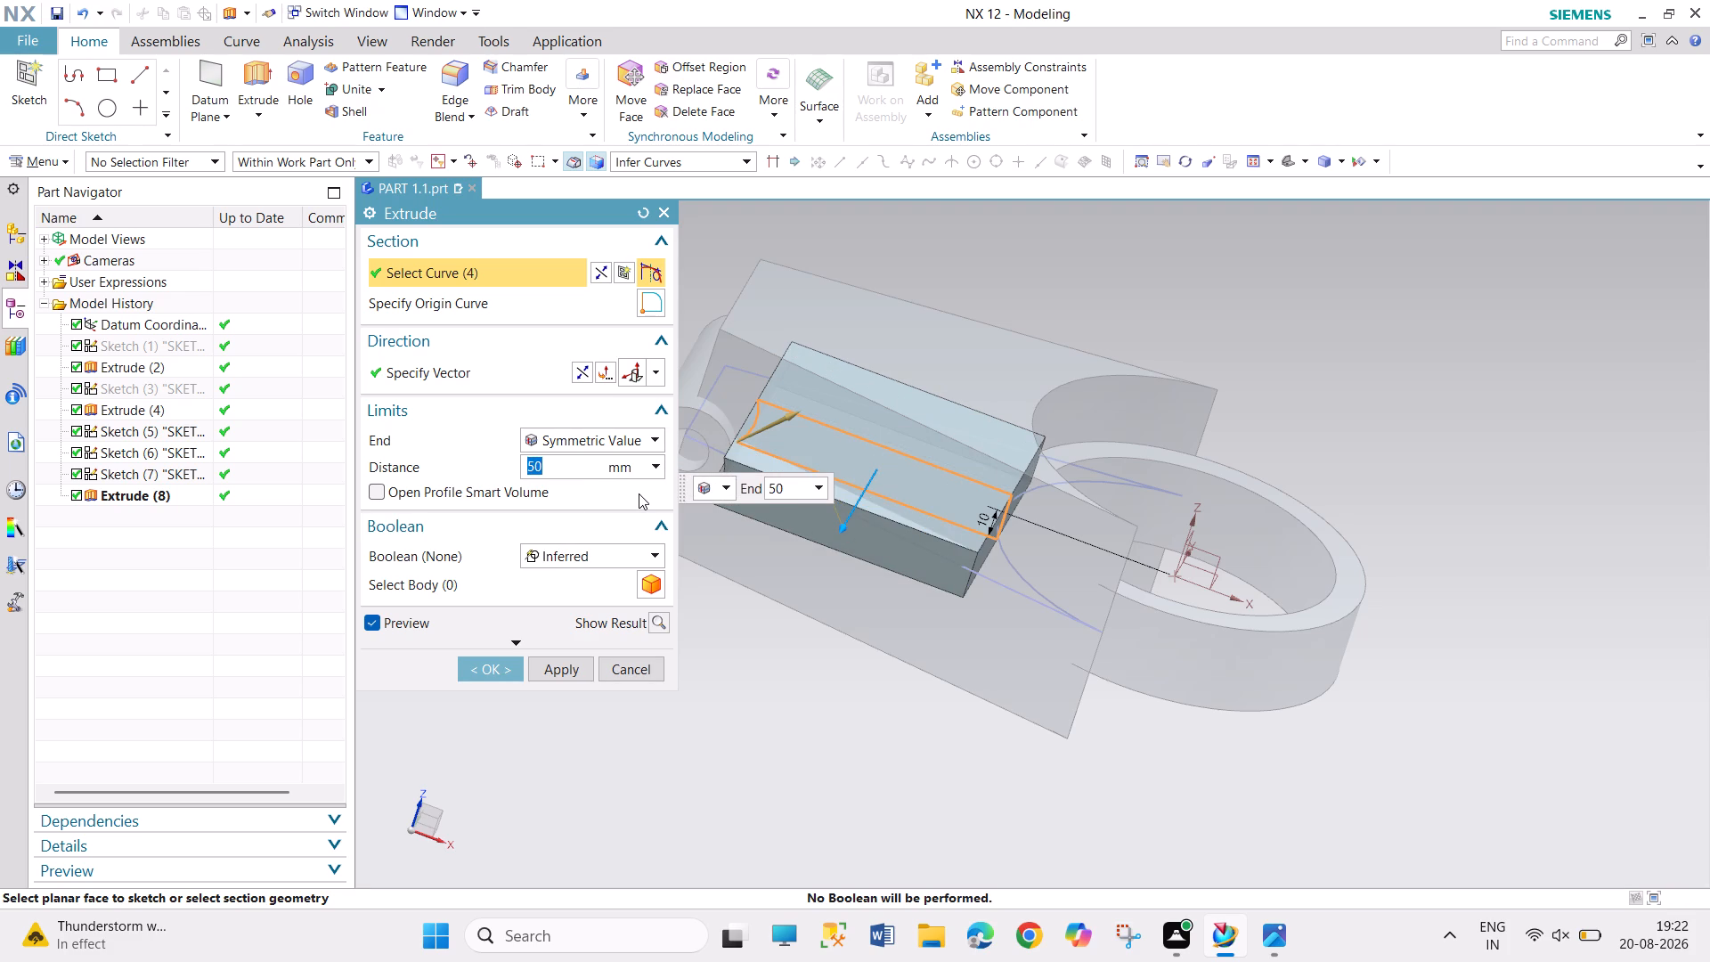
pyautogui.write('100')
pyautogui.press('Return')
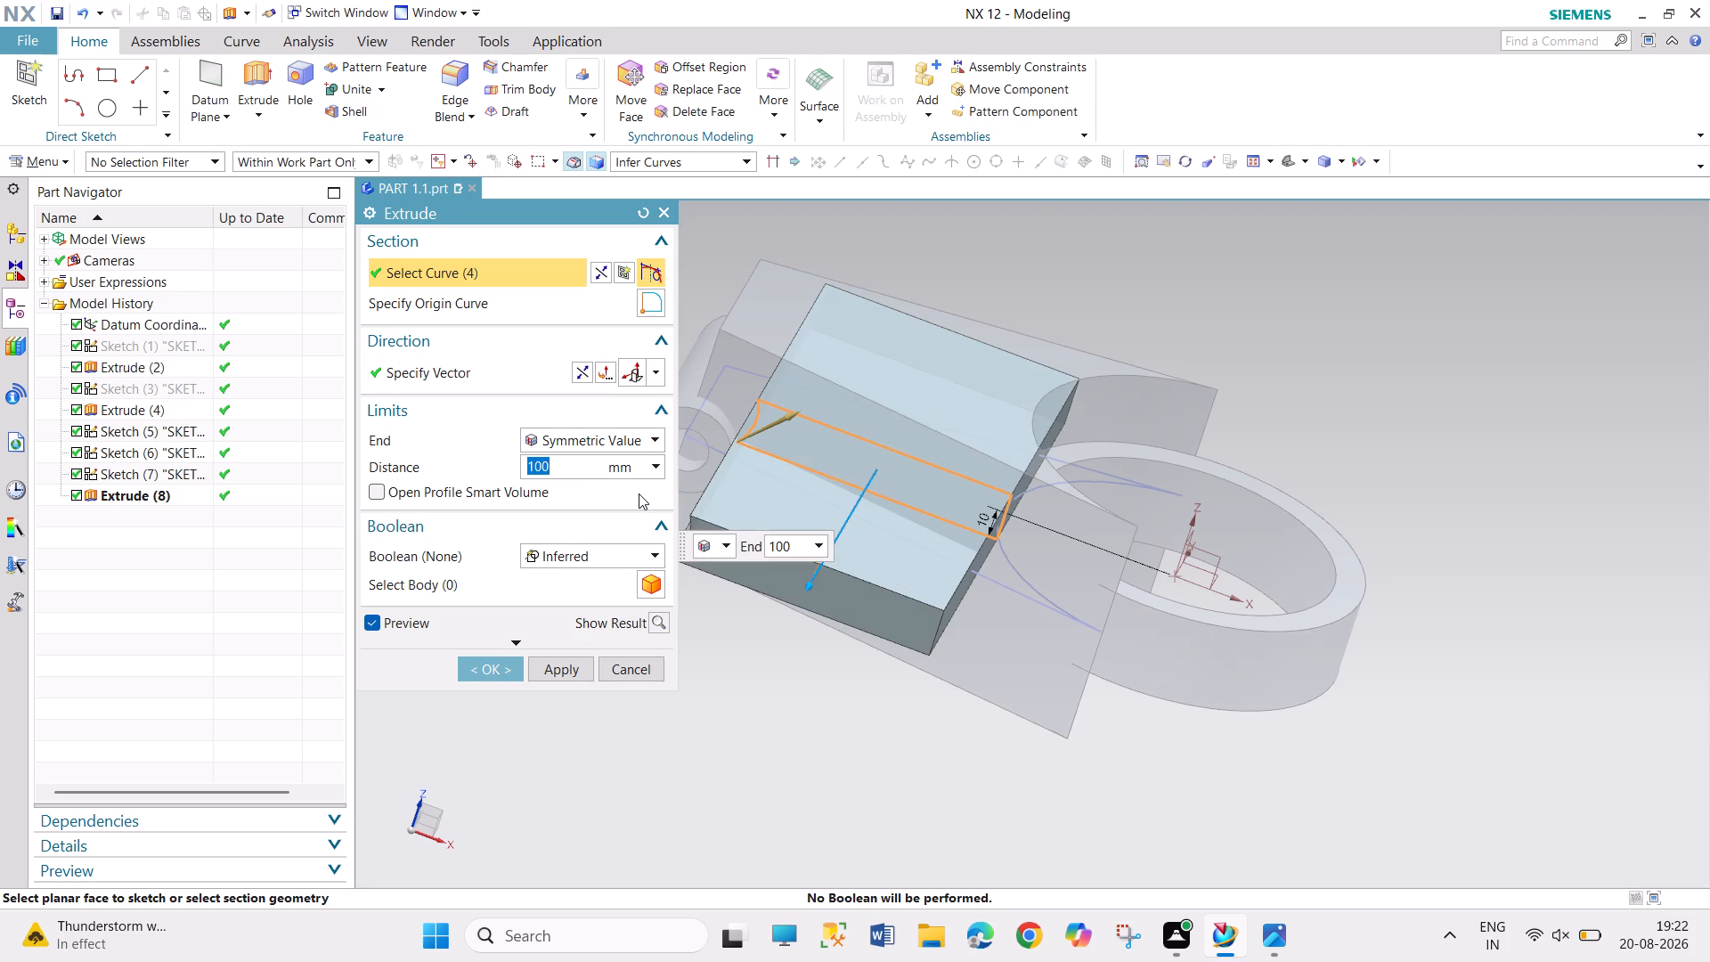
pyautogui.click(500, 679)
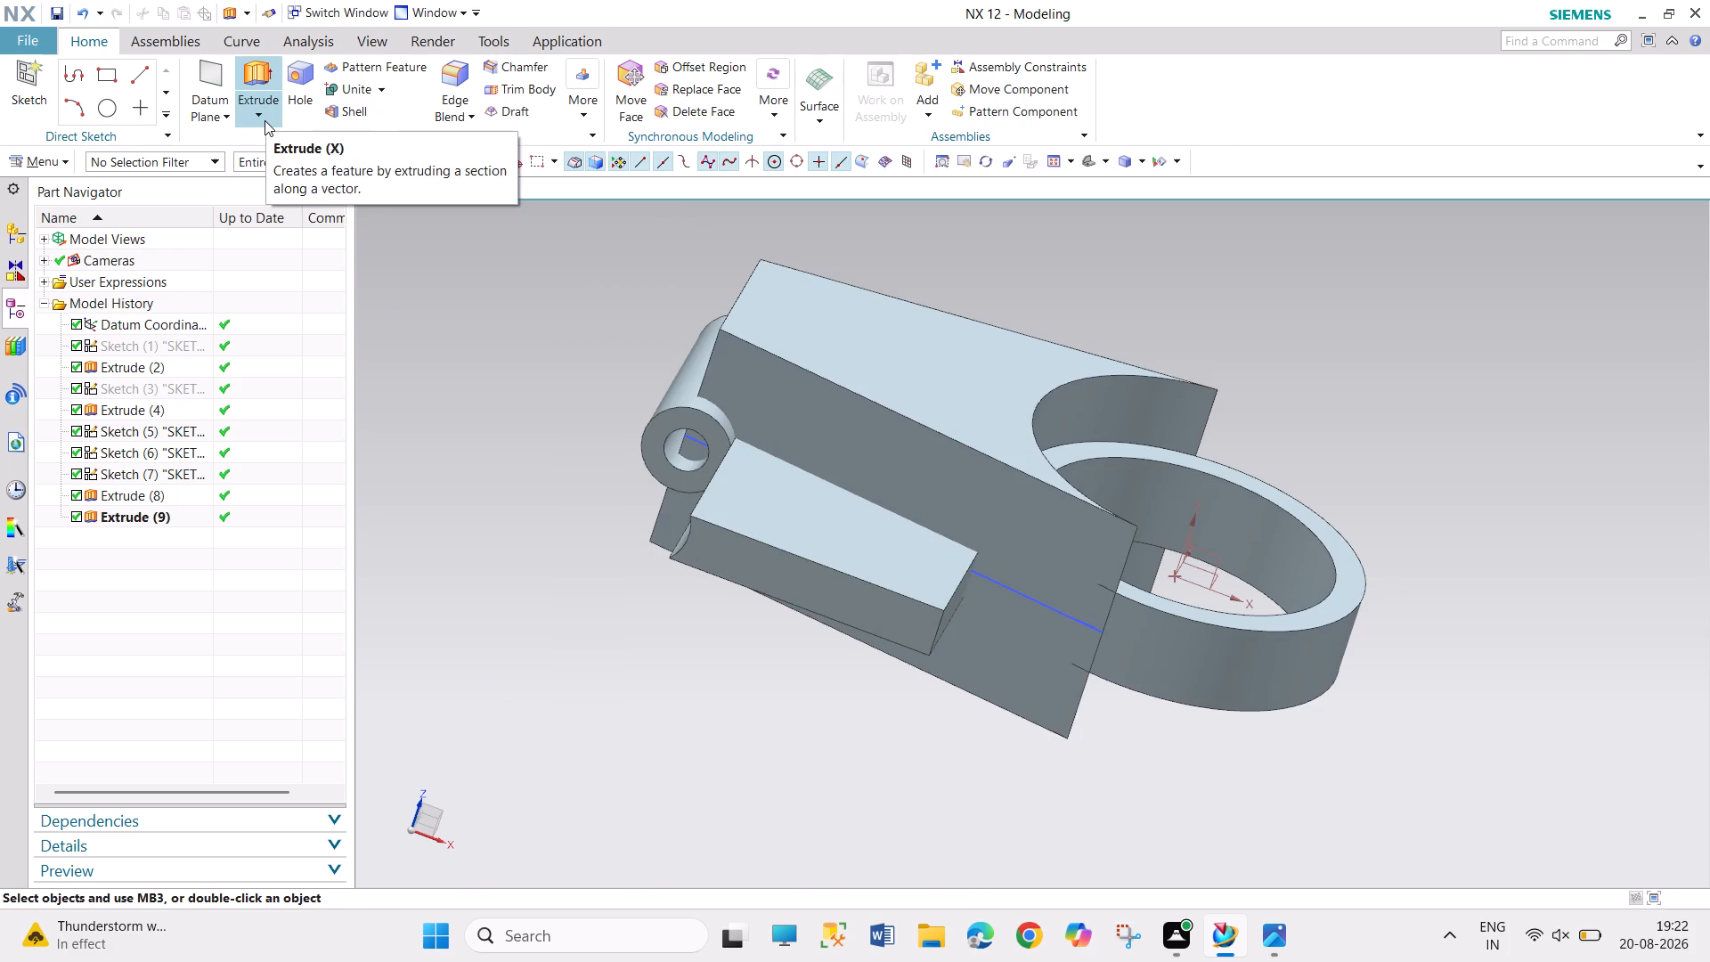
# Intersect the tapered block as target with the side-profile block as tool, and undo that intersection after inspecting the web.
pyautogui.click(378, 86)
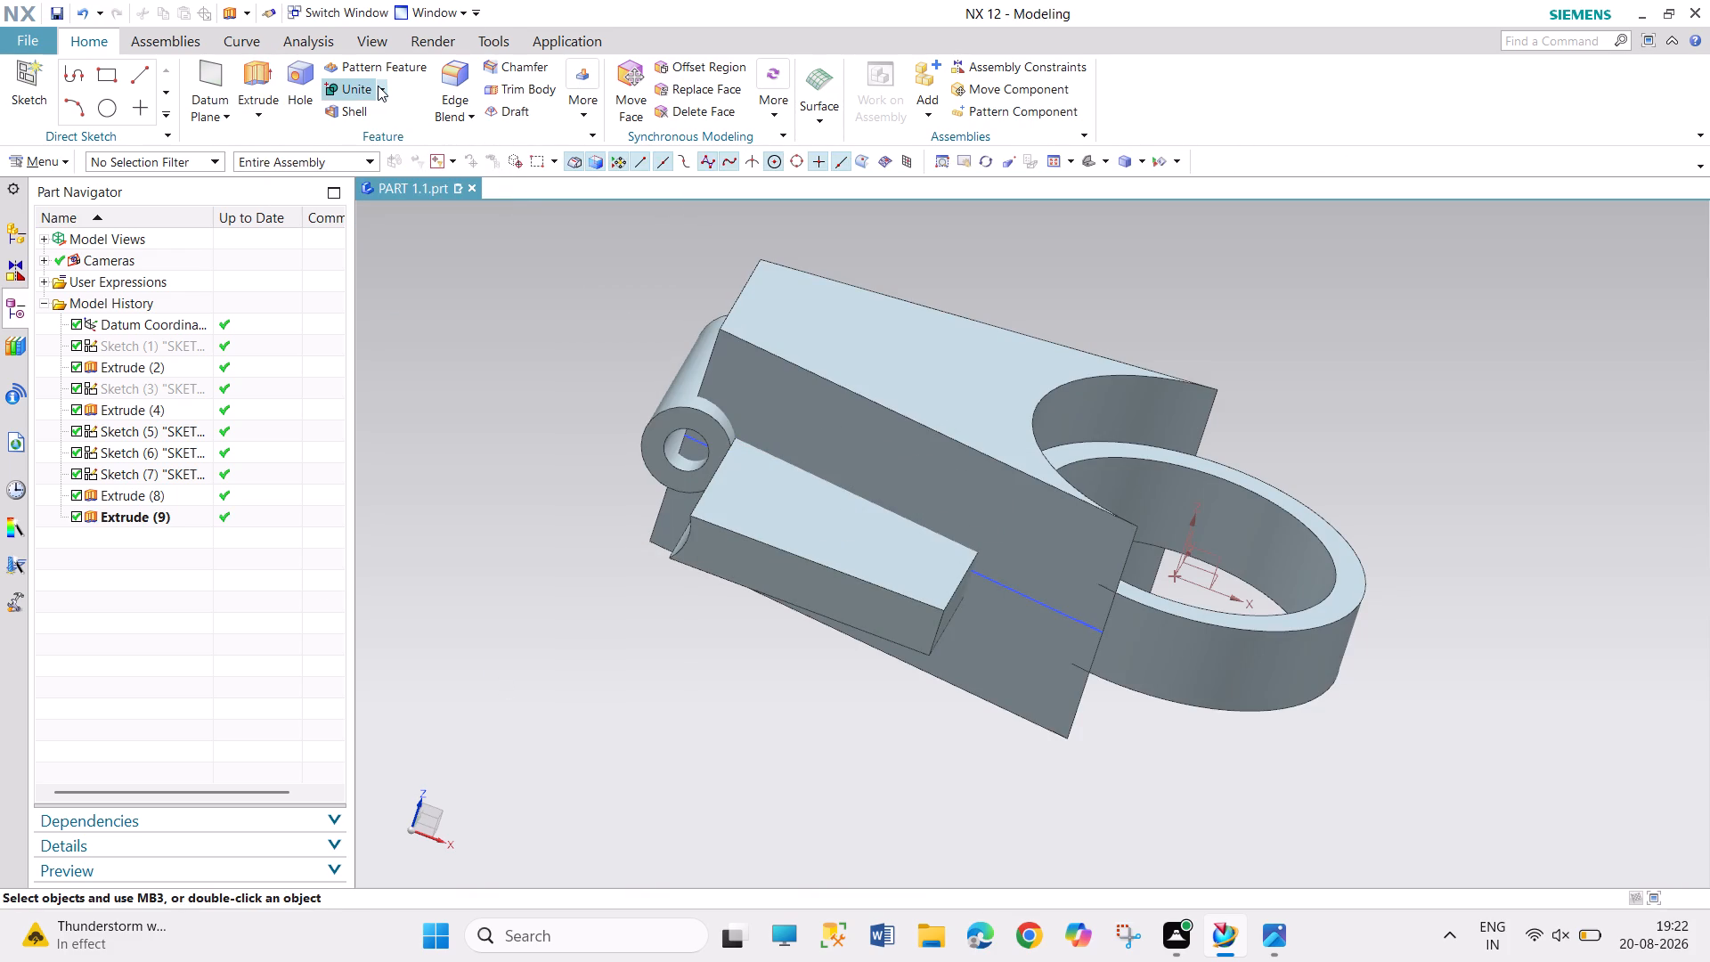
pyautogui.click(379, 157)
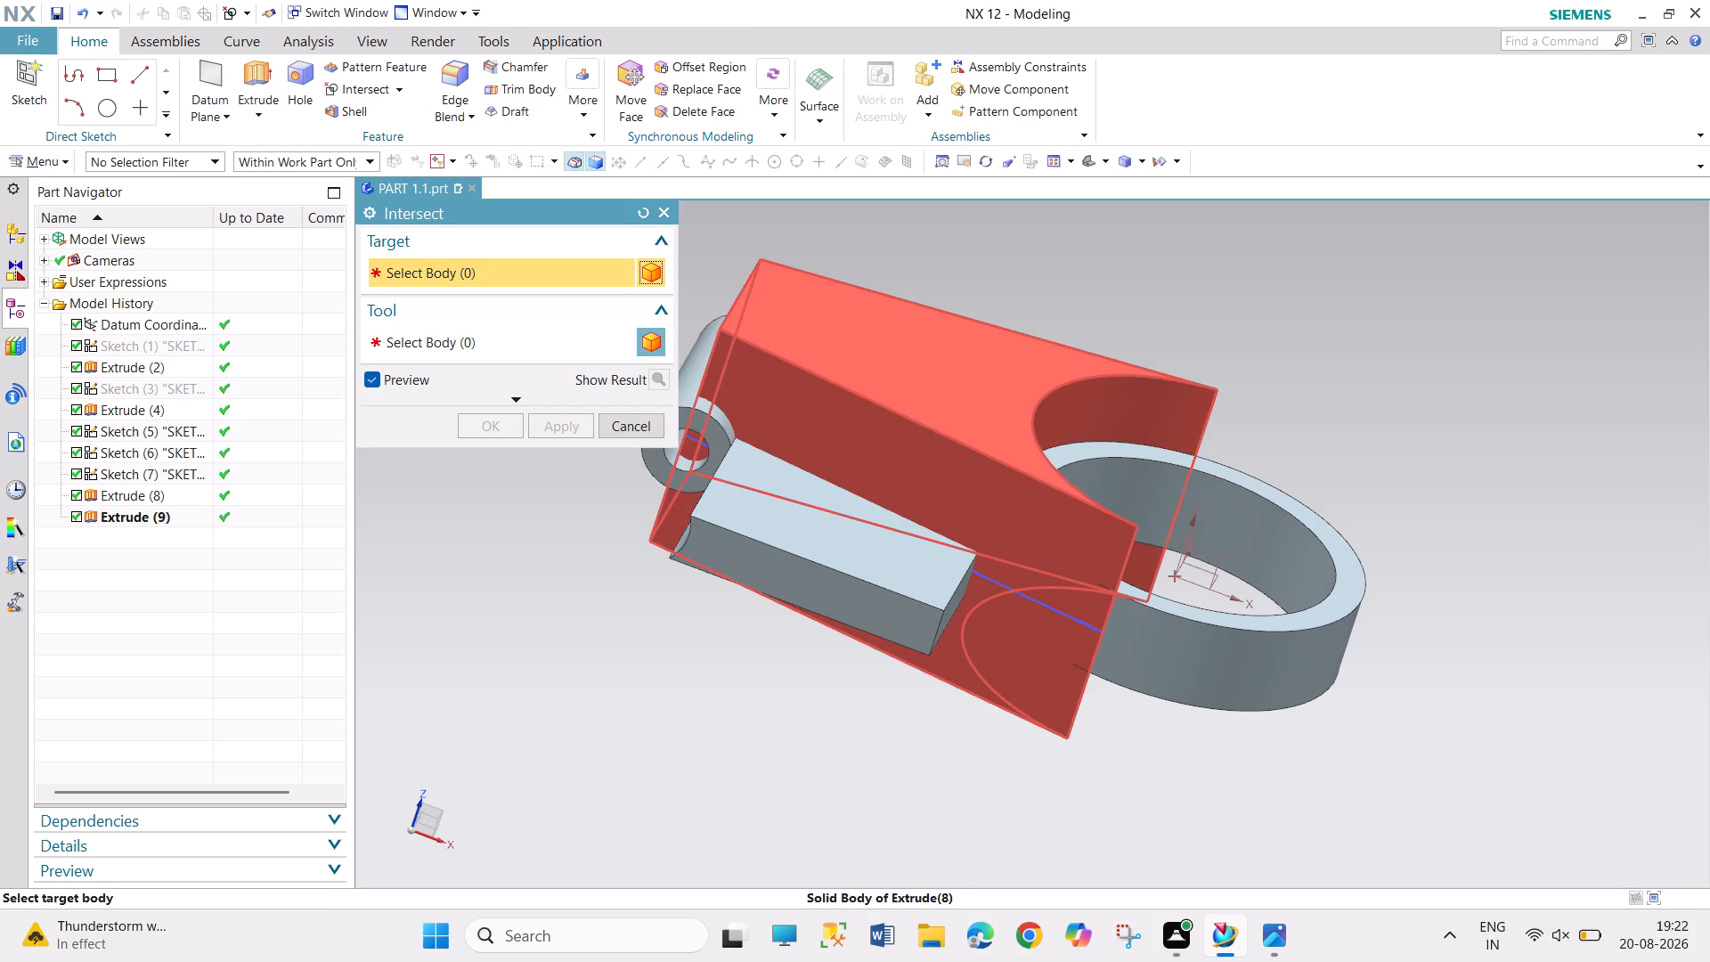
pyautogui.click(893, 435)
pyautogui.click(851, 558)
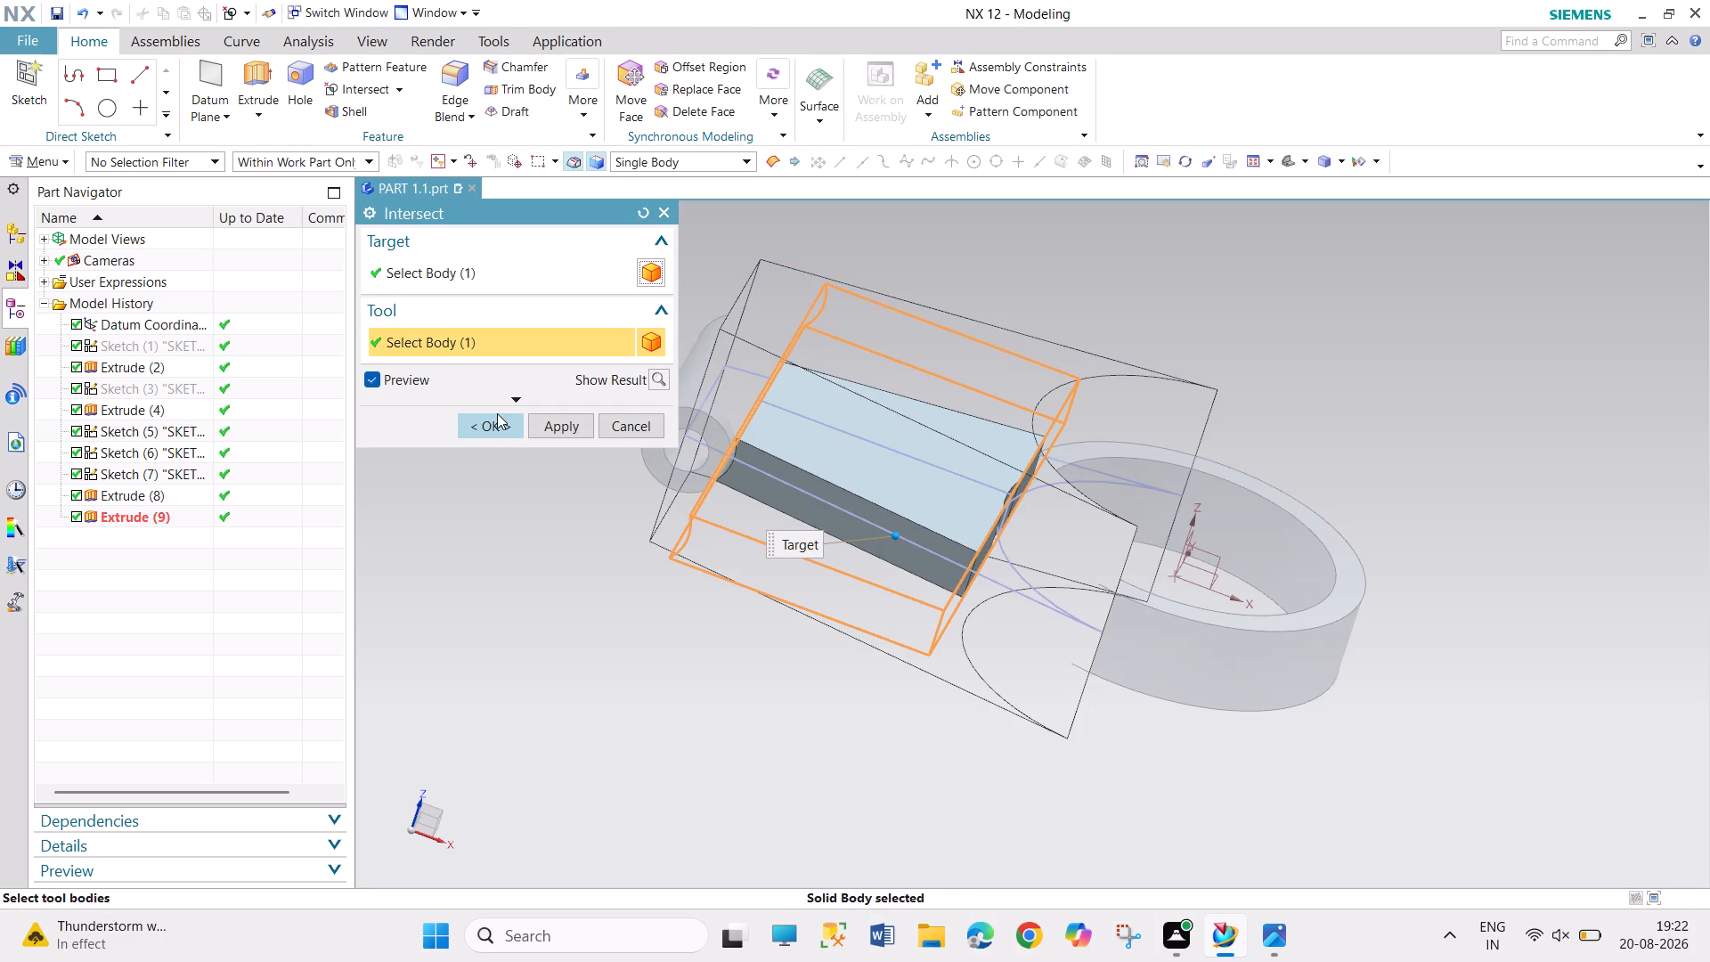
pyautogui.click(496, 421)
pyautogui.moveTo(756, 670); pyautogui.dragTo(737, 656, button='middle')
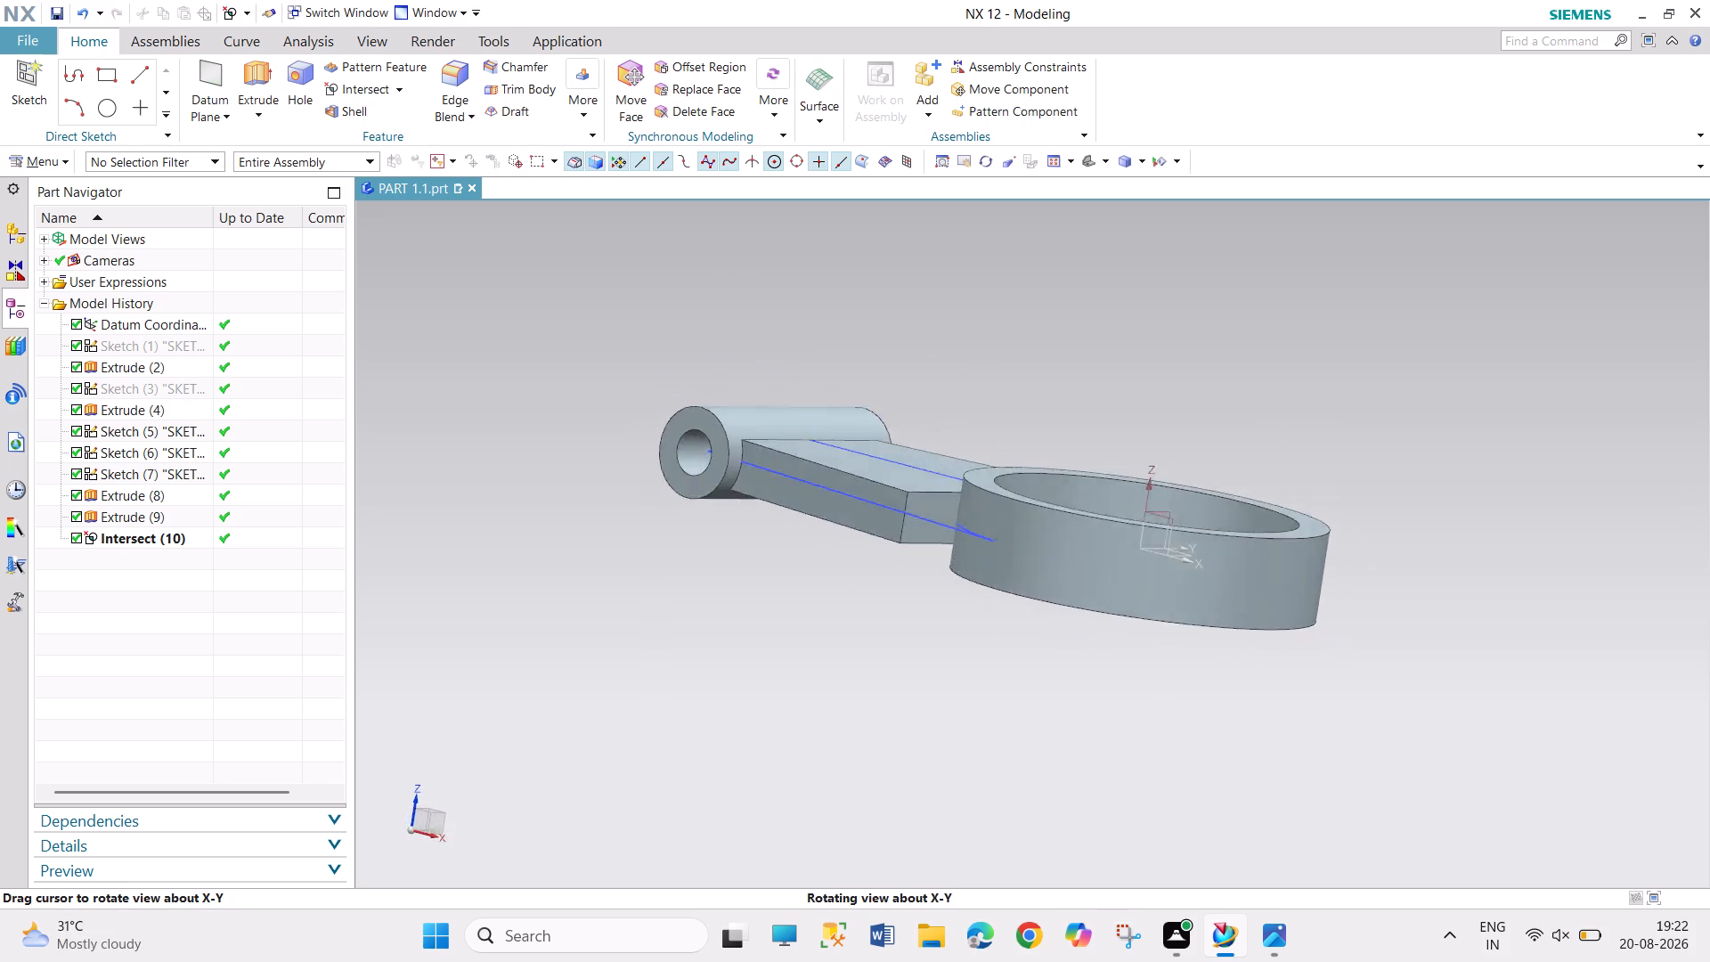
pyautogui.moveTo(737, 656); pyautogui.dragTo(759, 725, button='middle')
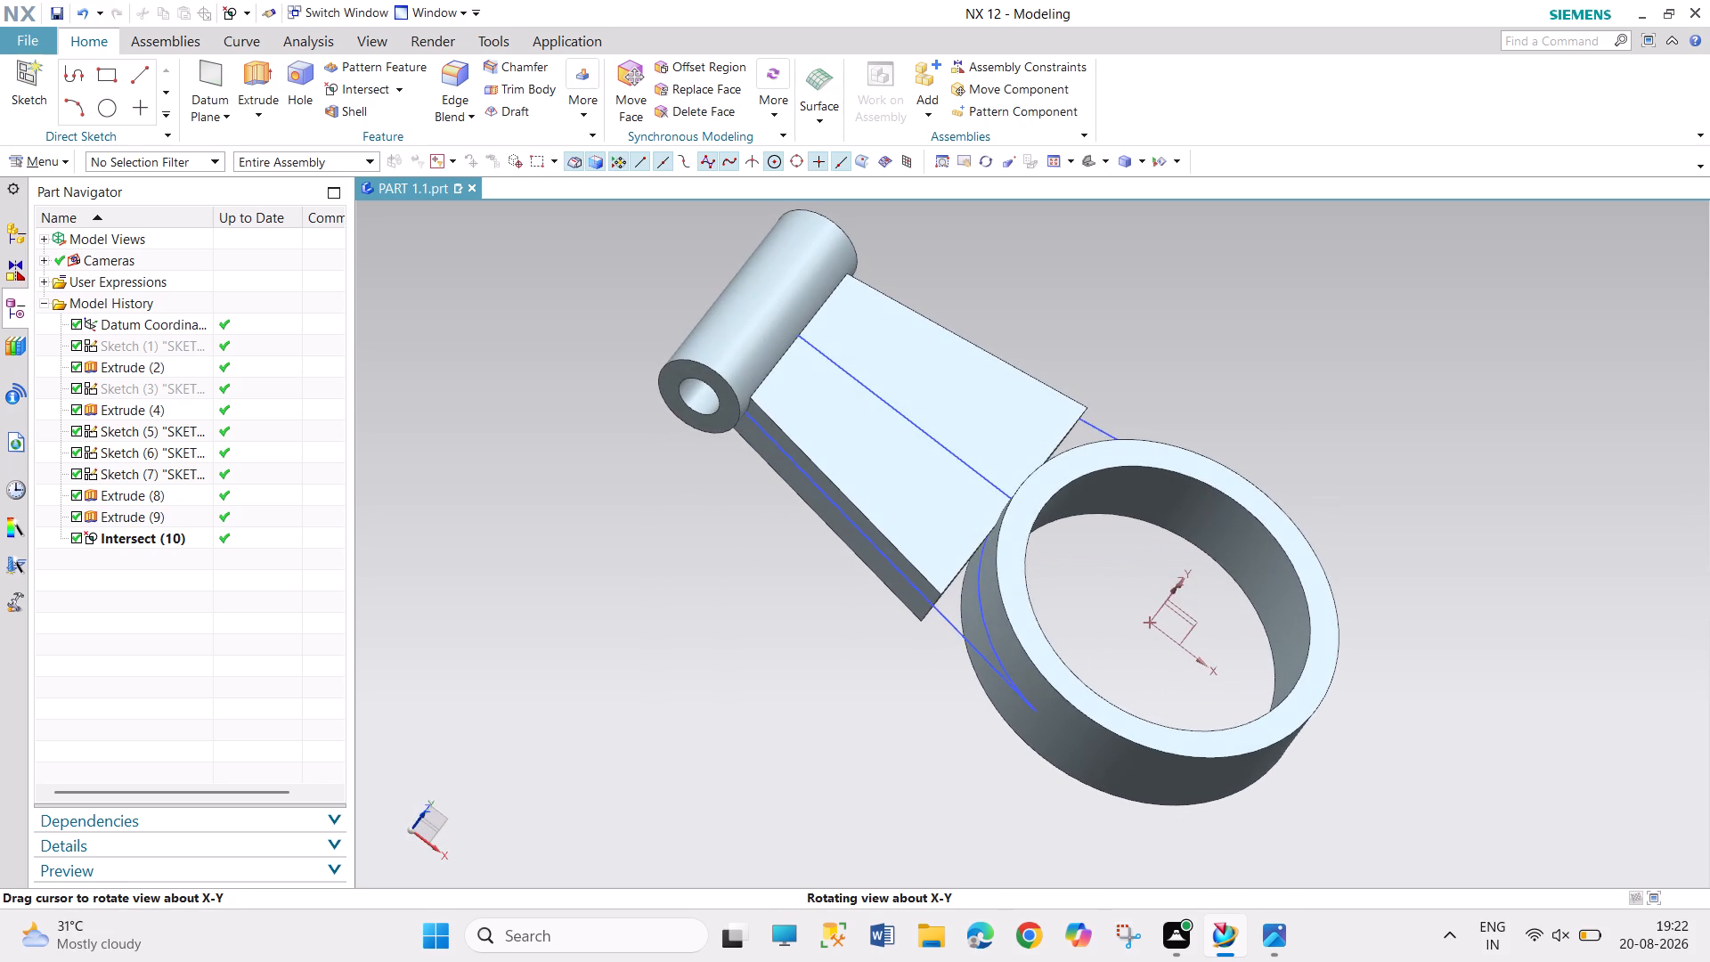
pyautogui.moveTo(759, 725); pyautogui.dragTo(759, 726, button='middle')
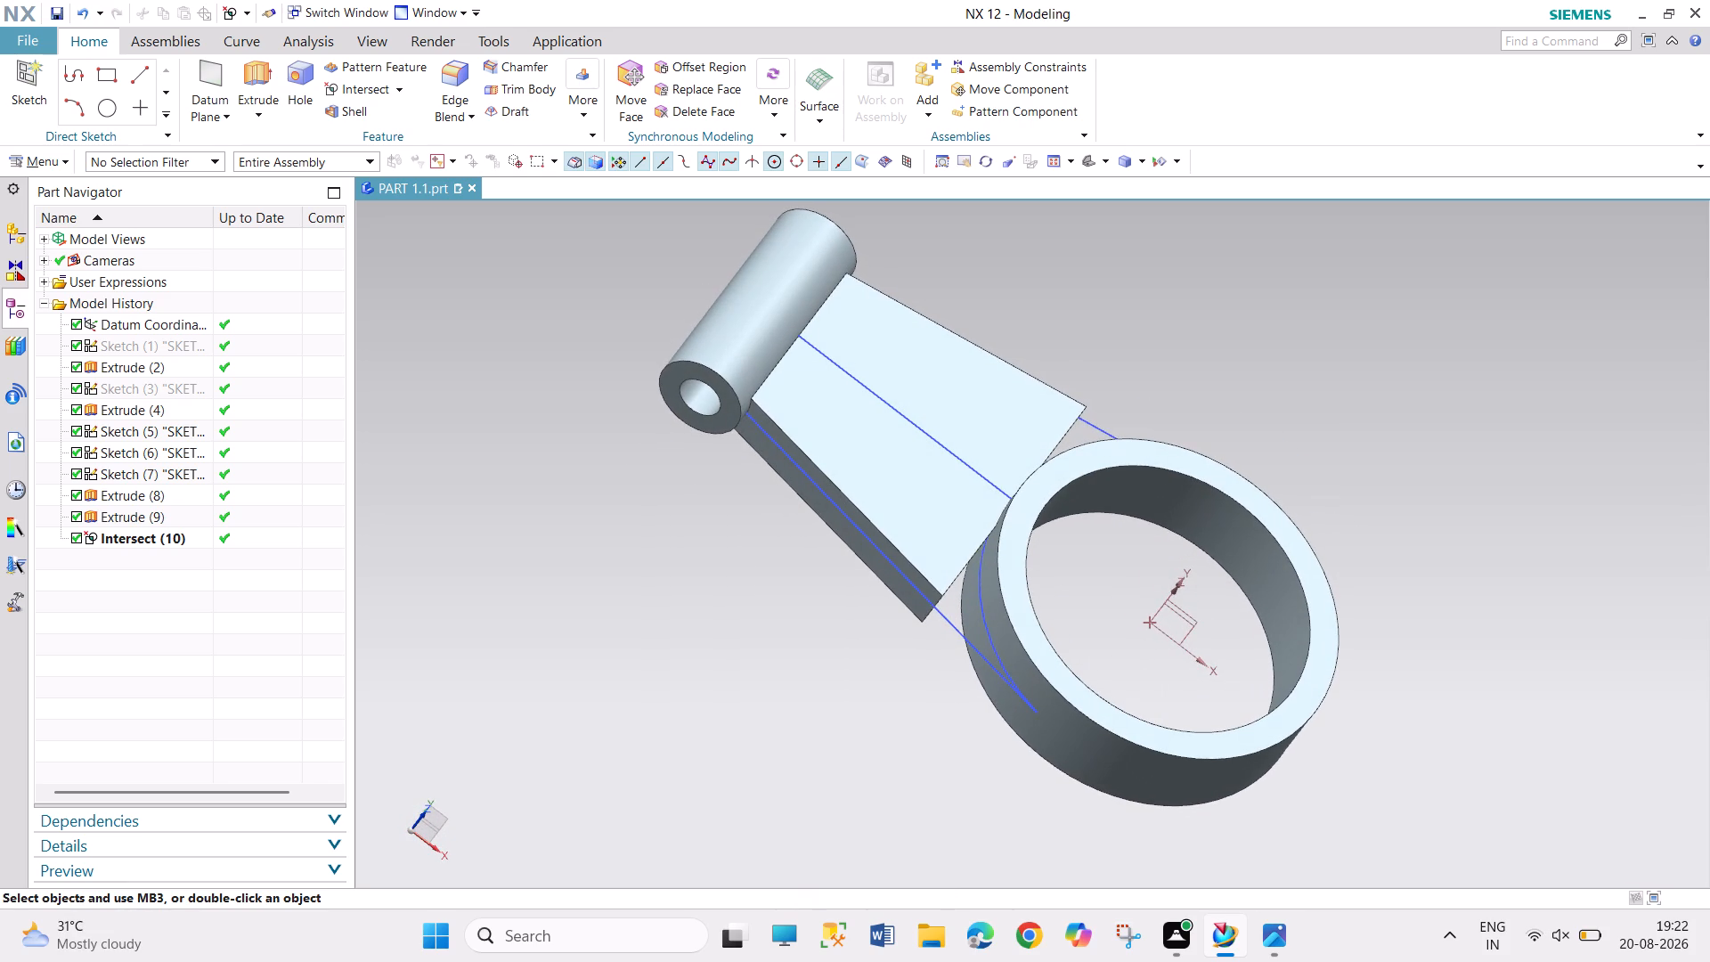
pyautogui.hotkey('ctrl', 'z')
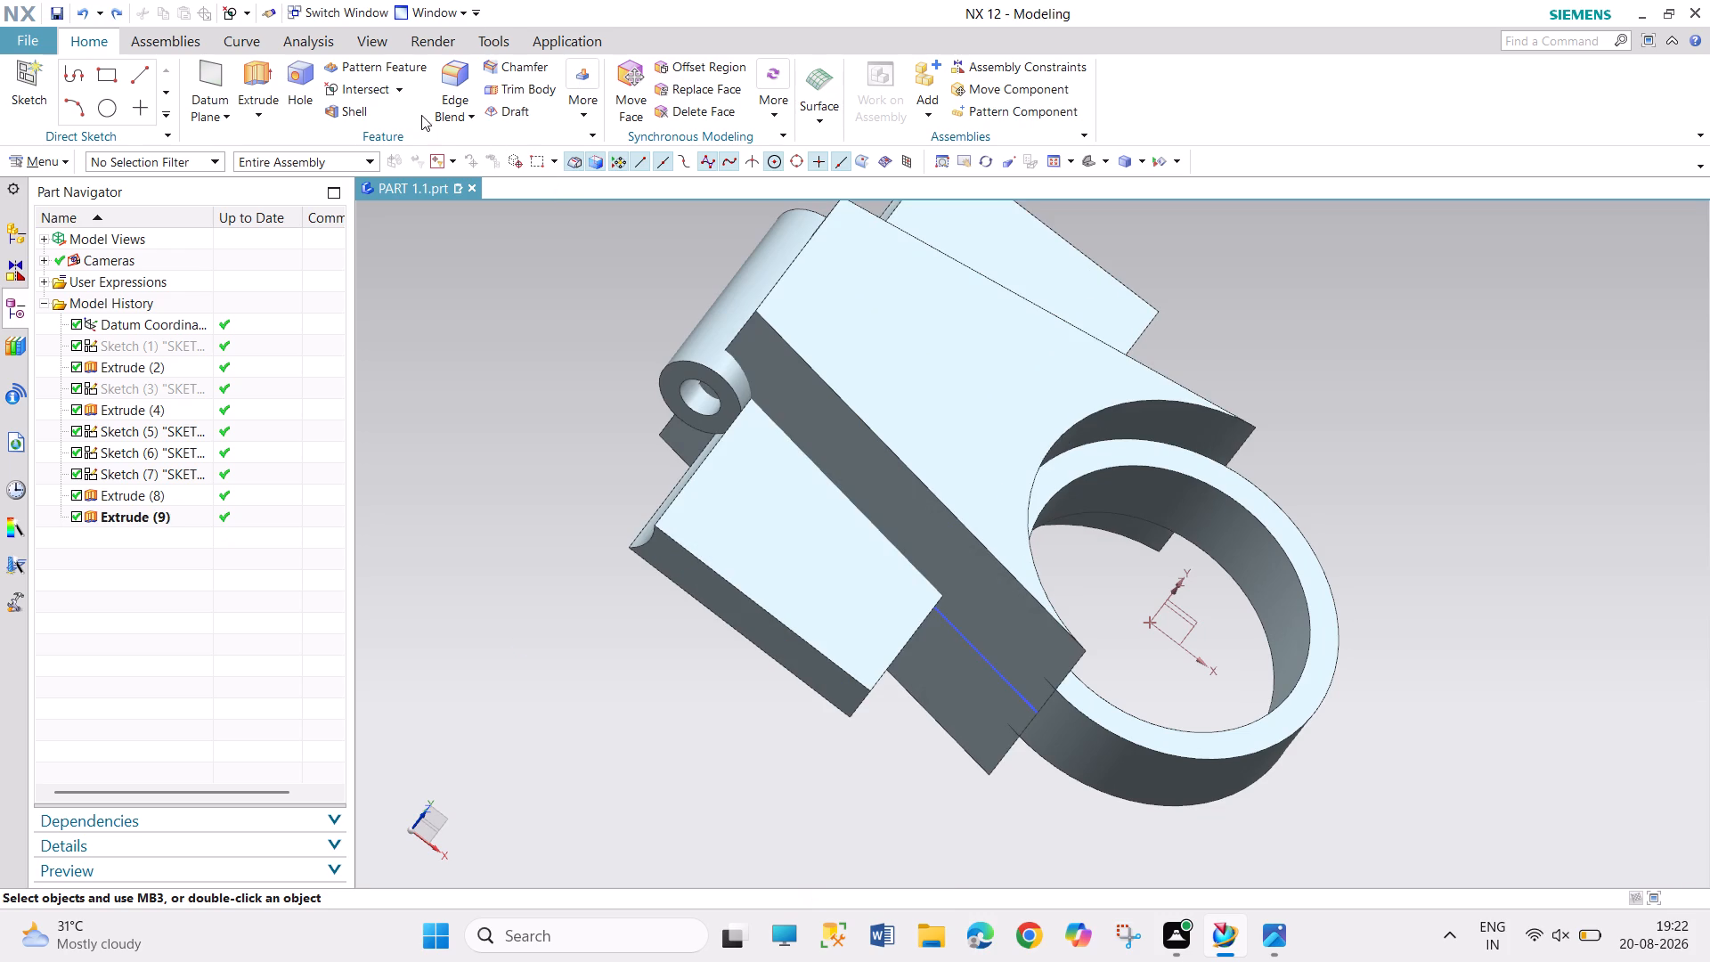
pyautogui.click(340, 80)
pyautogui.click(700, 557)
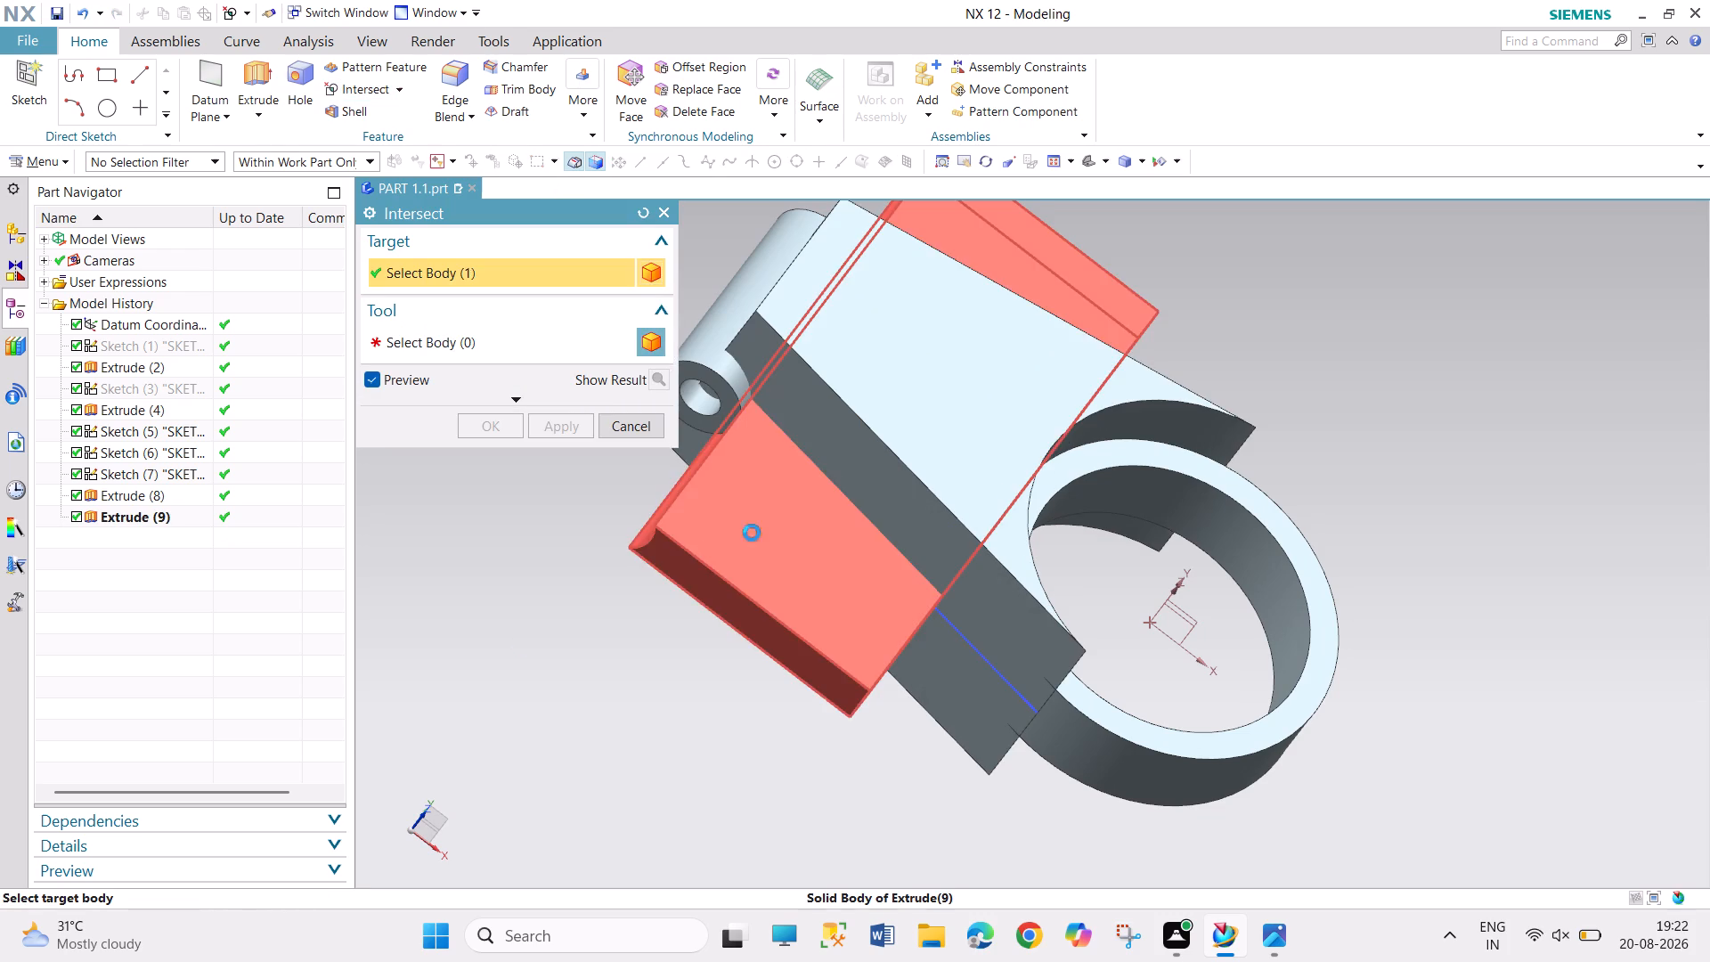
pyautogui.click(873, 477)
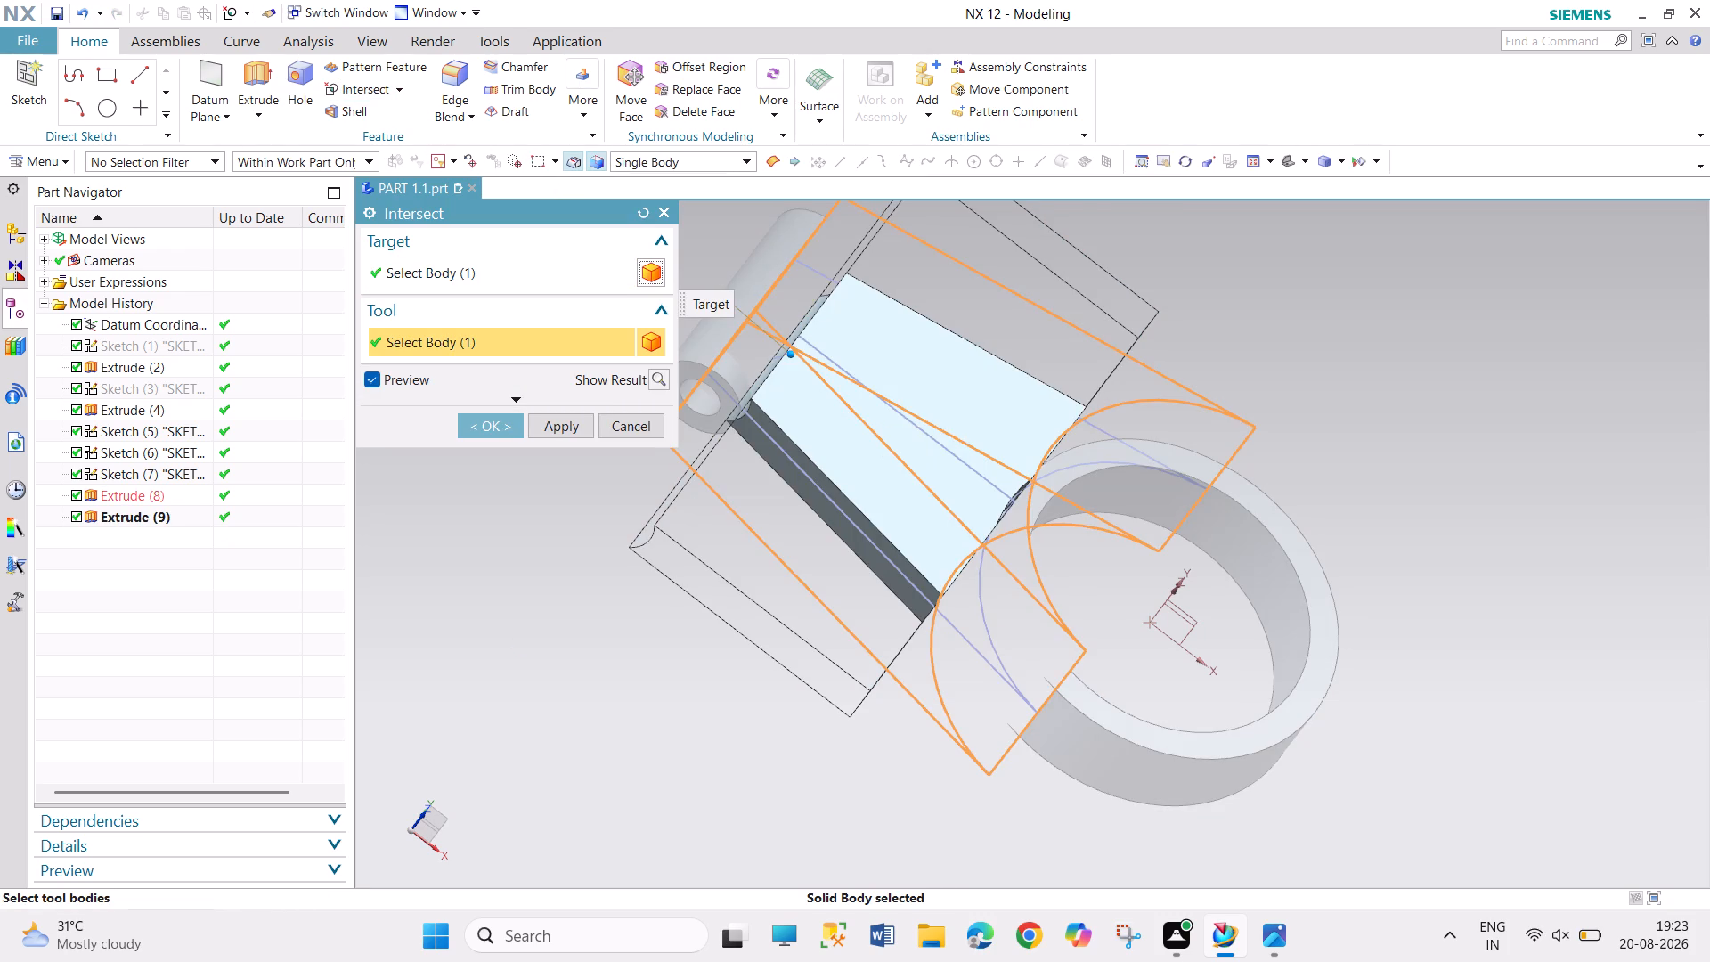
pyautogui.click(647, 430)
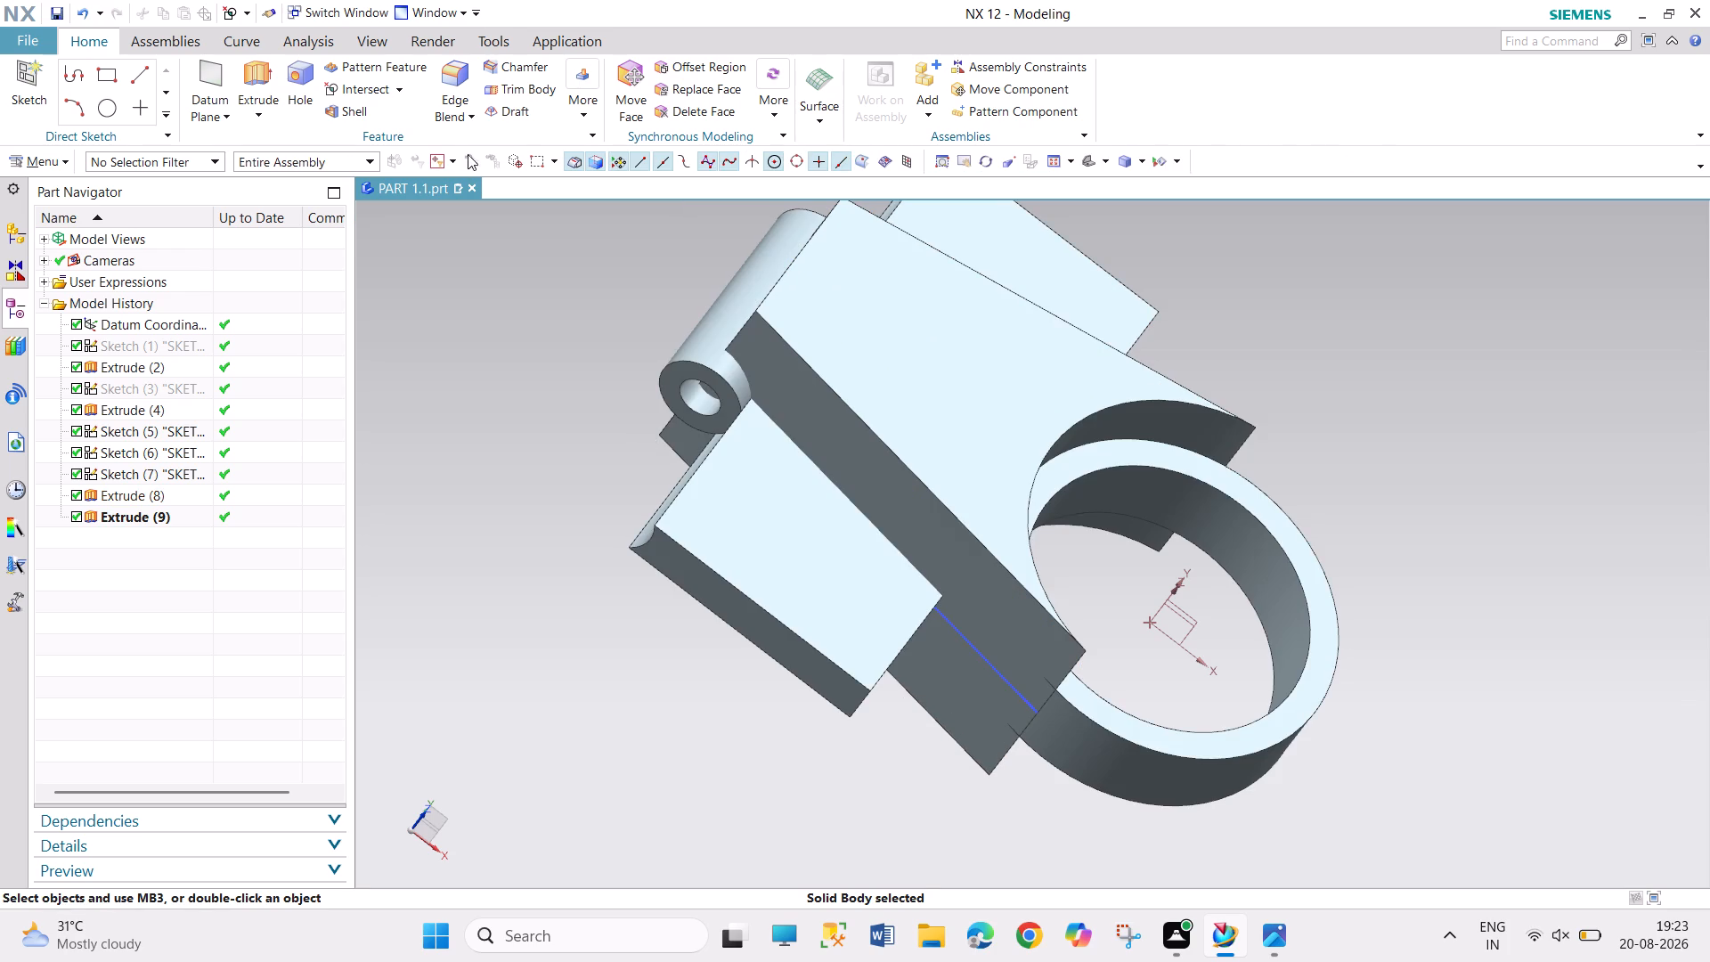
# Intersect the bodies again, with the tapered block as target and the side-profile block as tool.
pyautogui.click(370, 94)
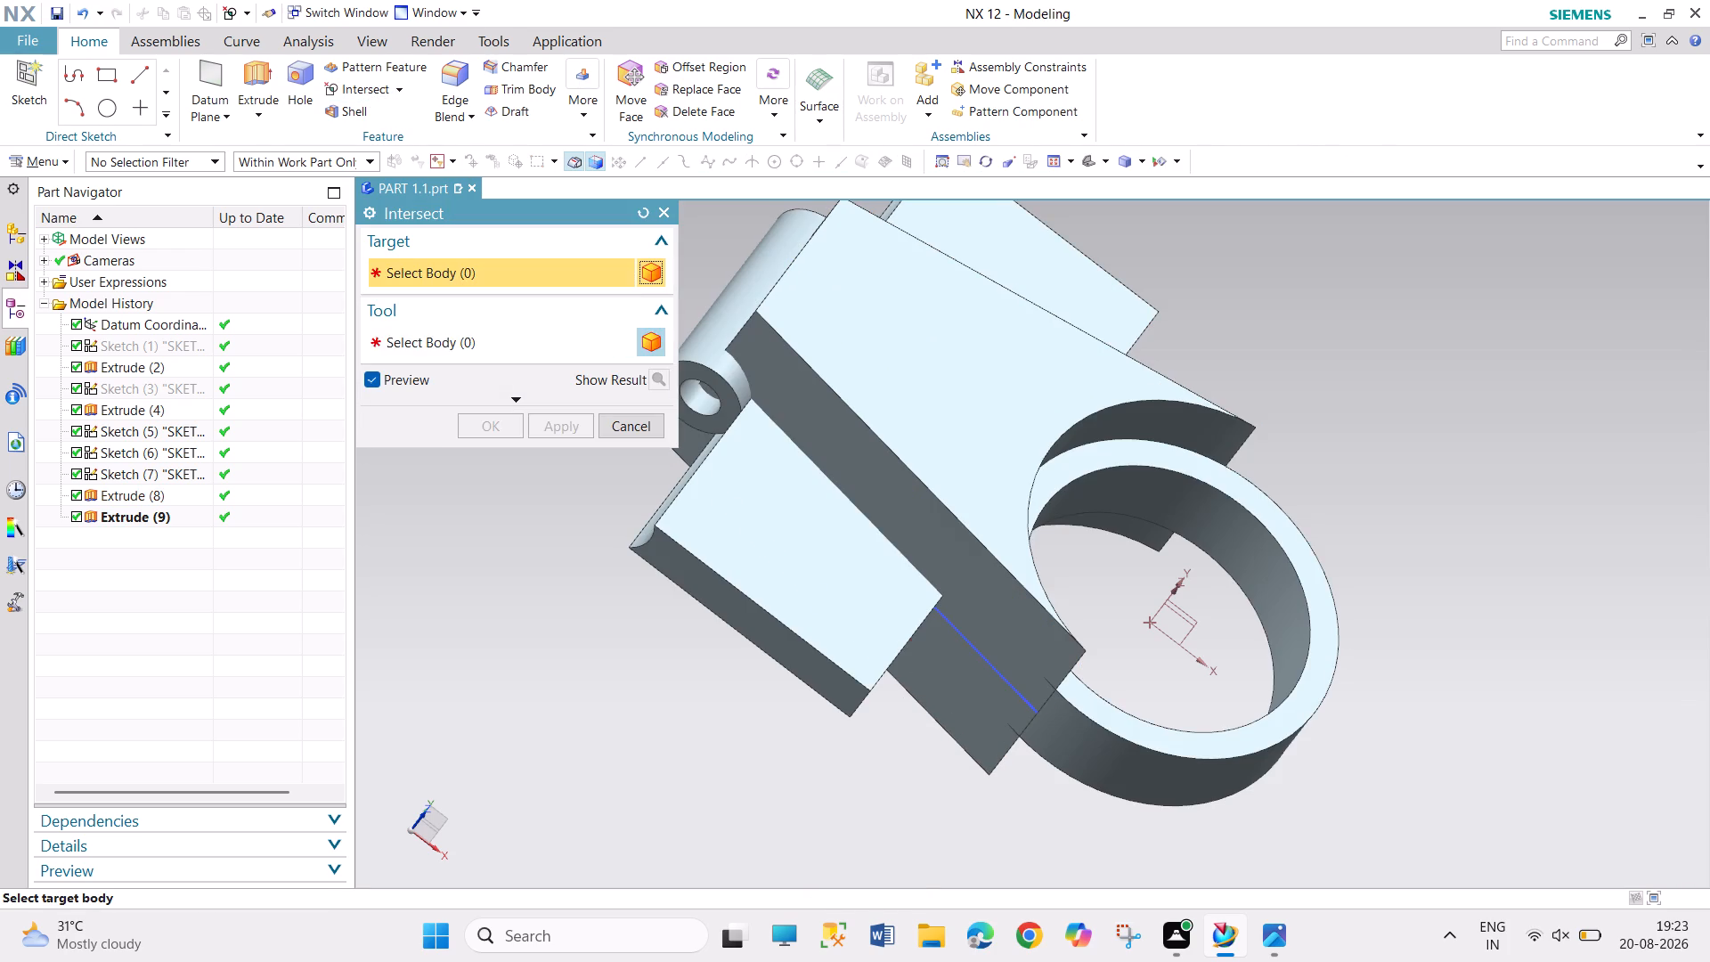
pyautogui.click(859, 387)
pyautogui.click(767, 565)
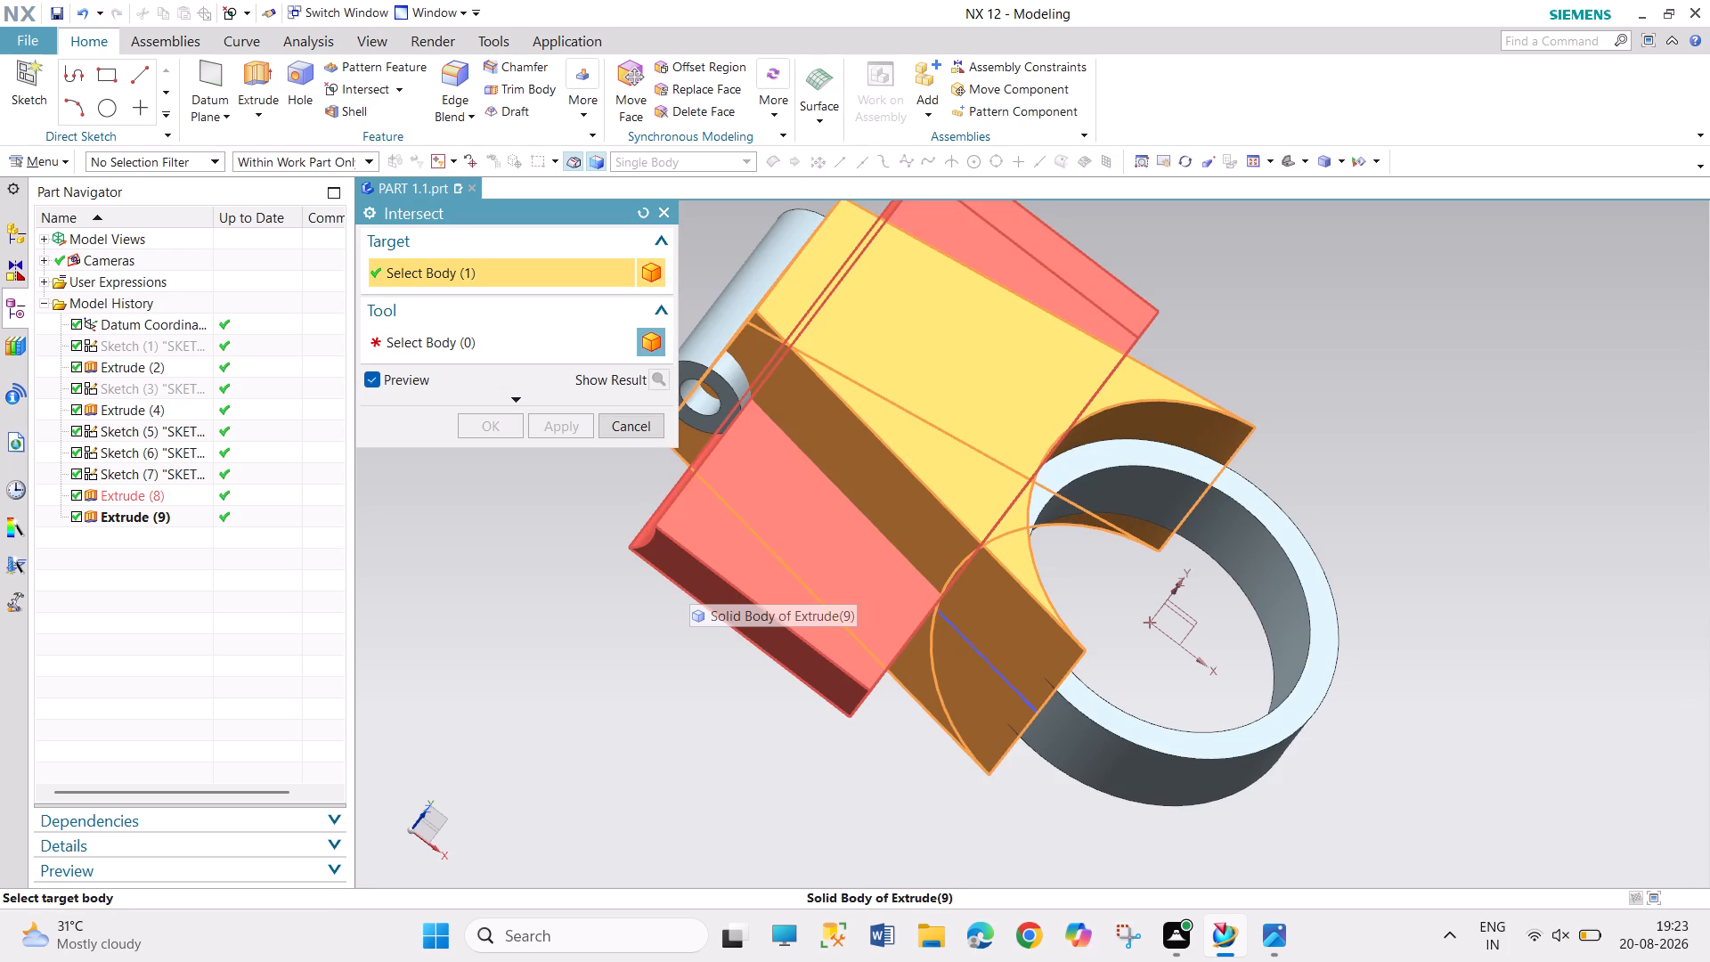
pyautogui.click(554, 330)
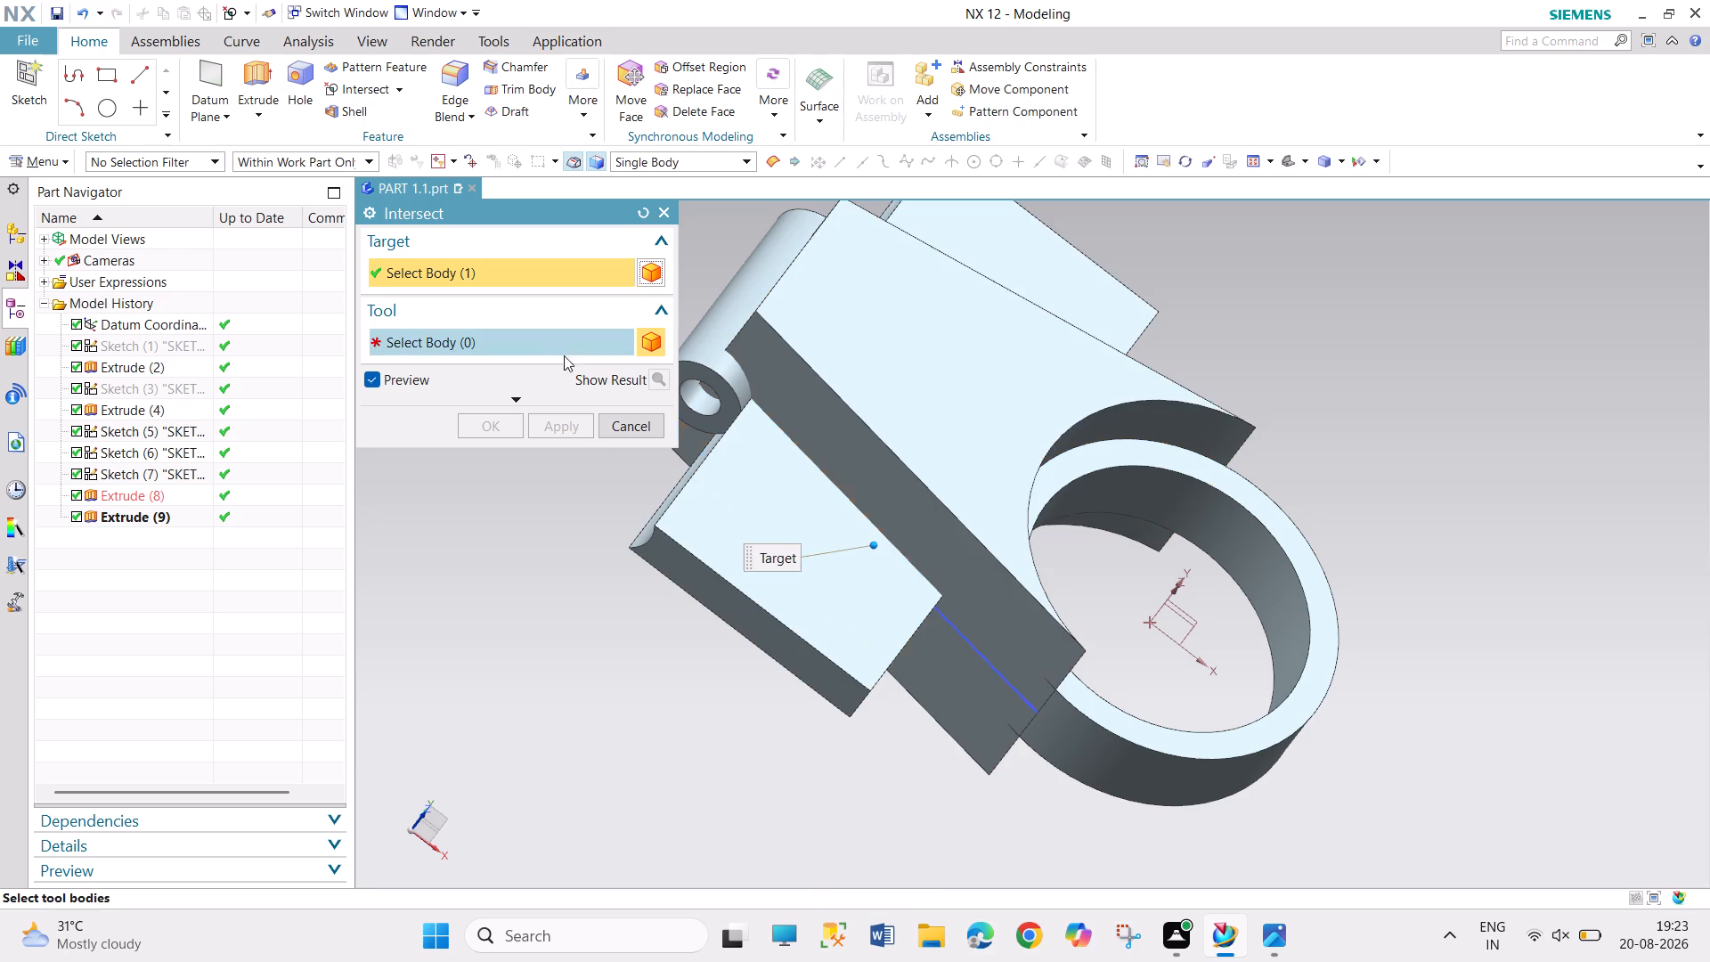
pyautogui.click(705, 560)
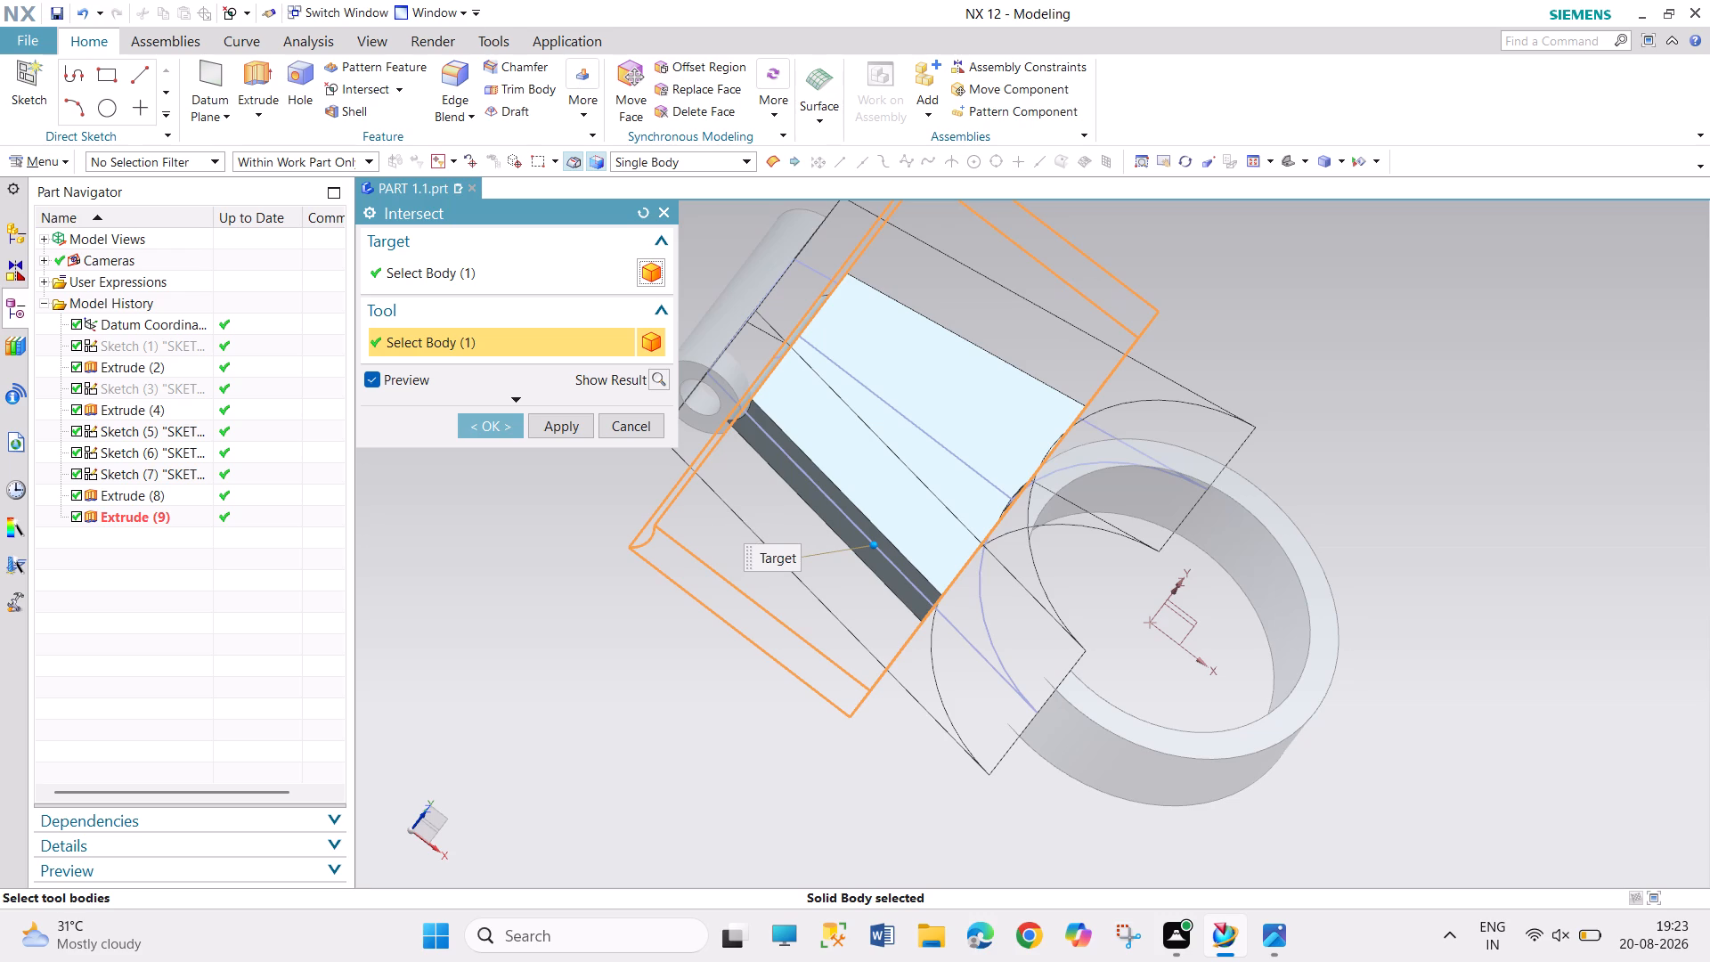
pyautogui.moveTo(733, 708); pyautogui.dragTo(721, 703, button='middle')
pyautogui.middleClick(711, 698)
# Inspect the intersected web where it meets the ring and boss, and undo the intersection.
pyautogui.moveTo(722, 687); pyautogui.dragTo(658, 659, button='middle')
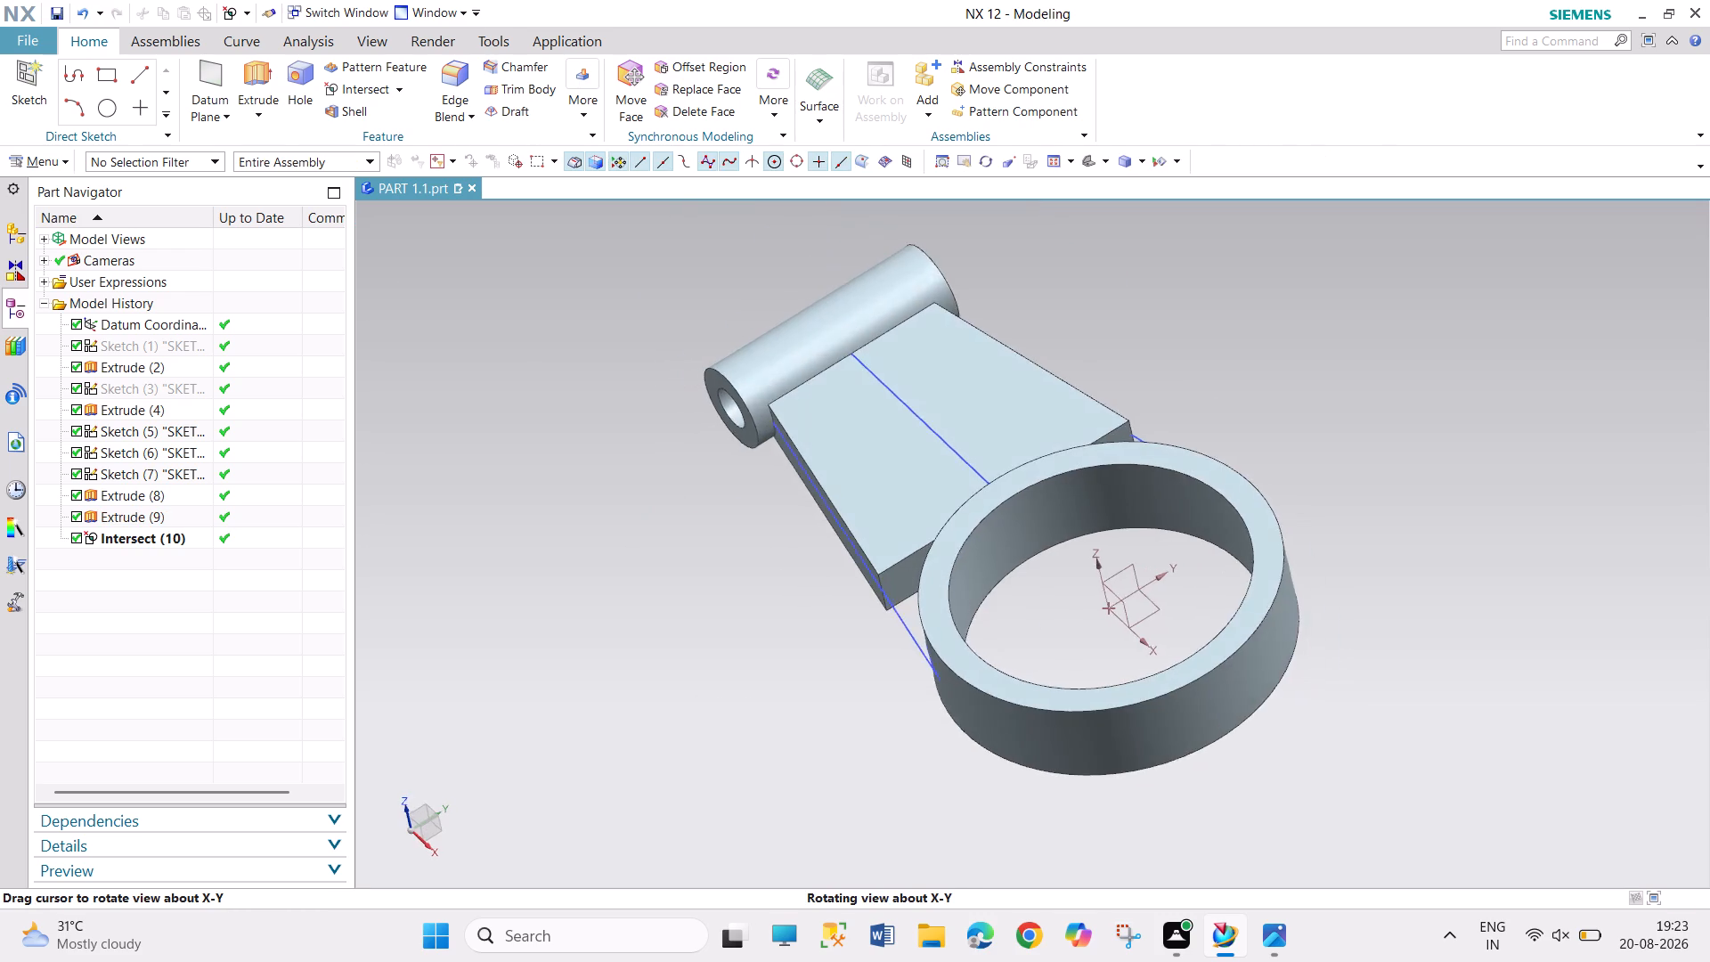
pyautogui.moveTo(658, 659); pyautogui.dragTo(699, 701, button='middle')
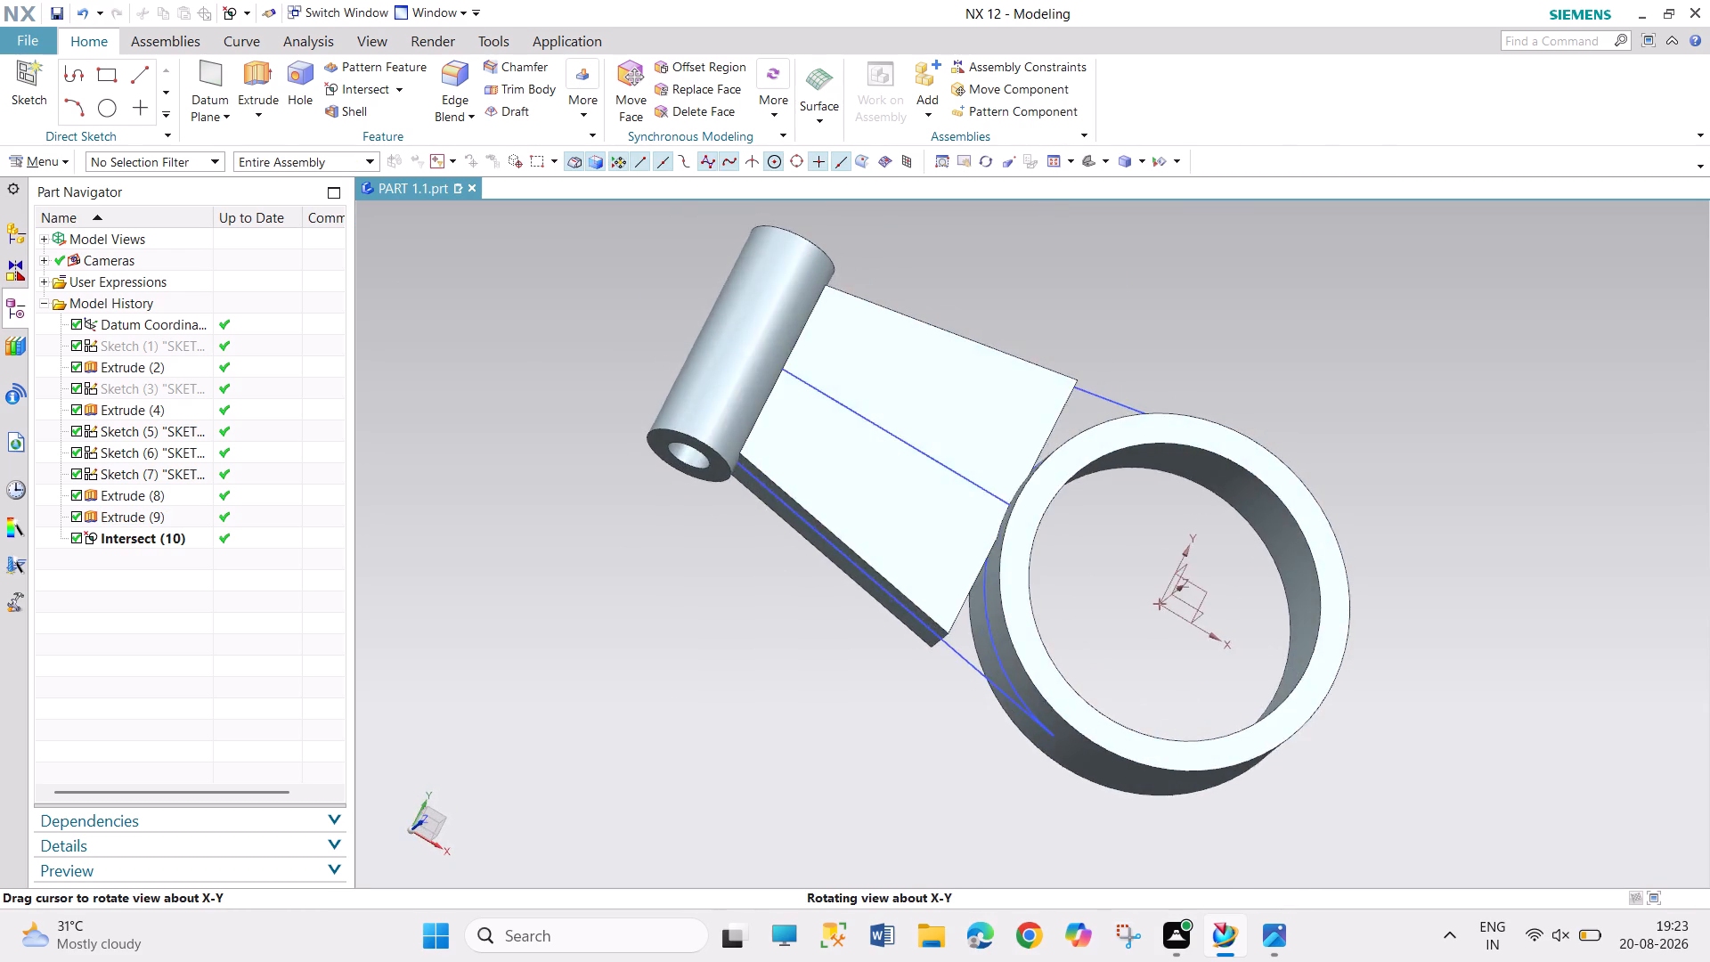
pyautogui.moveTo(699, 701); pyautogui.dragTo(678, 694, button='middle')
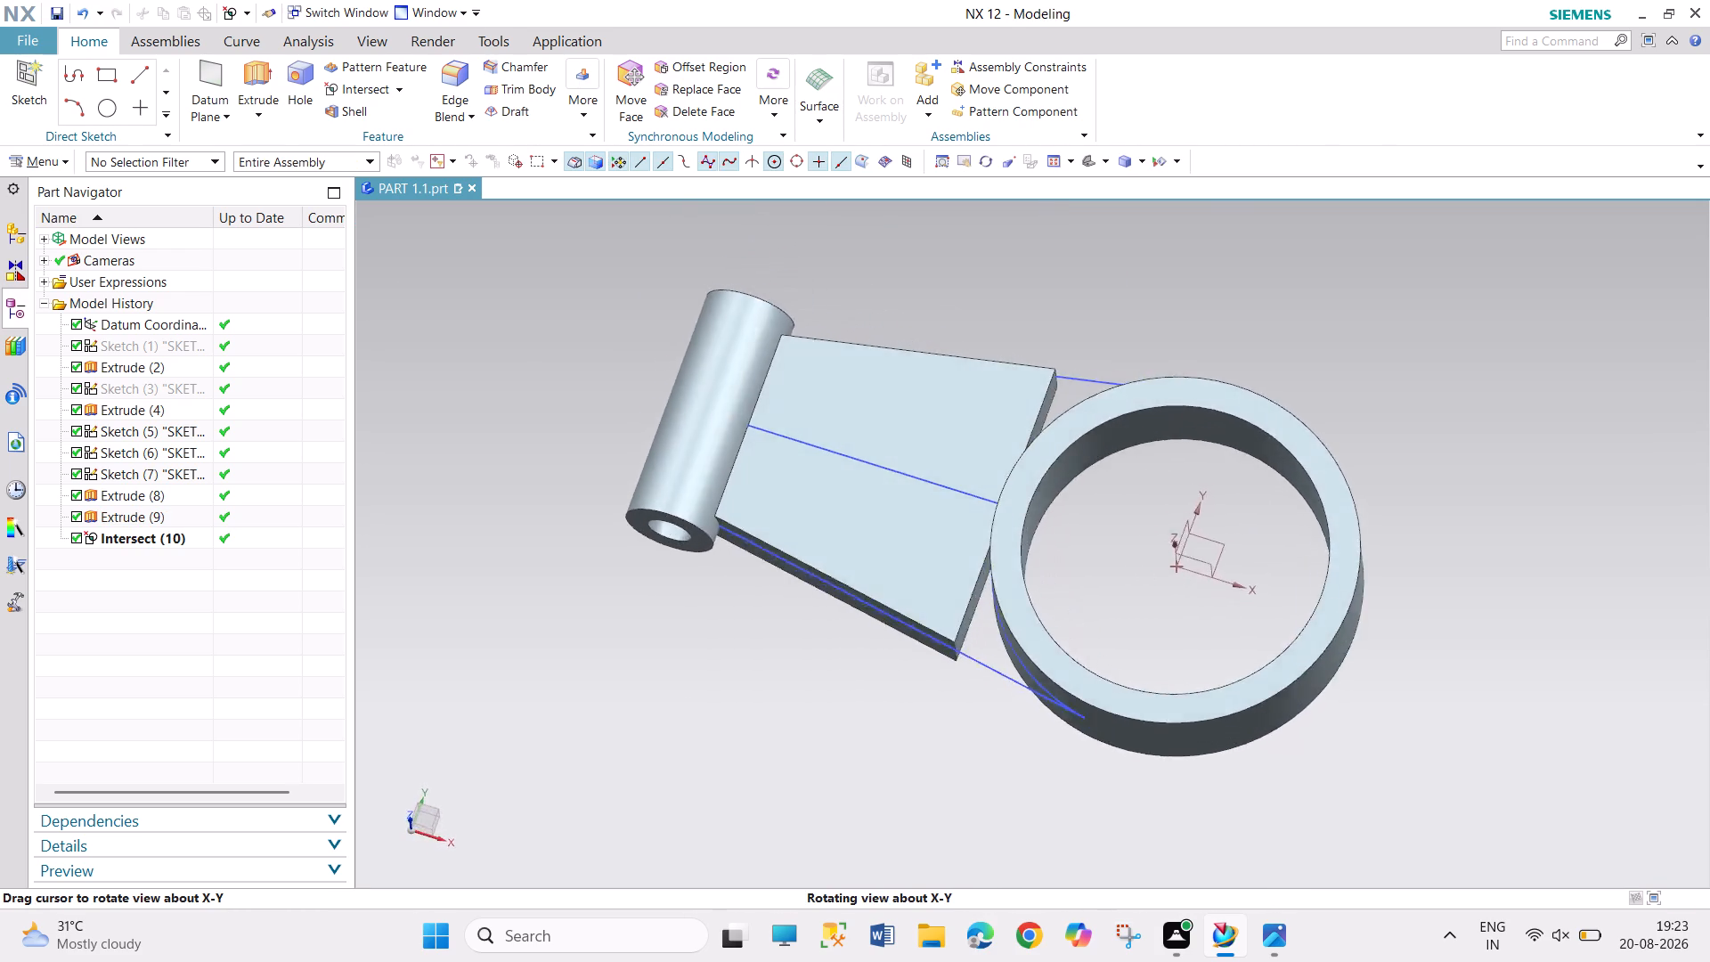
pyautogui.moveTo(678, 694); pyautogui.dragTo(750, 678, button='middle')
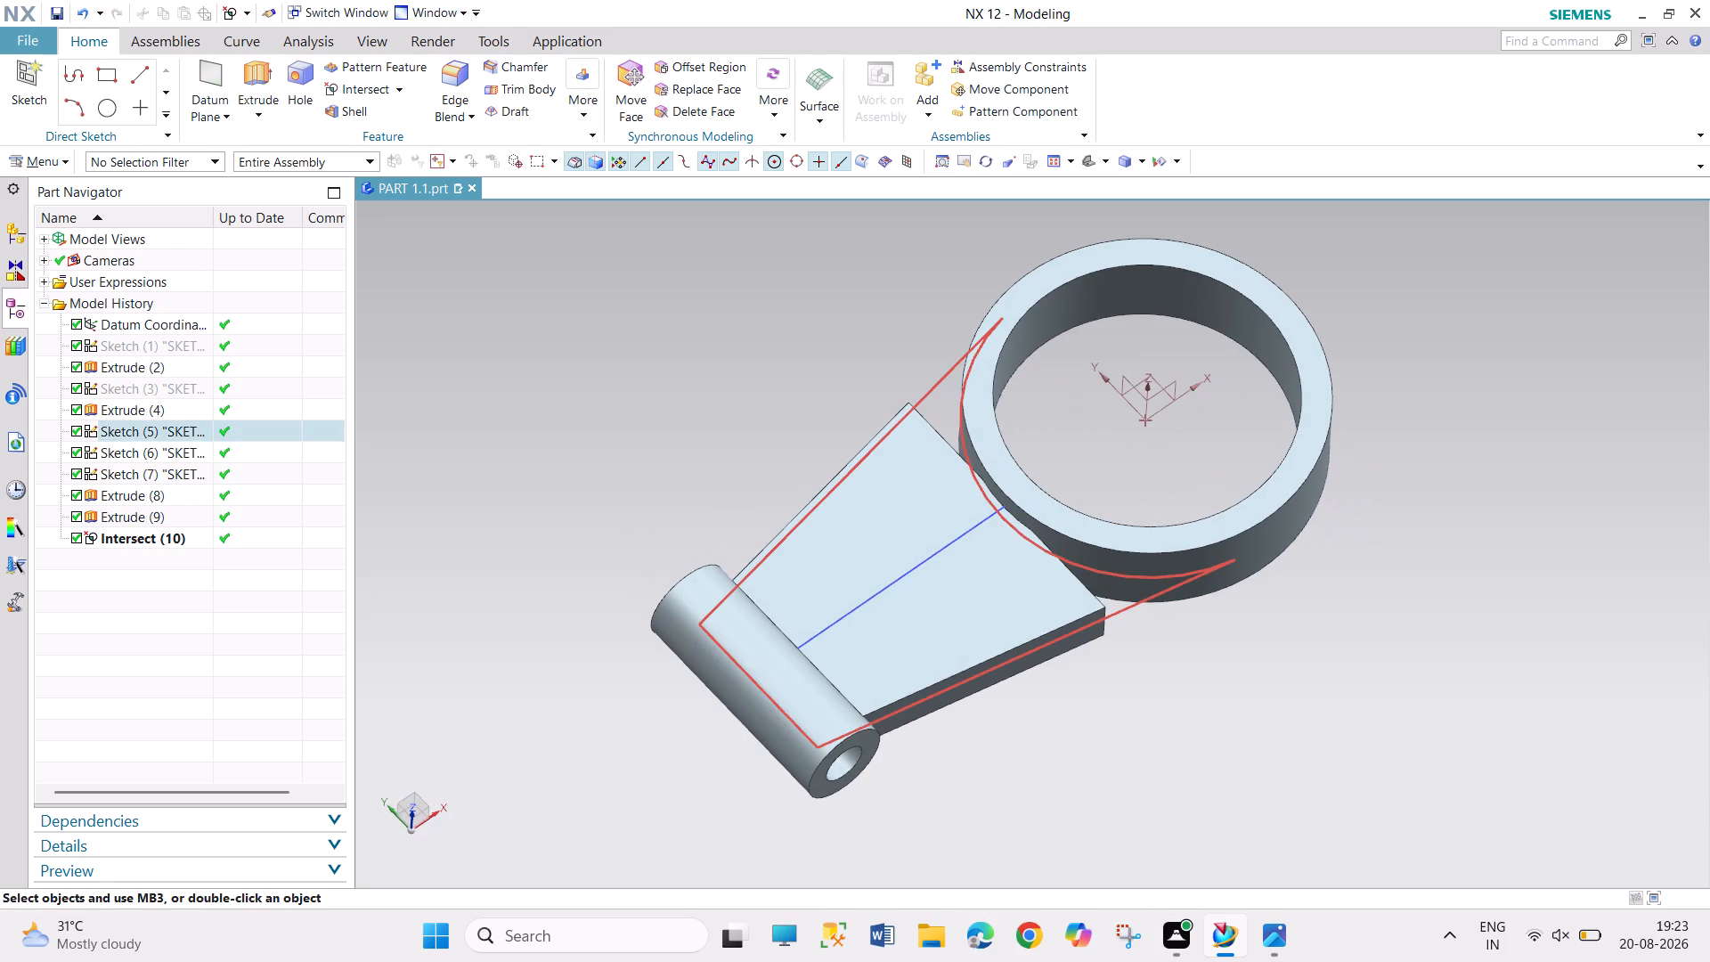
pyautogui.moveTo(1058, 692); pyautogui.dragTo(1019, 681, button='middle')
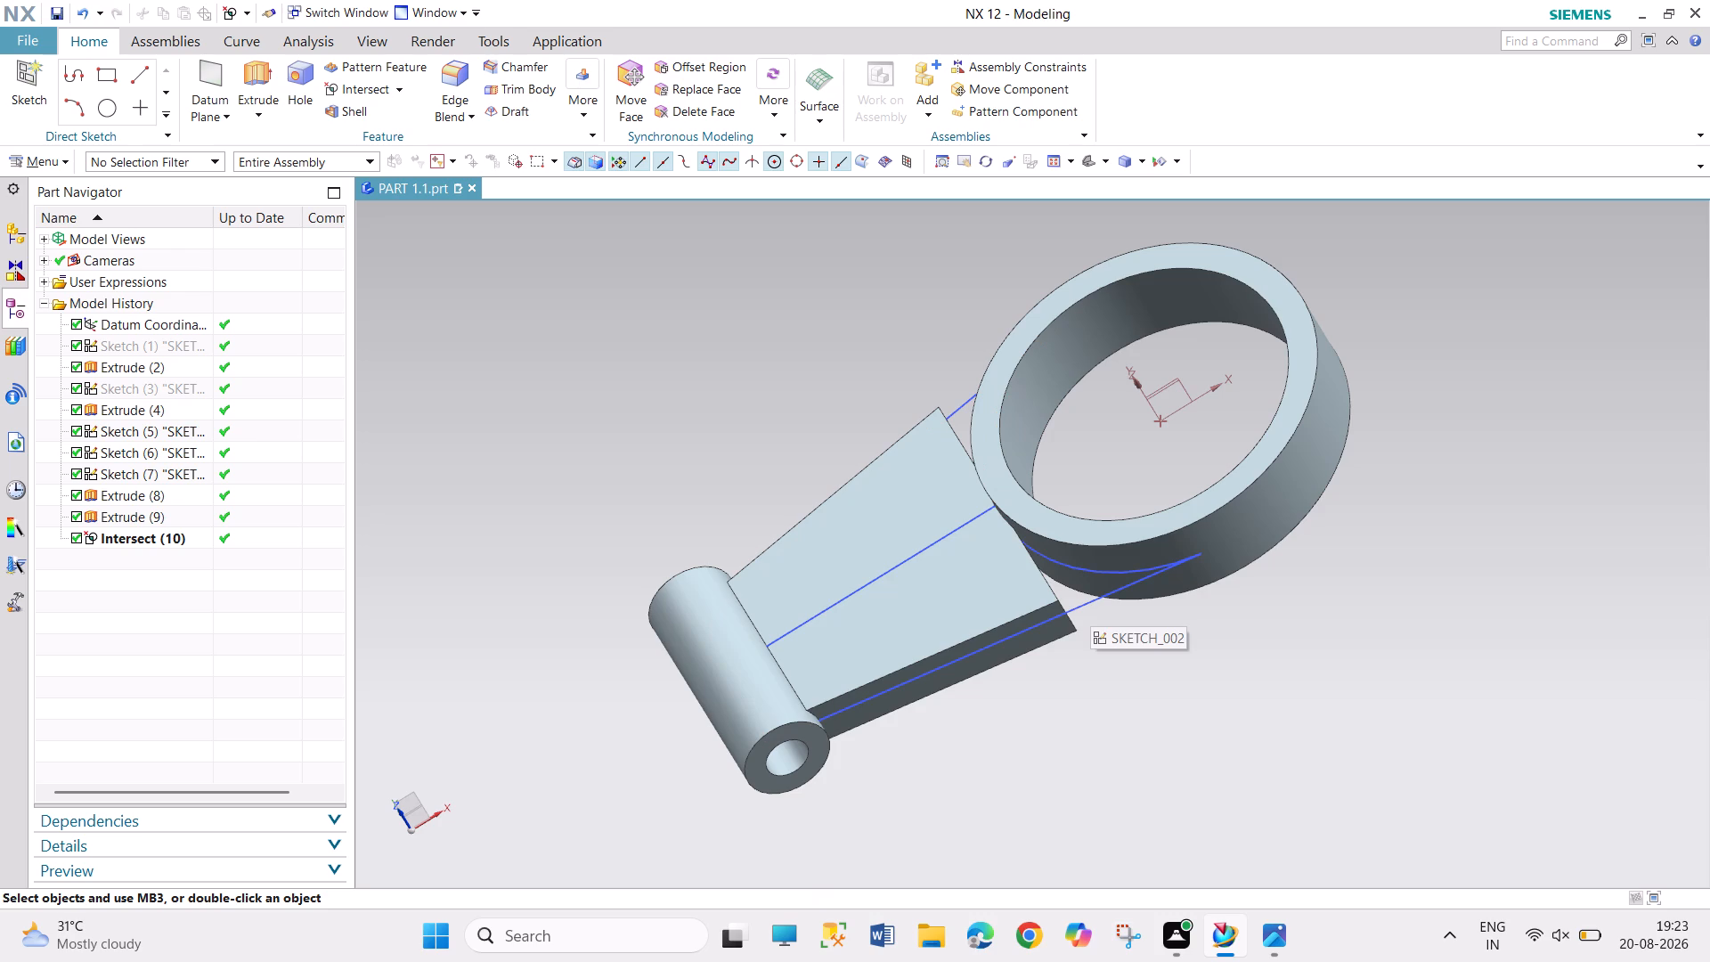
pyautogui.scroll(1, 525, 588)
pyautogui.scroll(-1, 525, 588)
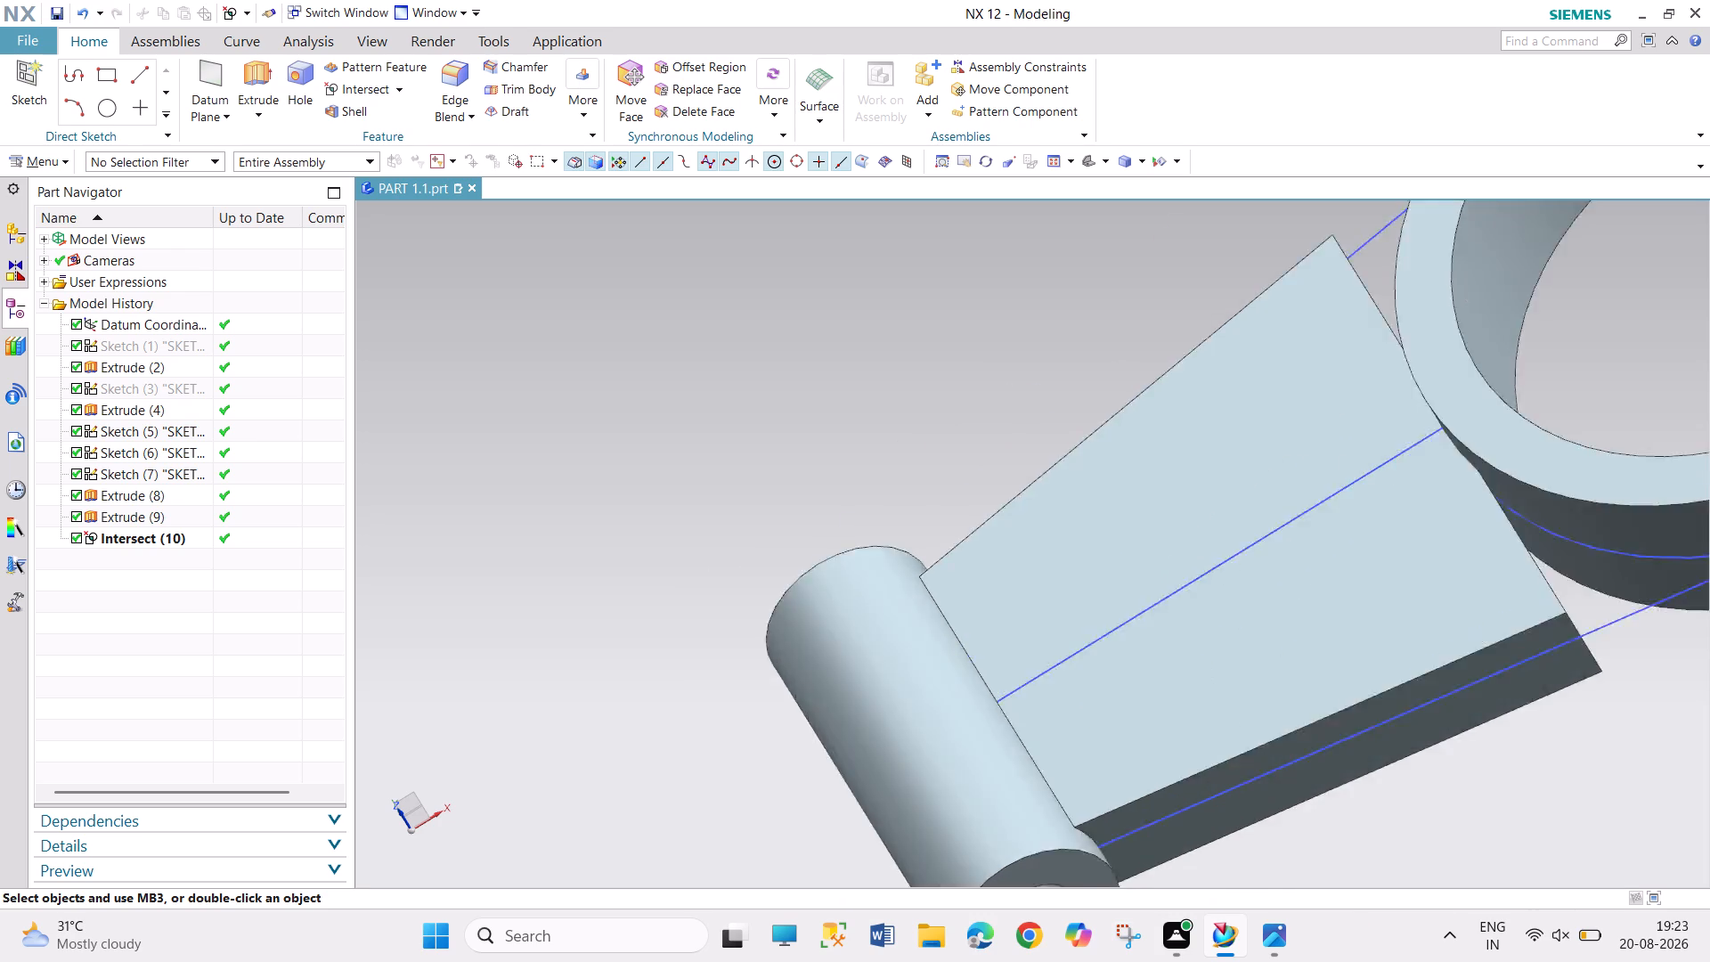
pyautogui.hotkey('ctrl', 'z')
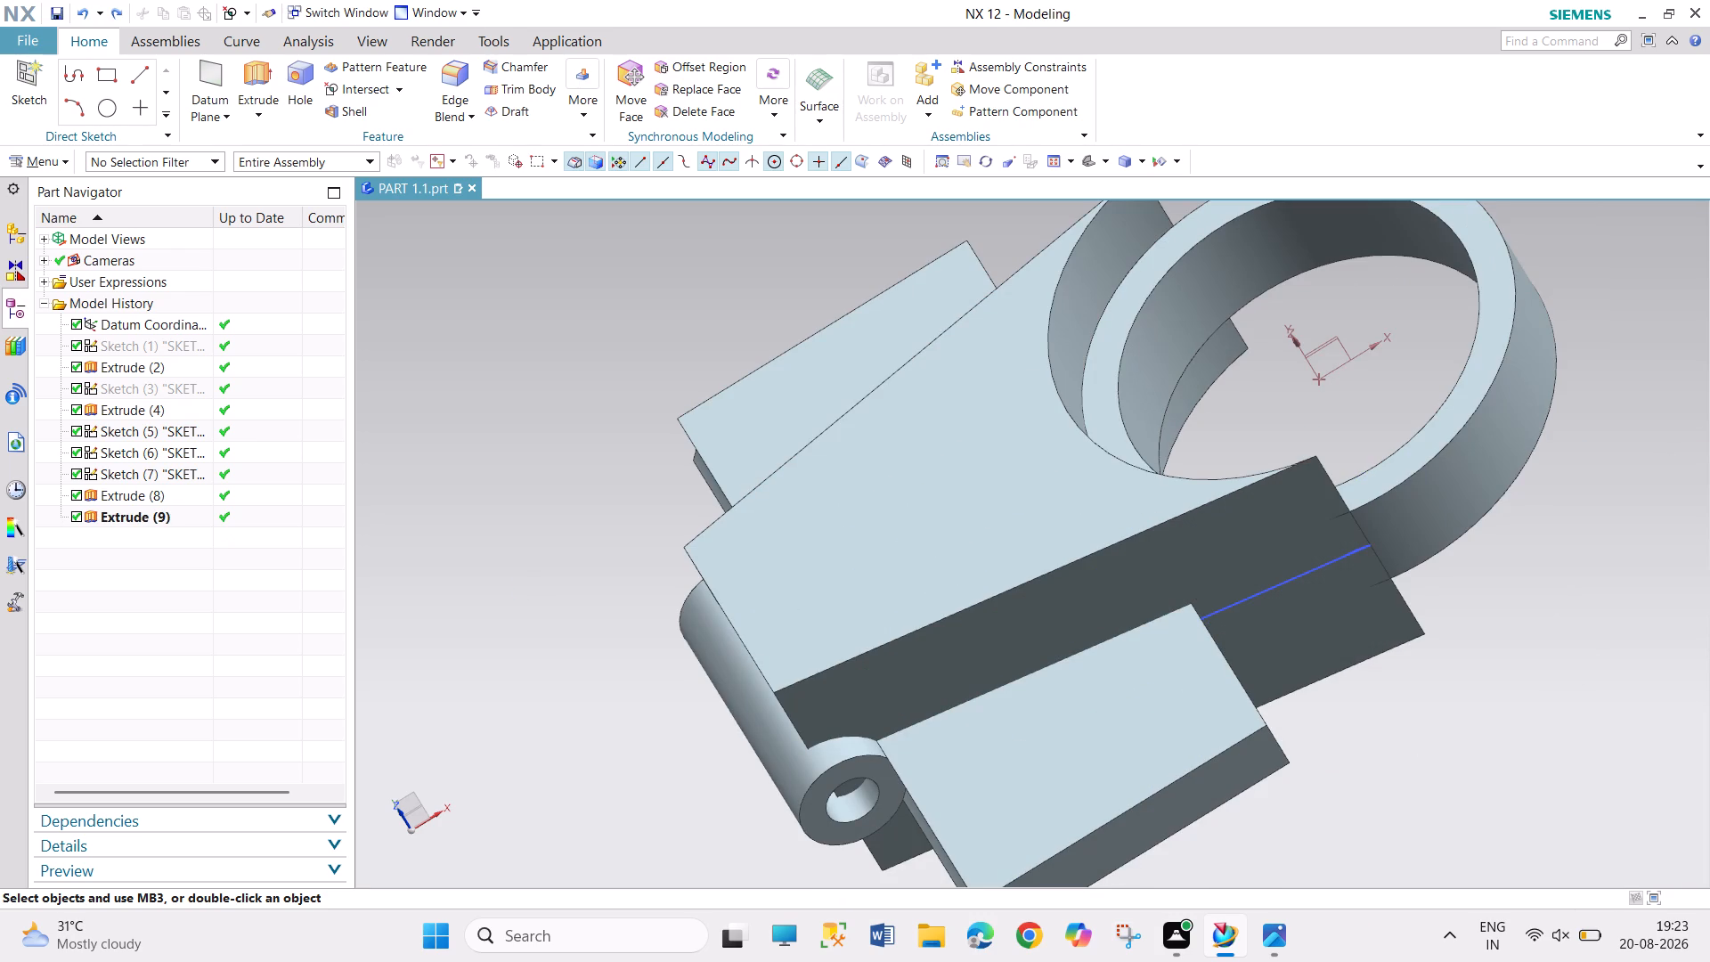
# Edit the side-profile sketch with rollback, extending its vertical end line past the ring's outer wall to near the ring's centre.
pyautogui.click(166, 473)
pyautogui.rightClick(166, 473)
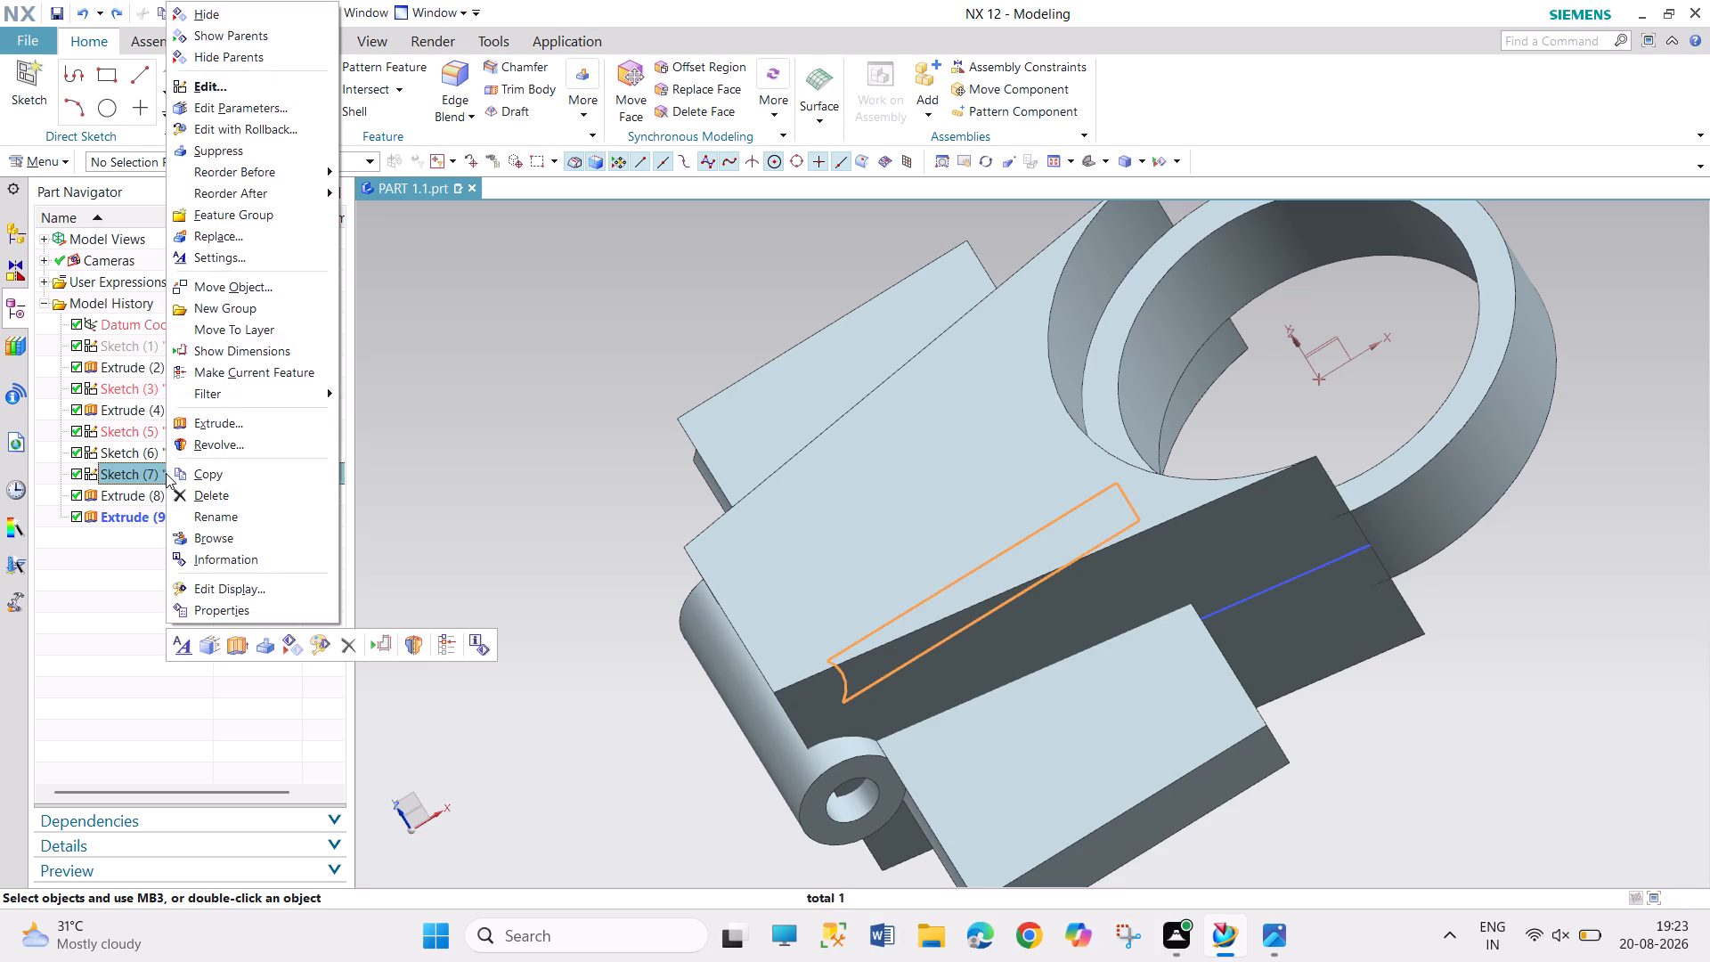
pyautogui.click(237, 127)
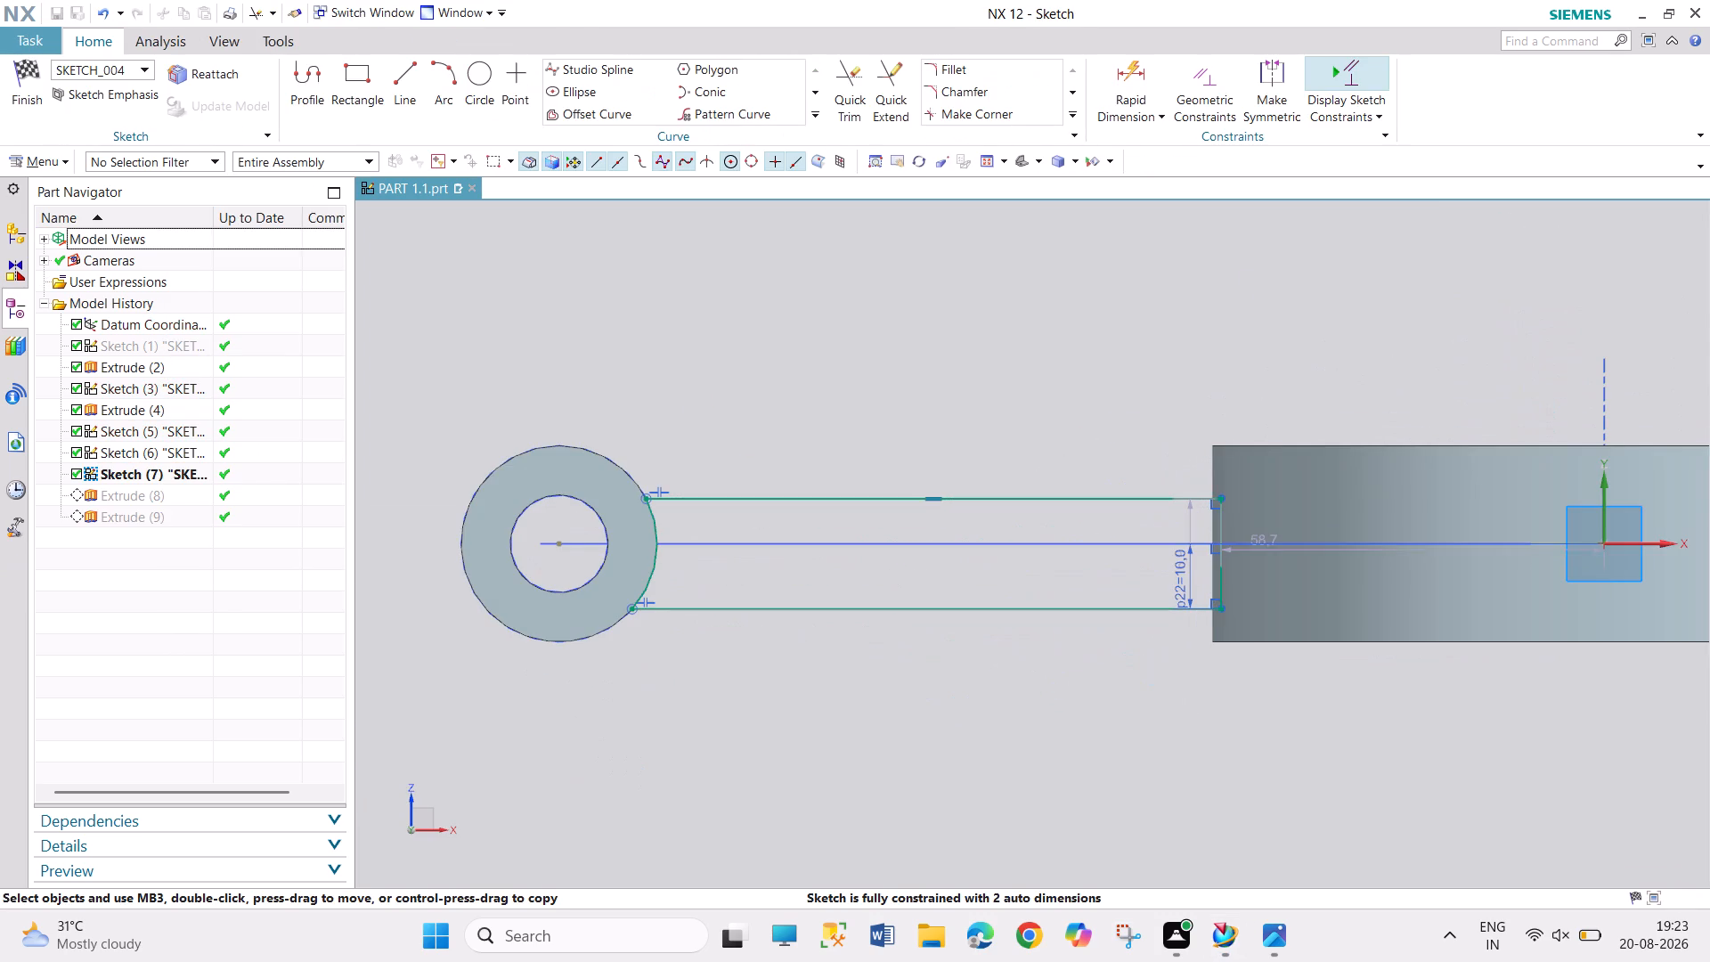
pyautogui.moveTo(1217, 554); pyautogui.dragTo(1420, 533)
pyautogui.moveTo(1218, 554); pyautogui.dragTo(1234, 554)
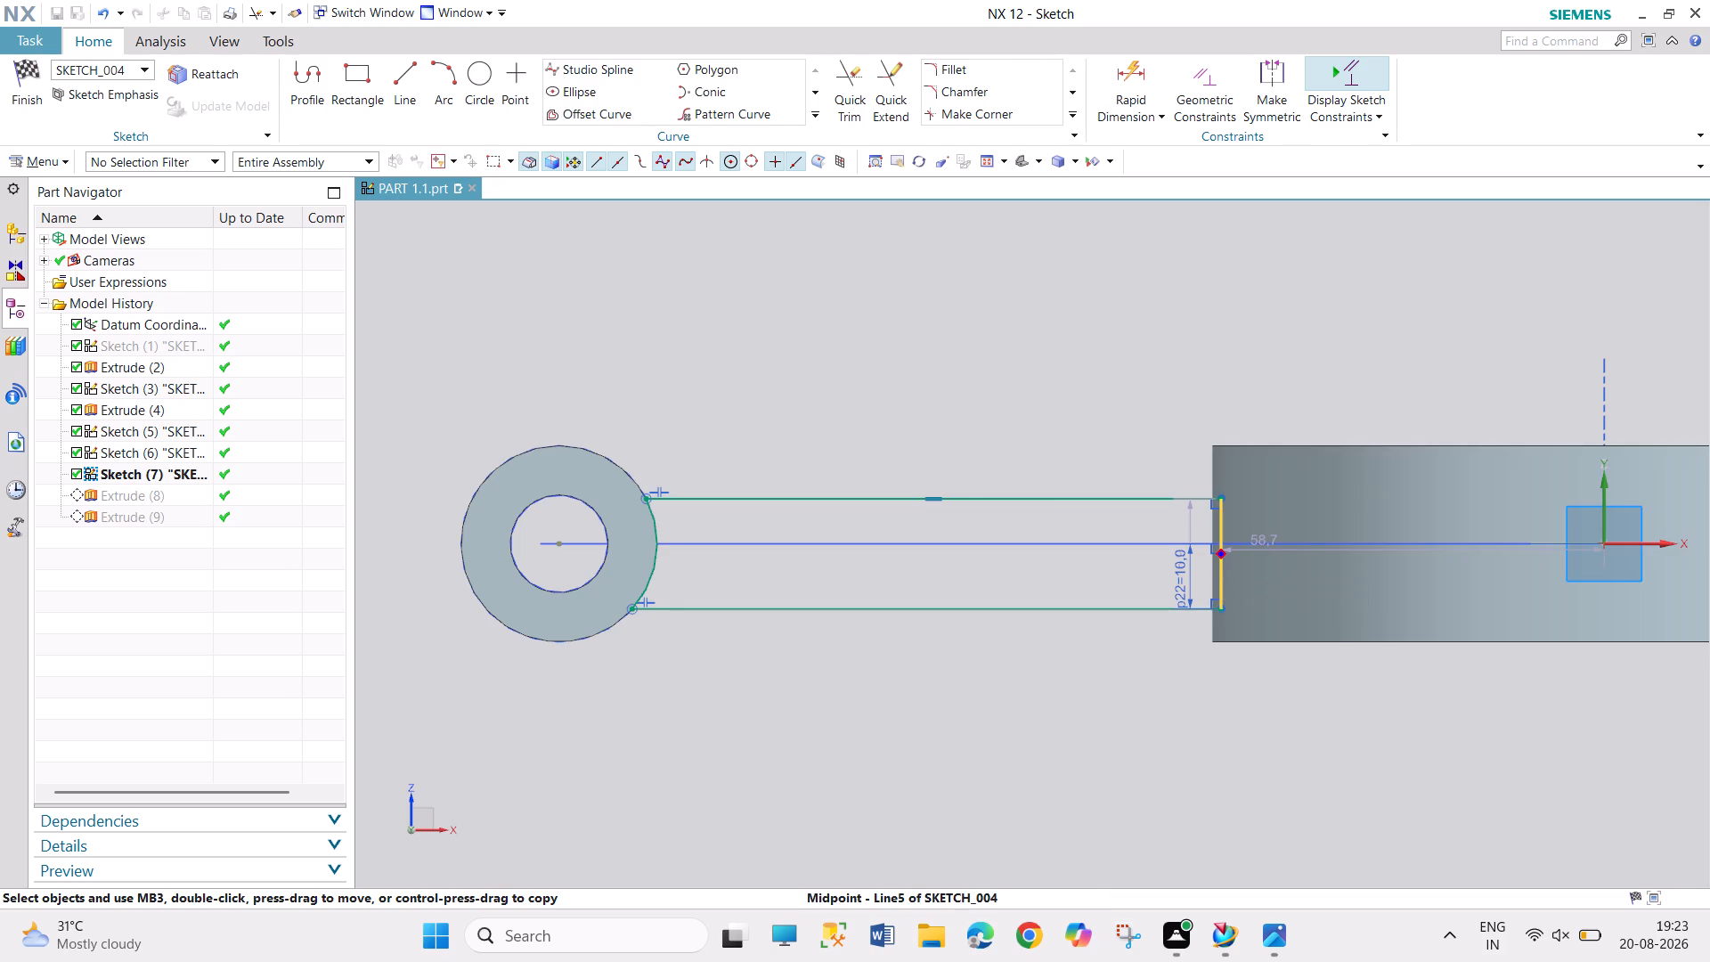
pyautogui.moveTo(1234, 554); pyautogui.dragTo(1473, 539)
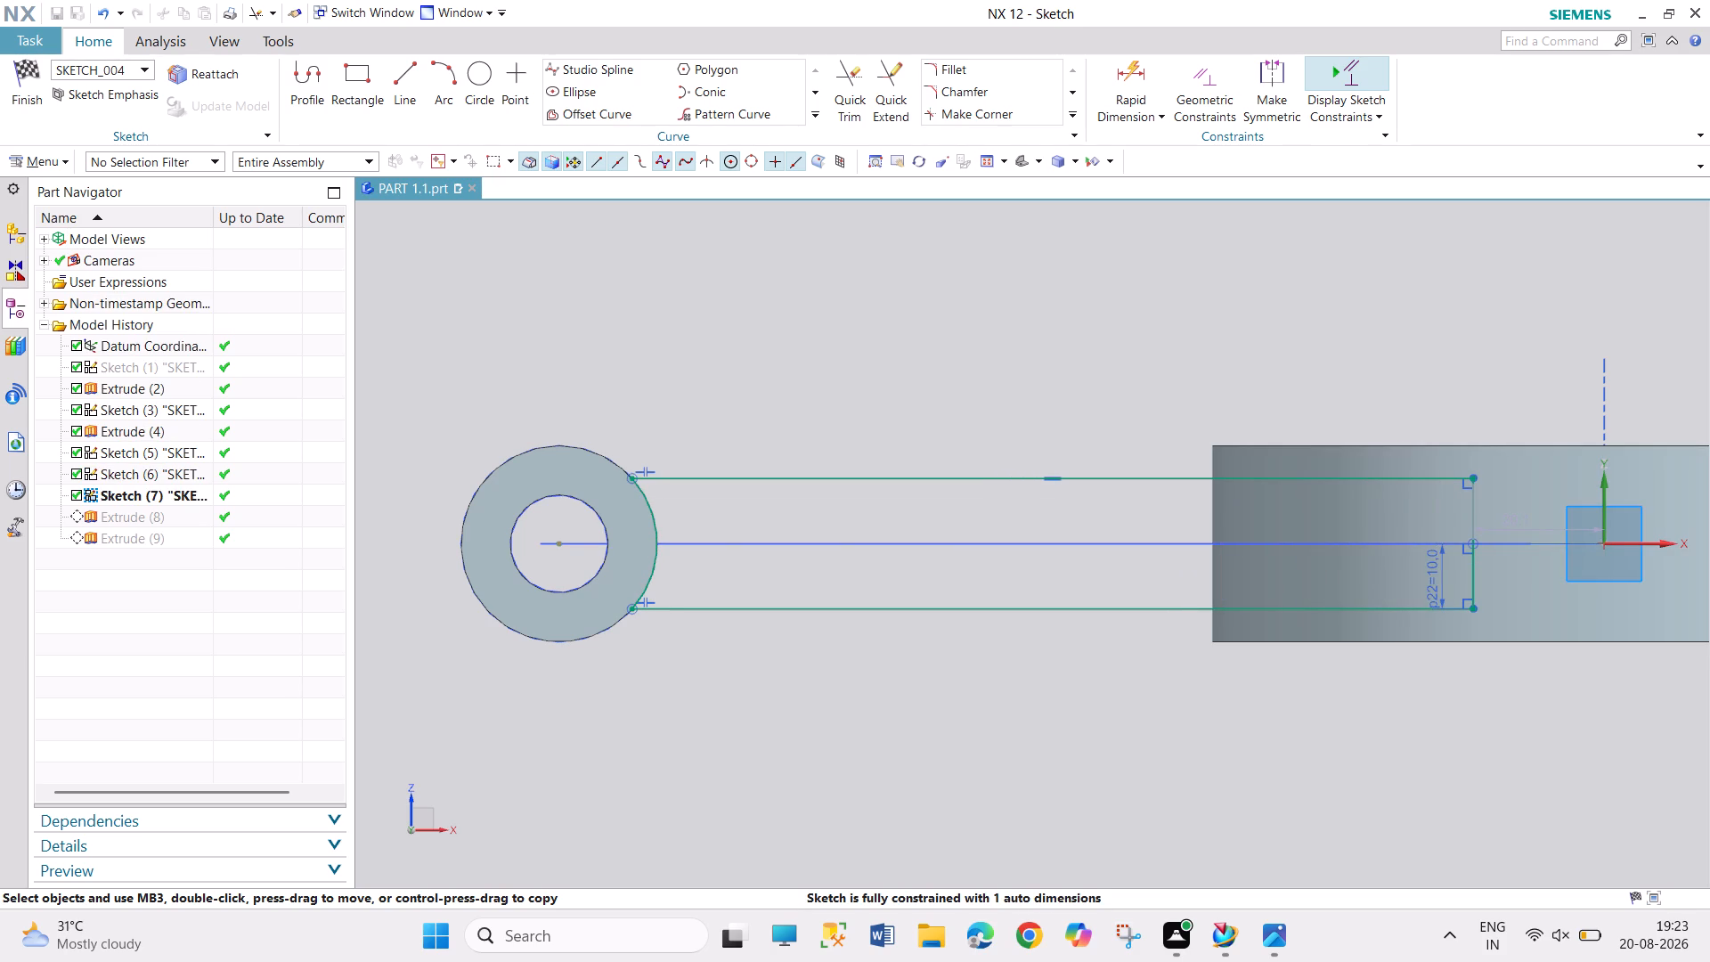
pyautogui.moveTo(1476, 543); pyautogui.dragTo(1522, 546)
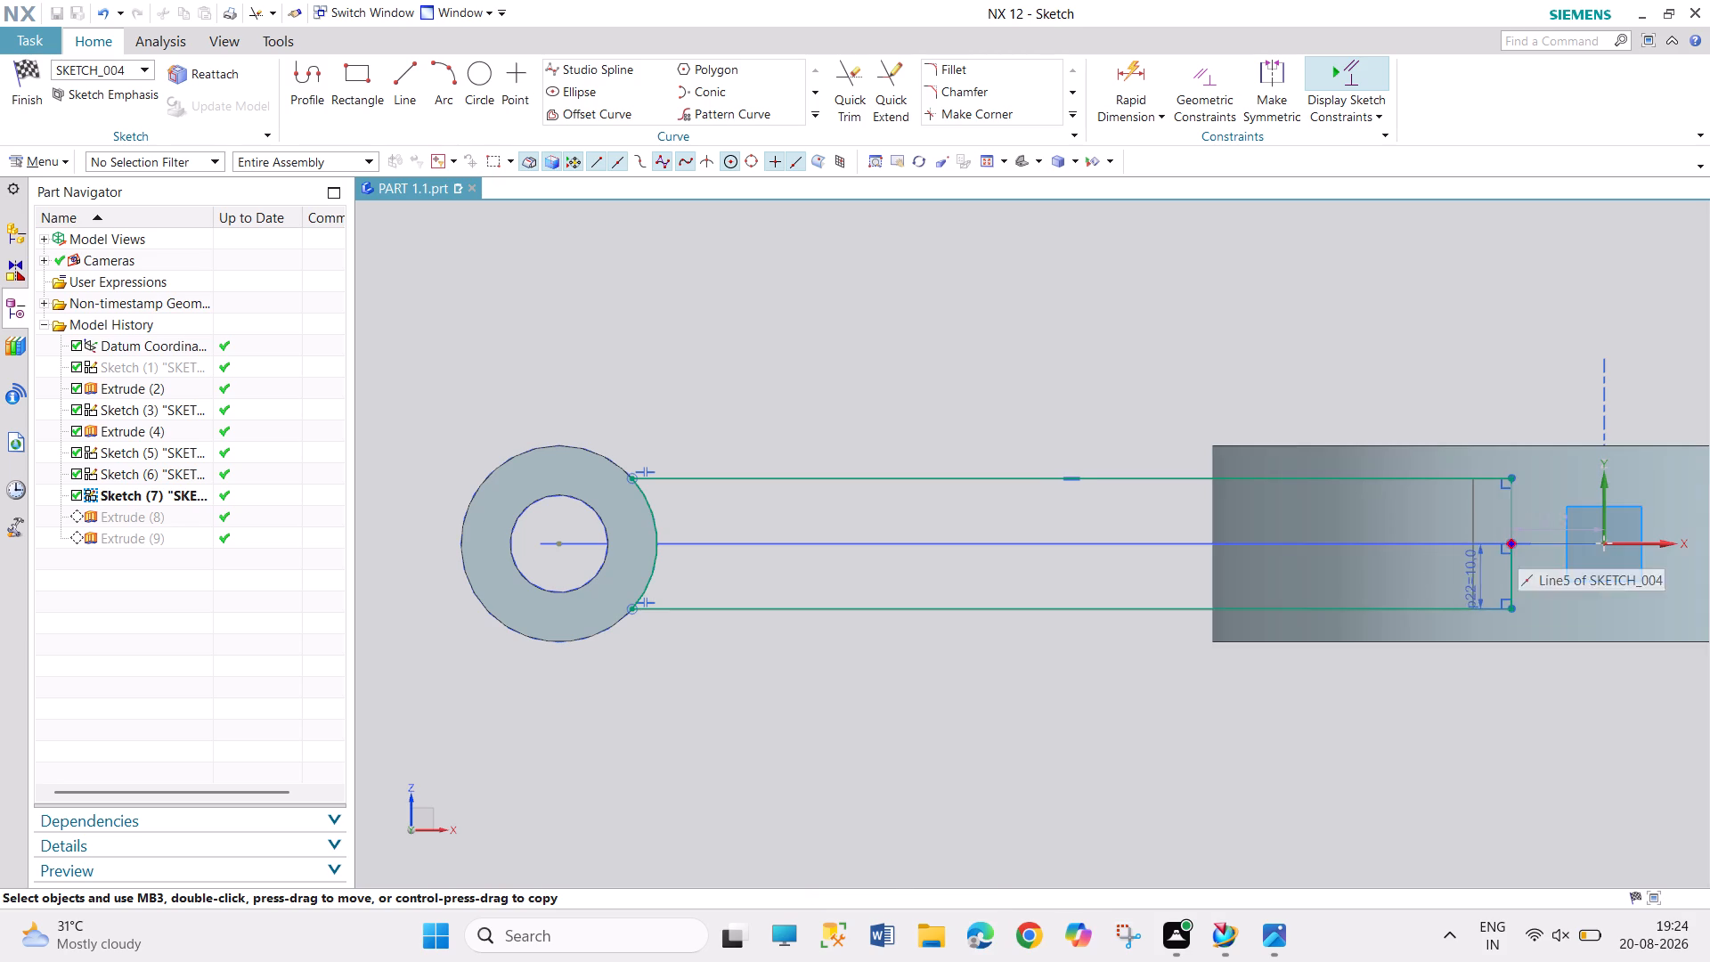
pyautogui.moveTo(1522, 546); pyautogui.dragTo(1525, 548)
pyautogui.click(1142, 762)
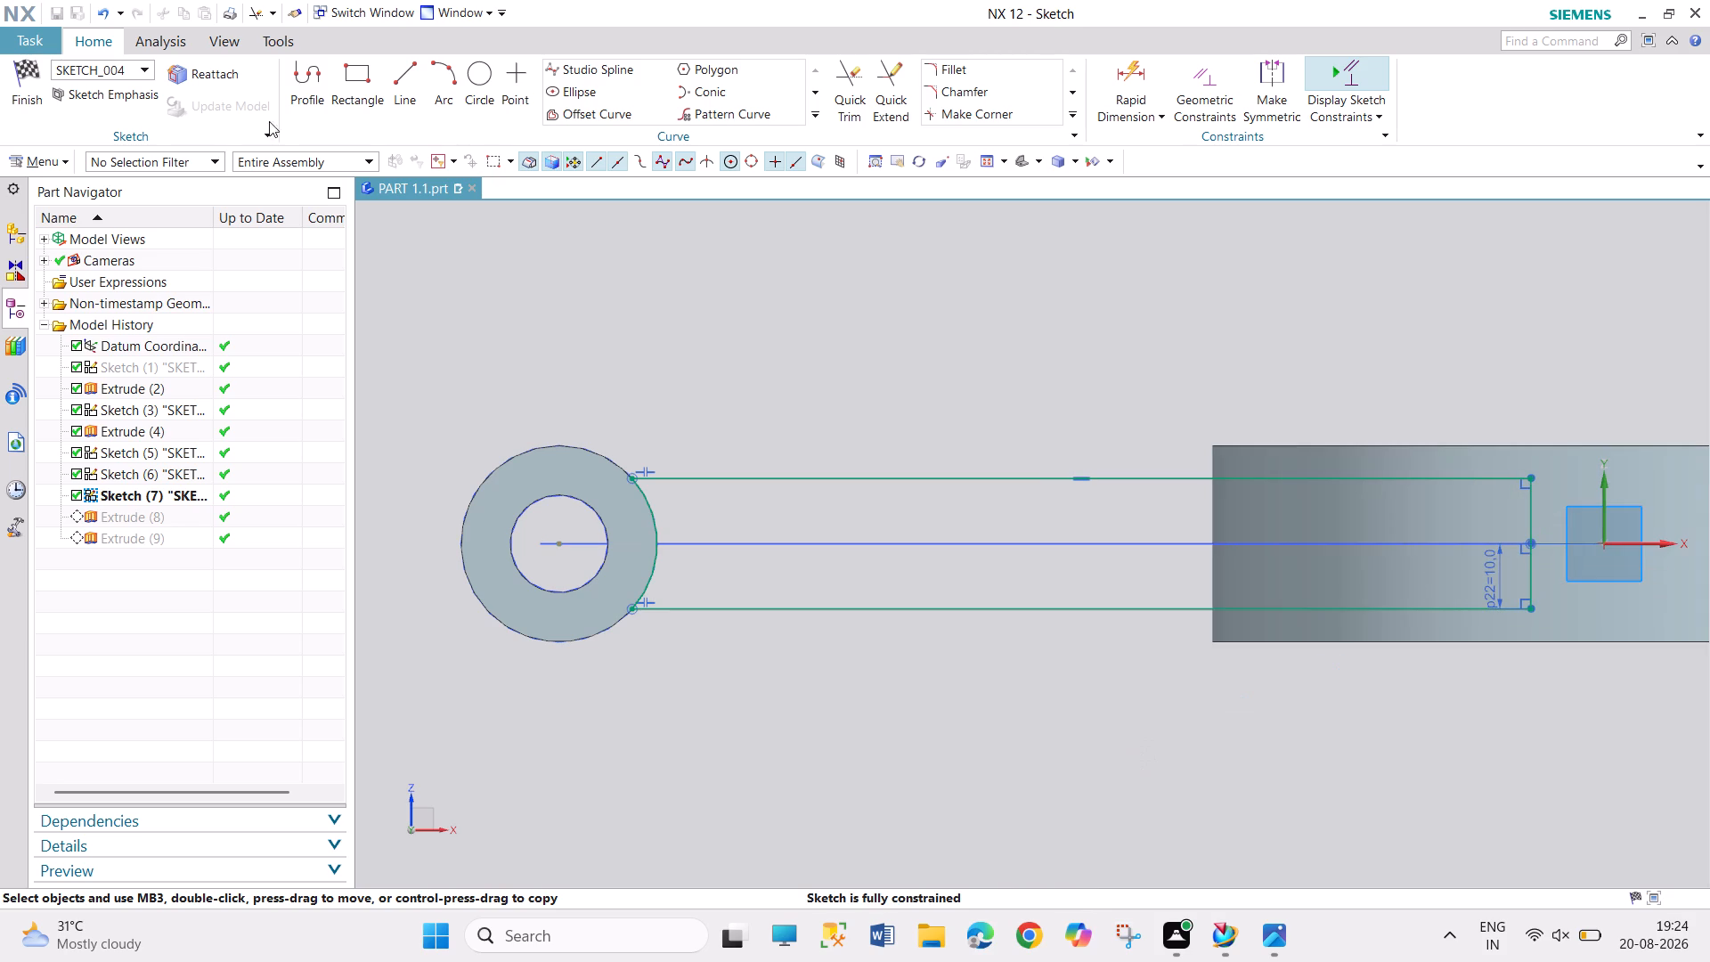
pyautogui.click(39, 94)
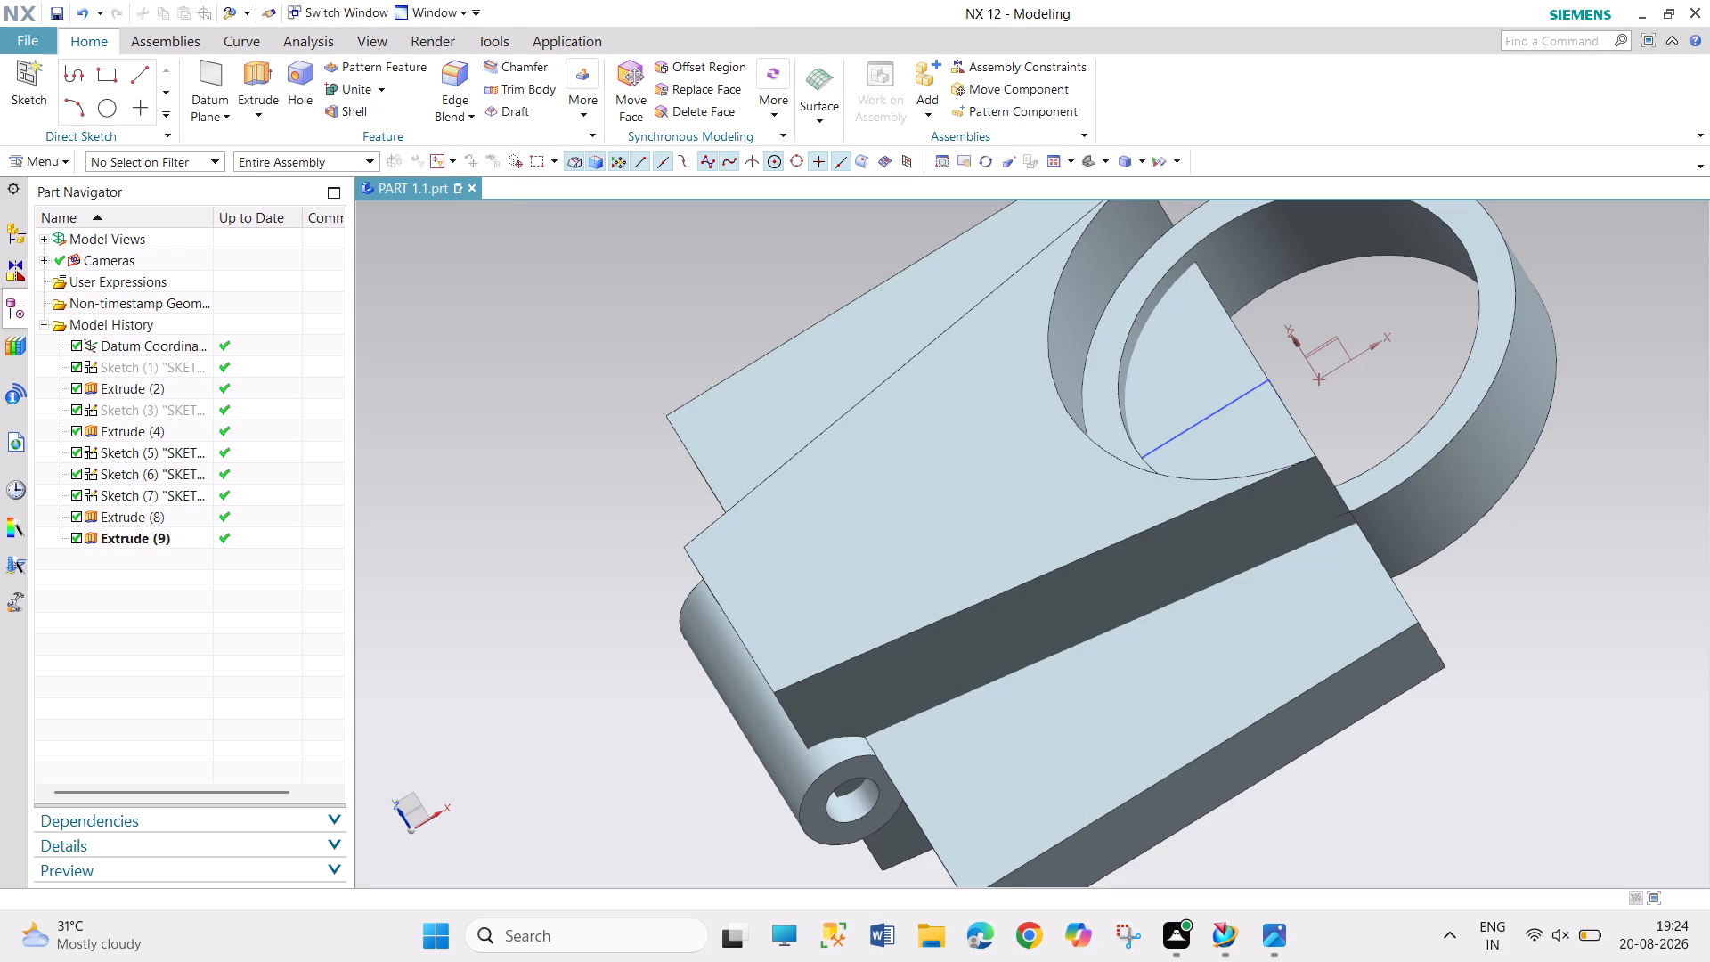
# Intersect the bodies with the side-profile block as target and the tapered block as tool.
pyautogui.click(378, 93)
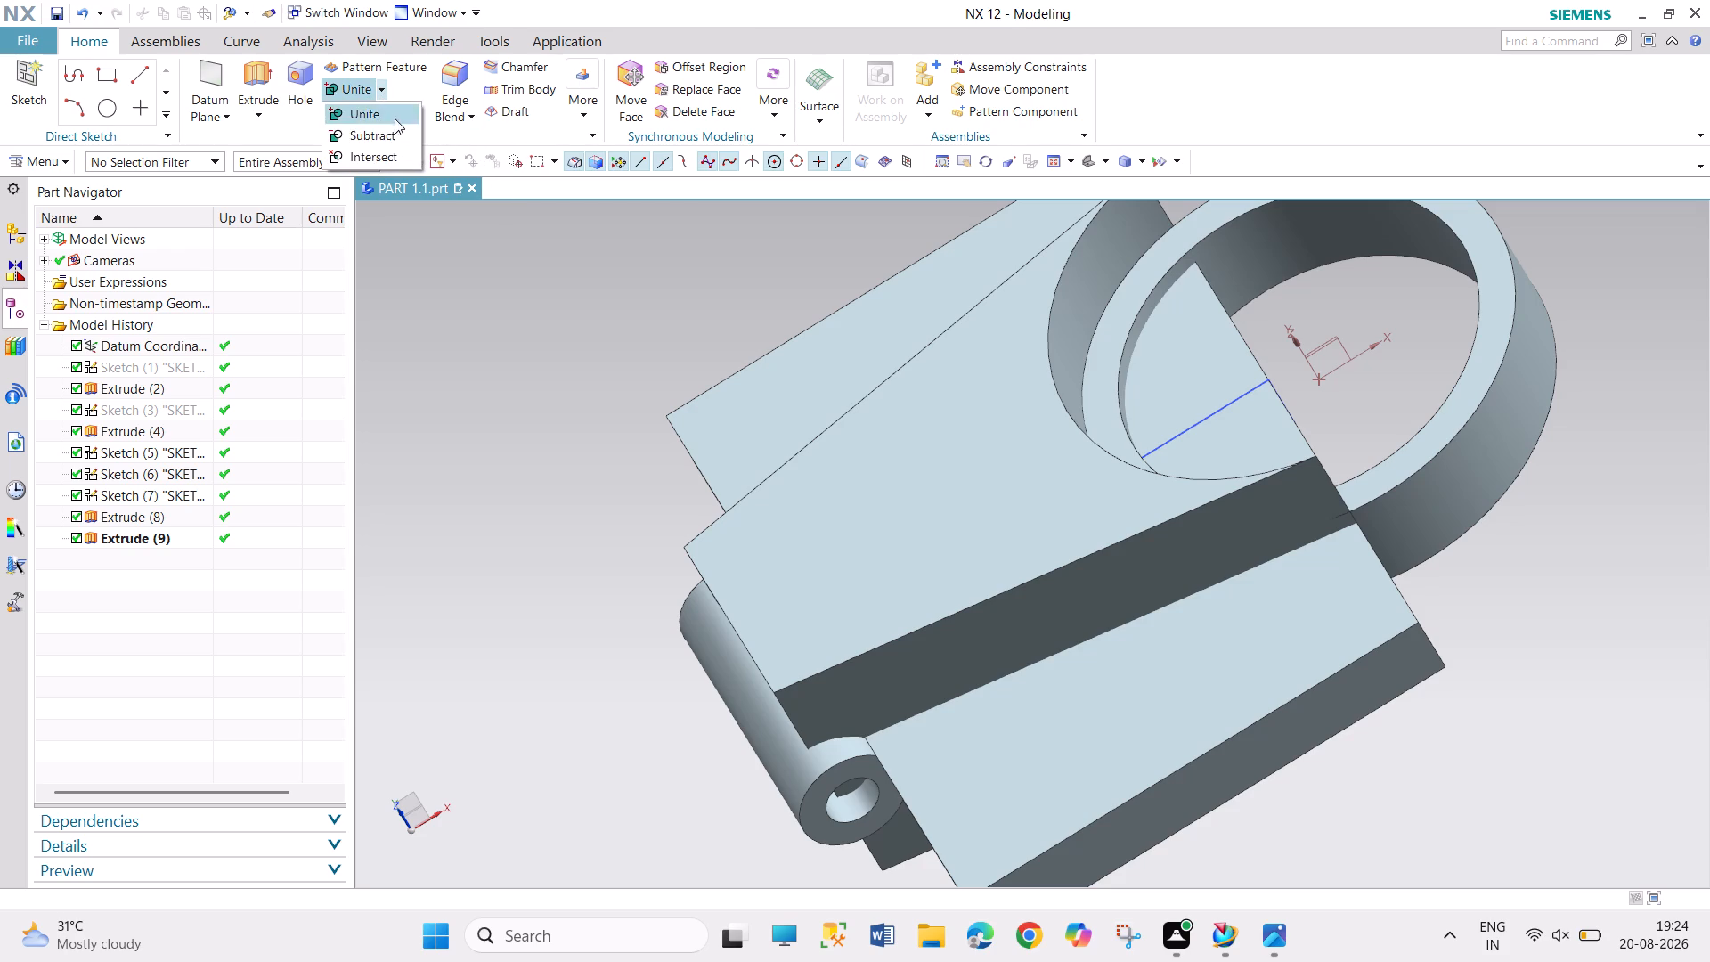
pyautogui.click(397, 151)
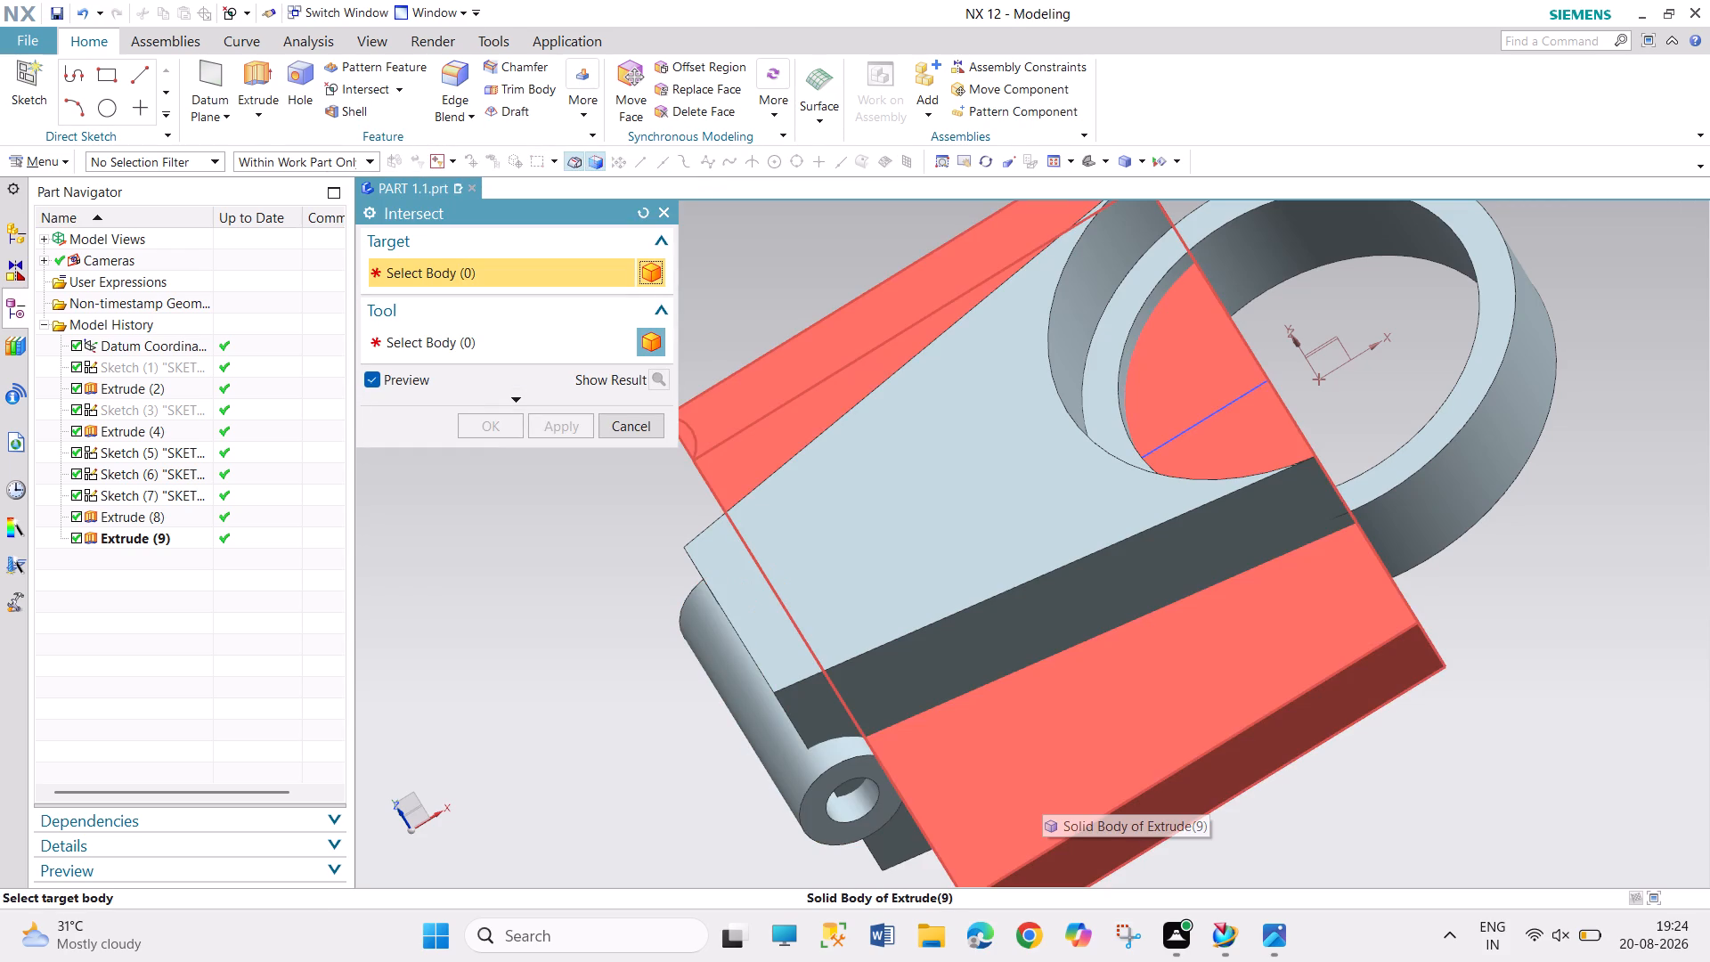
pyautogui.click(1042, 791)
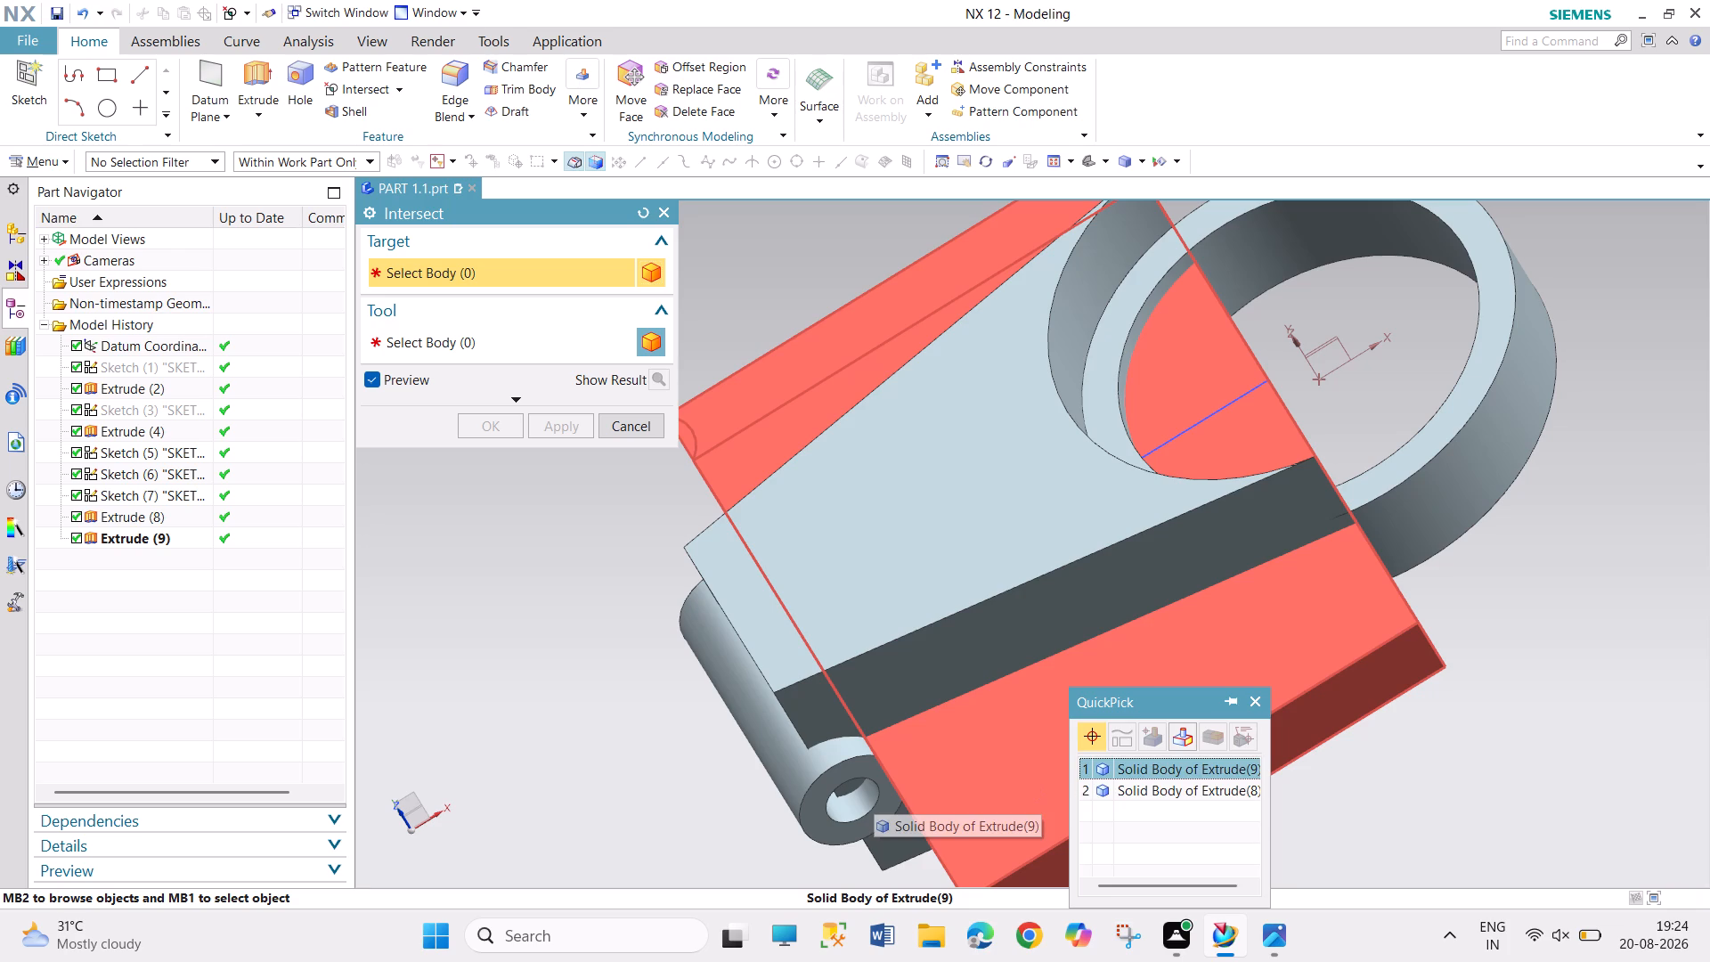
pyautogui.click(1186, 763)
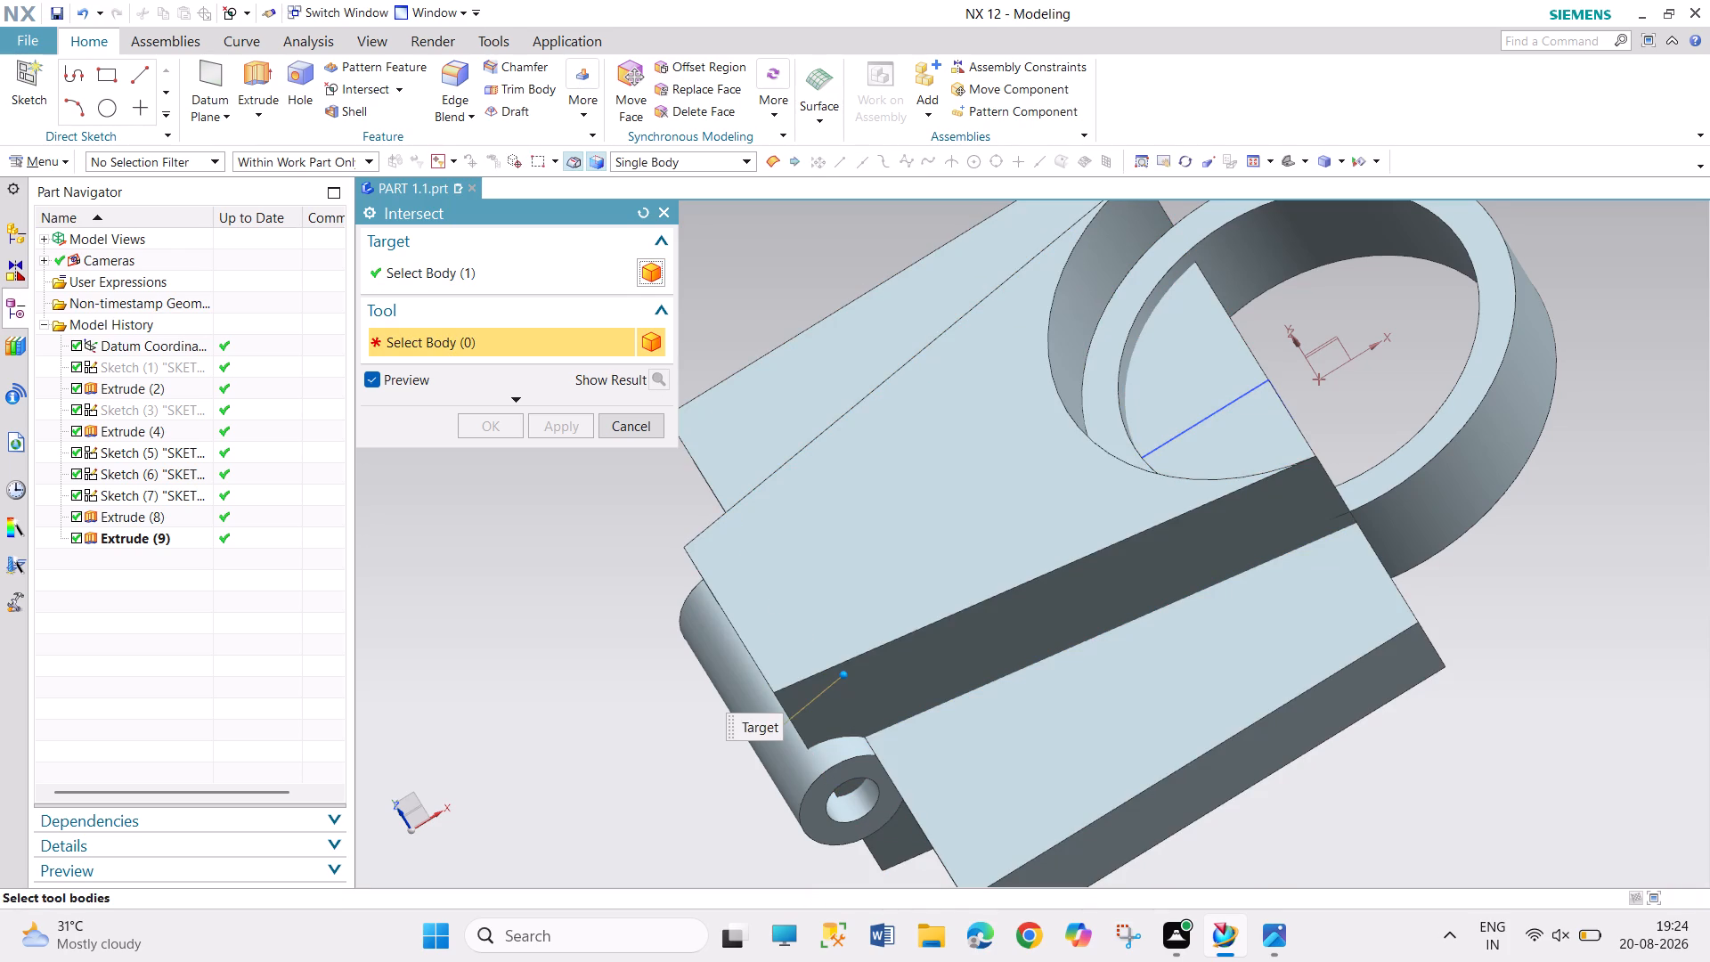
pyautogui.click(967, 591)
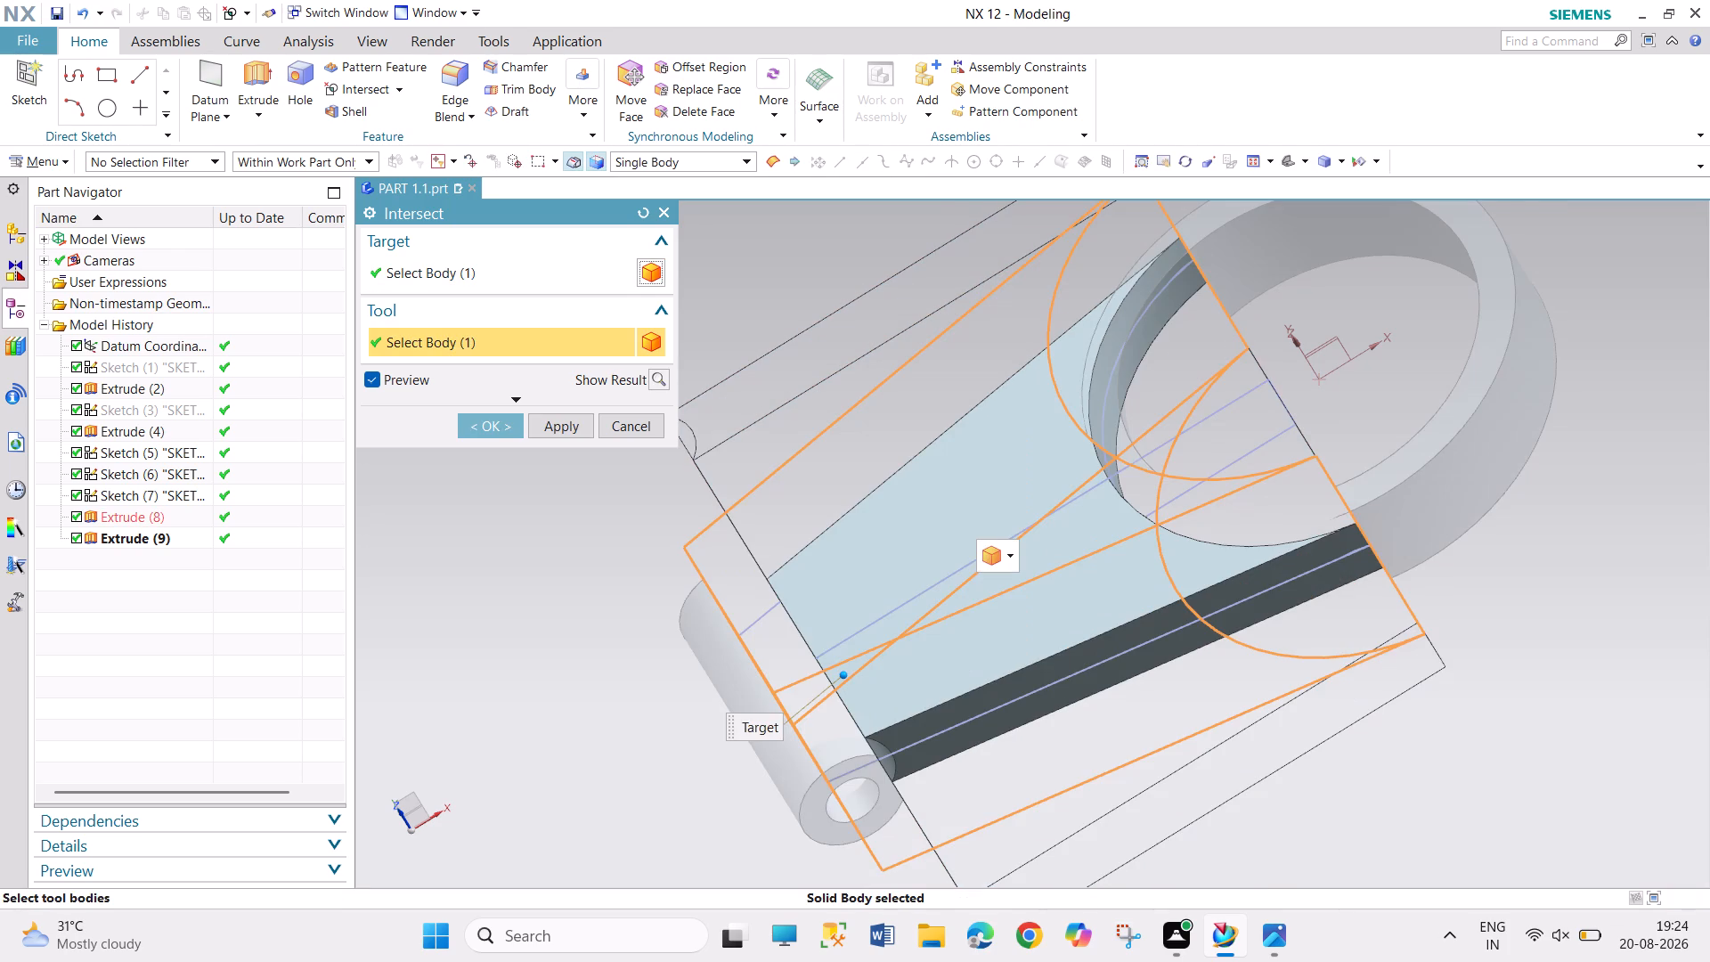
pyautogui.click(506, 435)
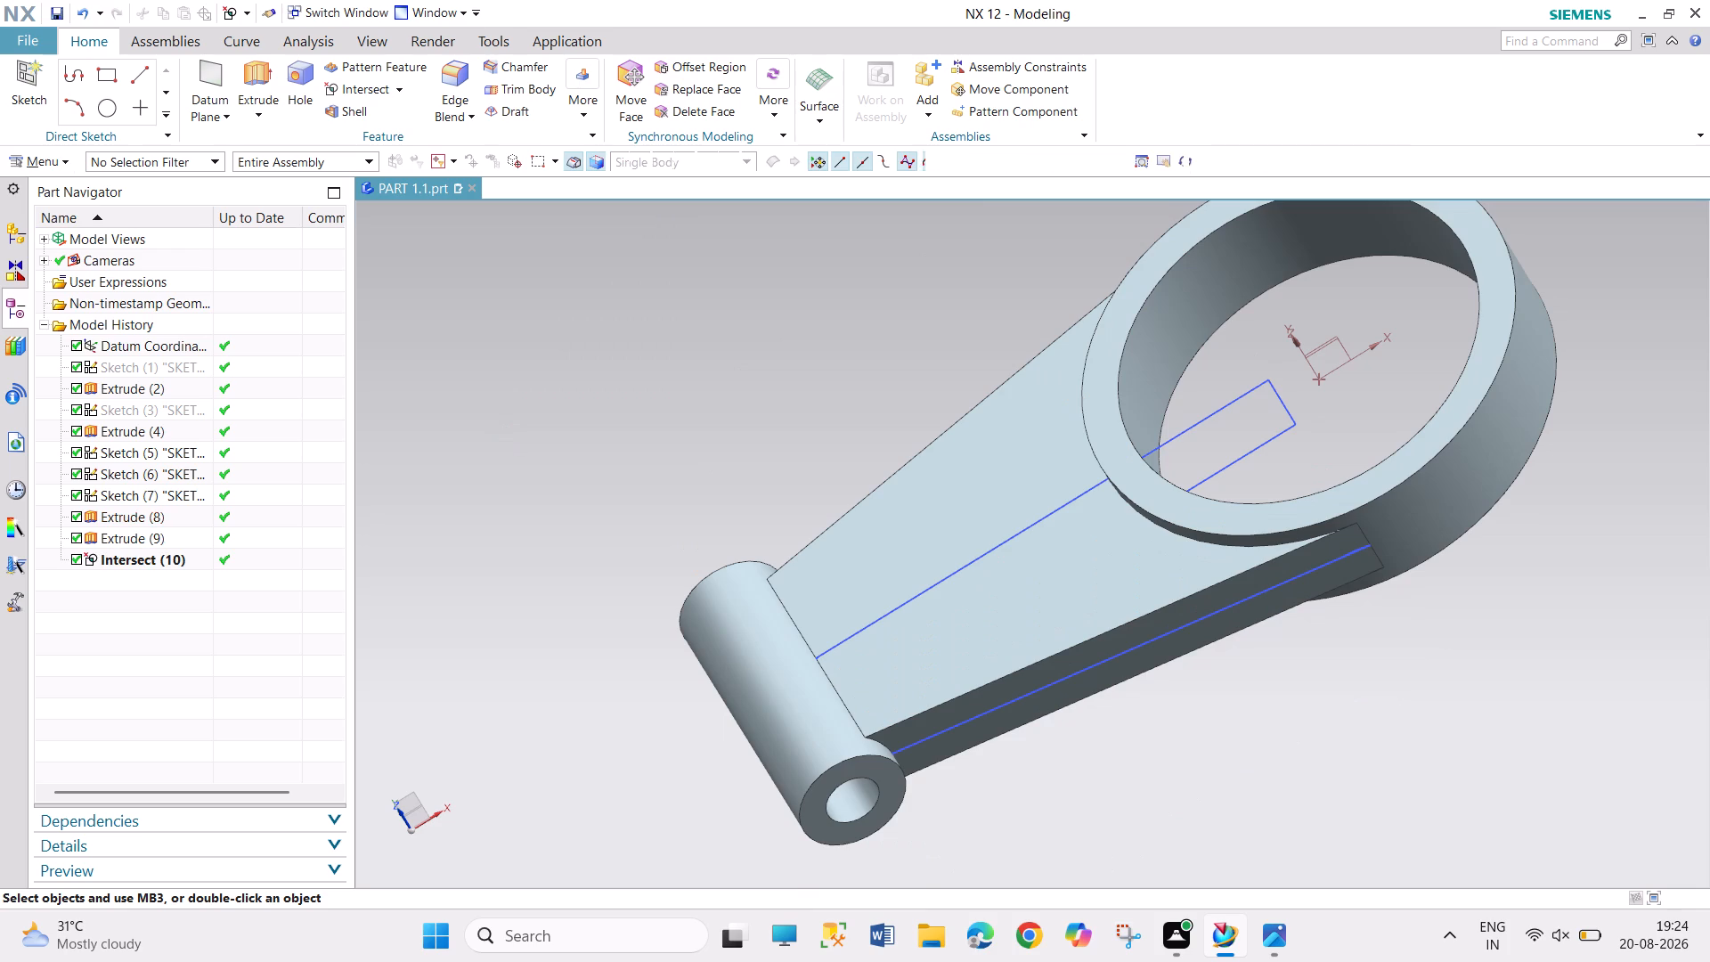
# Inspect the intersected web from all sides, especially where it meets the ring and the boss.
pyautogui.moveTo(732, 756); pyautogui.dragTo(796, 561, button='middle')
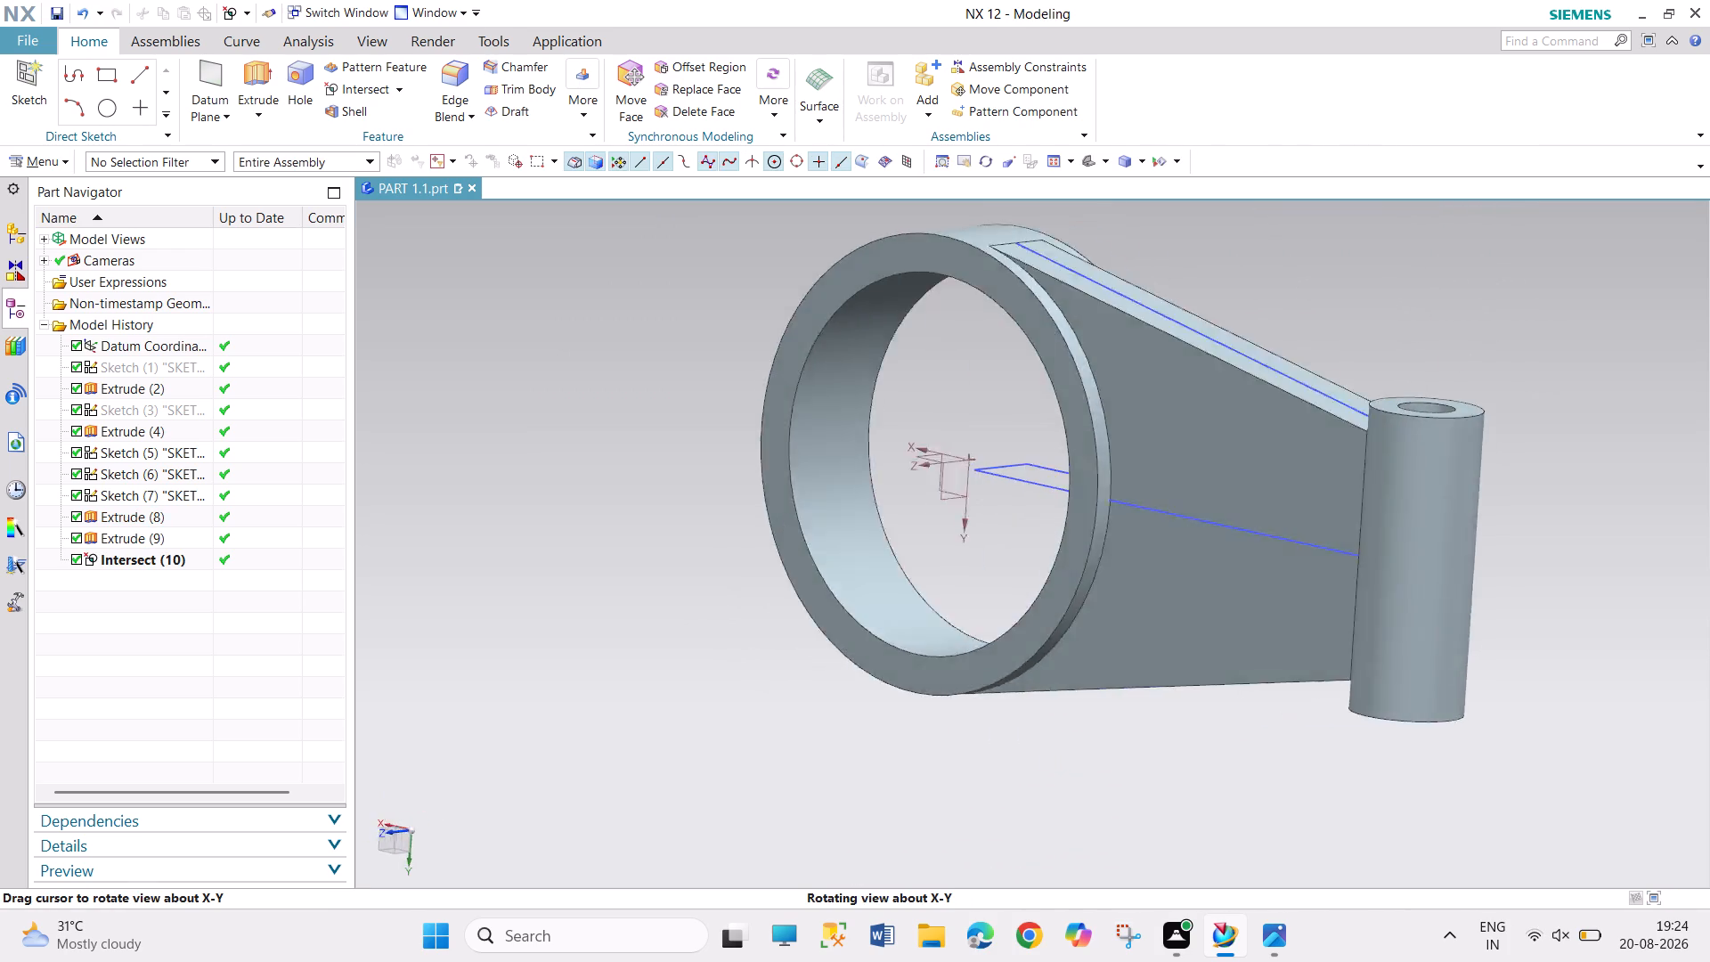
pyautogui.moveTo(796, 561); pyautogui.dragTo(976, 460, button='middle')
pyautogui.moveTo(1326, 733); pyautogui.dragTo(1113, 589, button='middle')
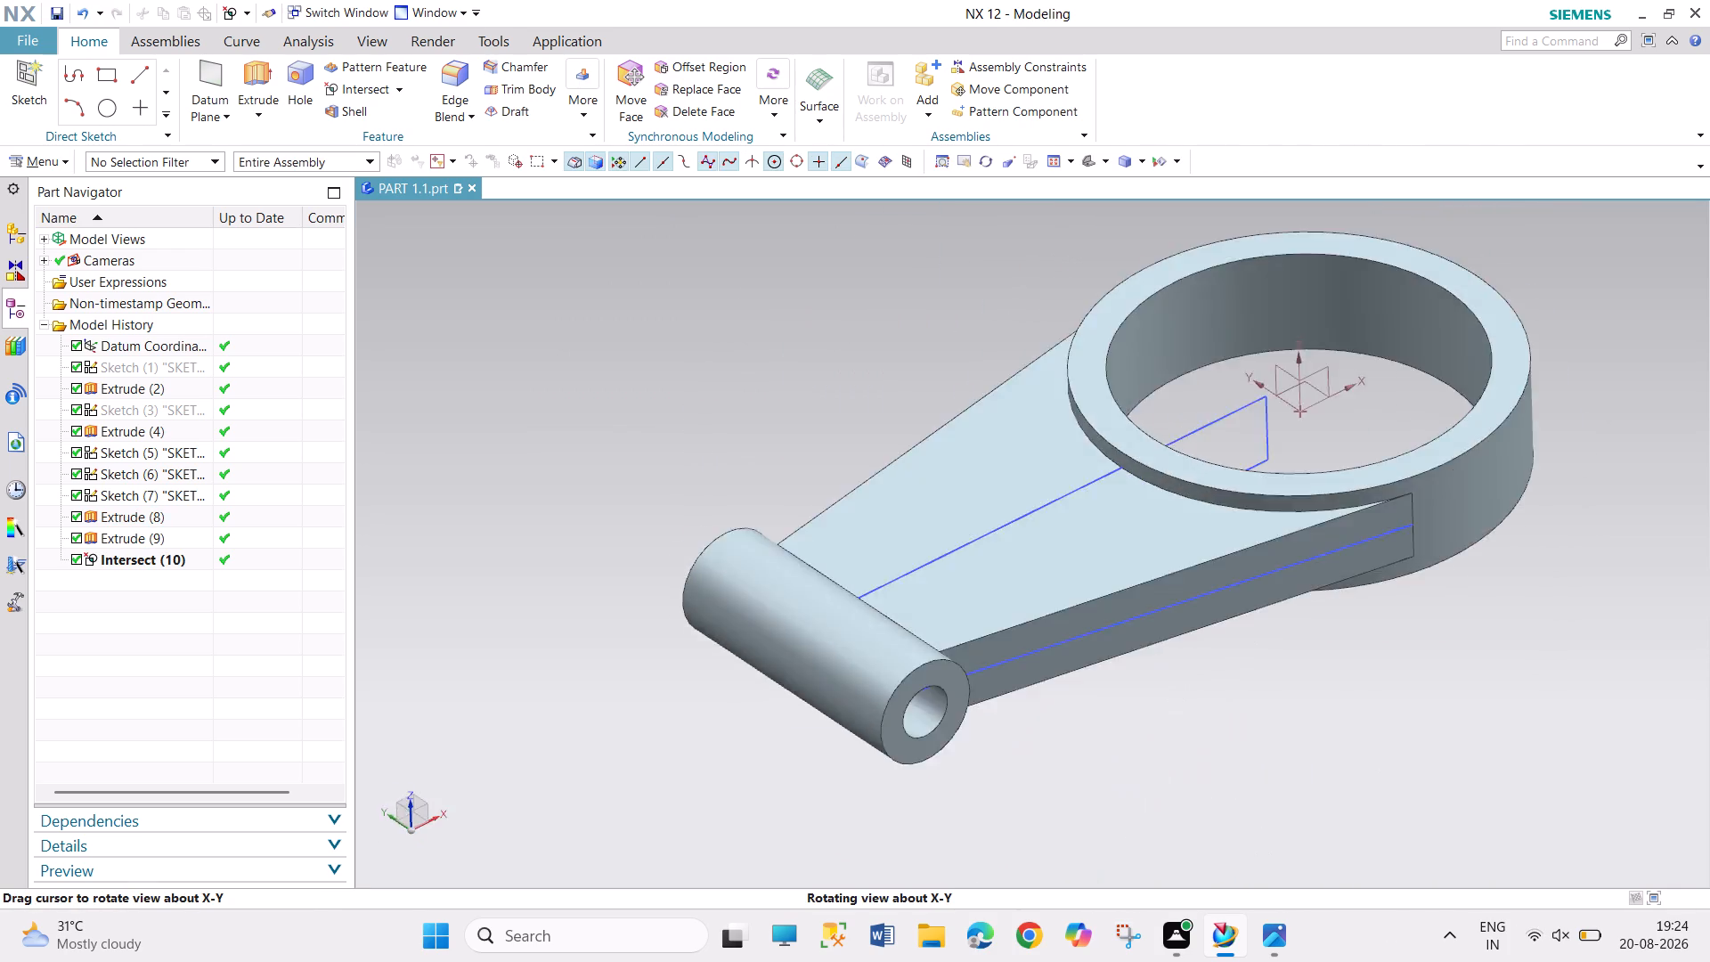
pyautogui.moveTo(1113, 589); pyautogui.dragTo(1120, 678, button='middle')
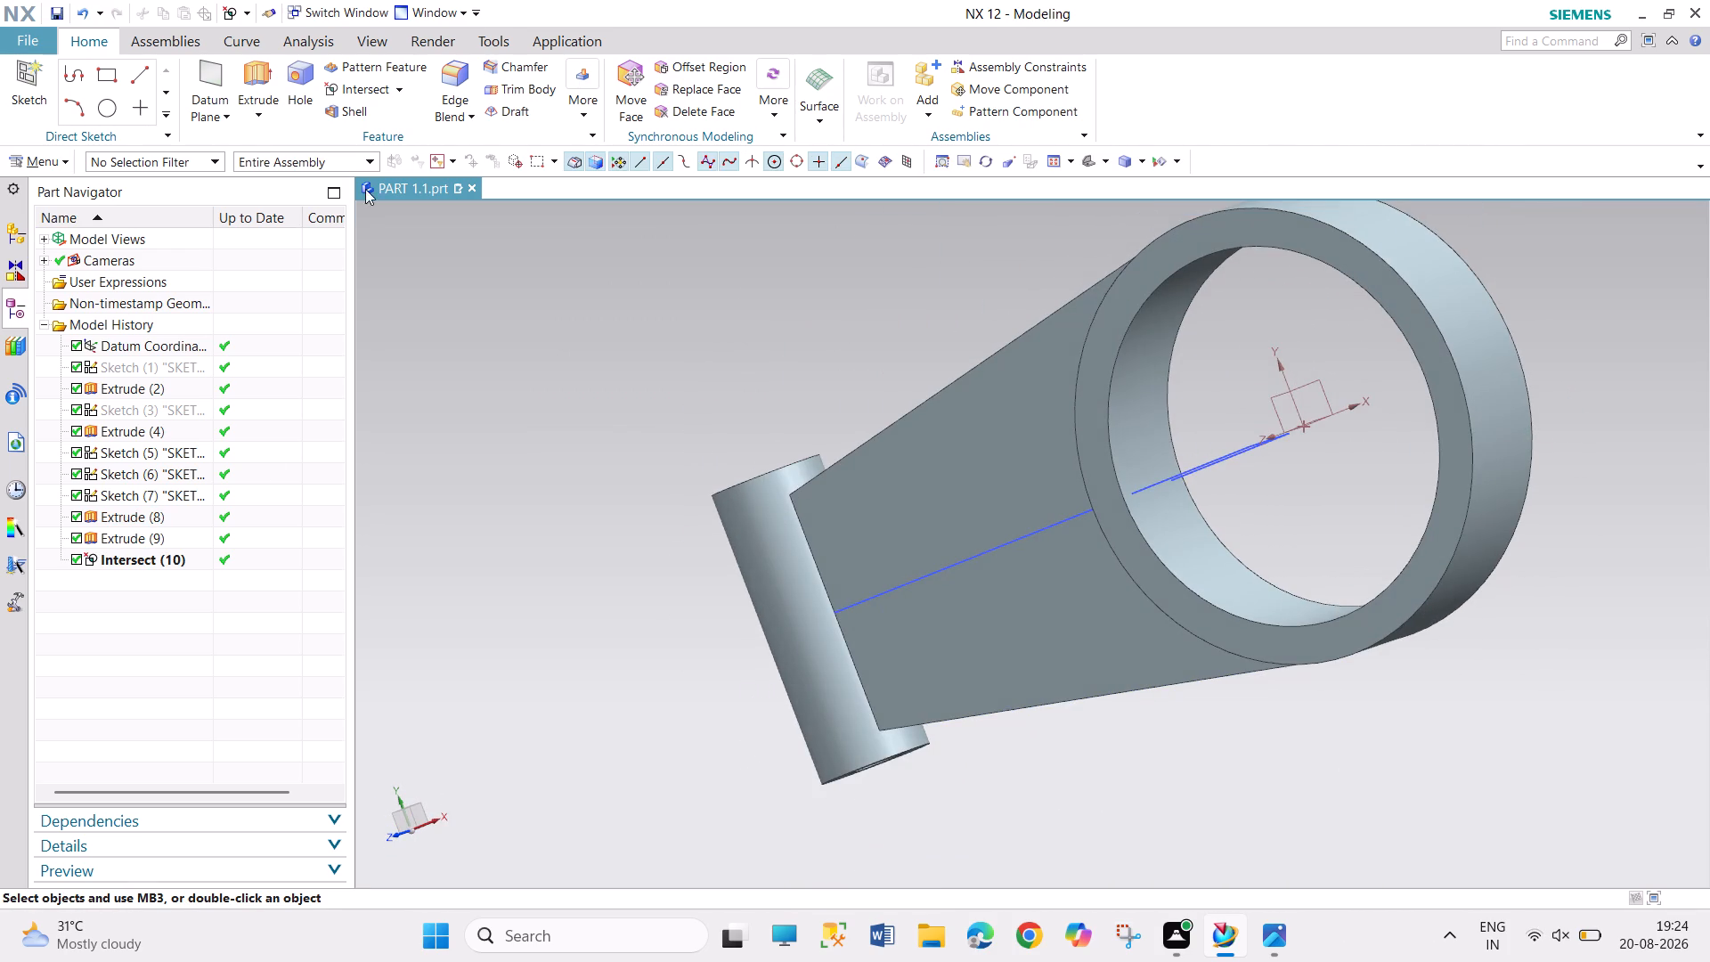
pyautogui.click(1089, 162)
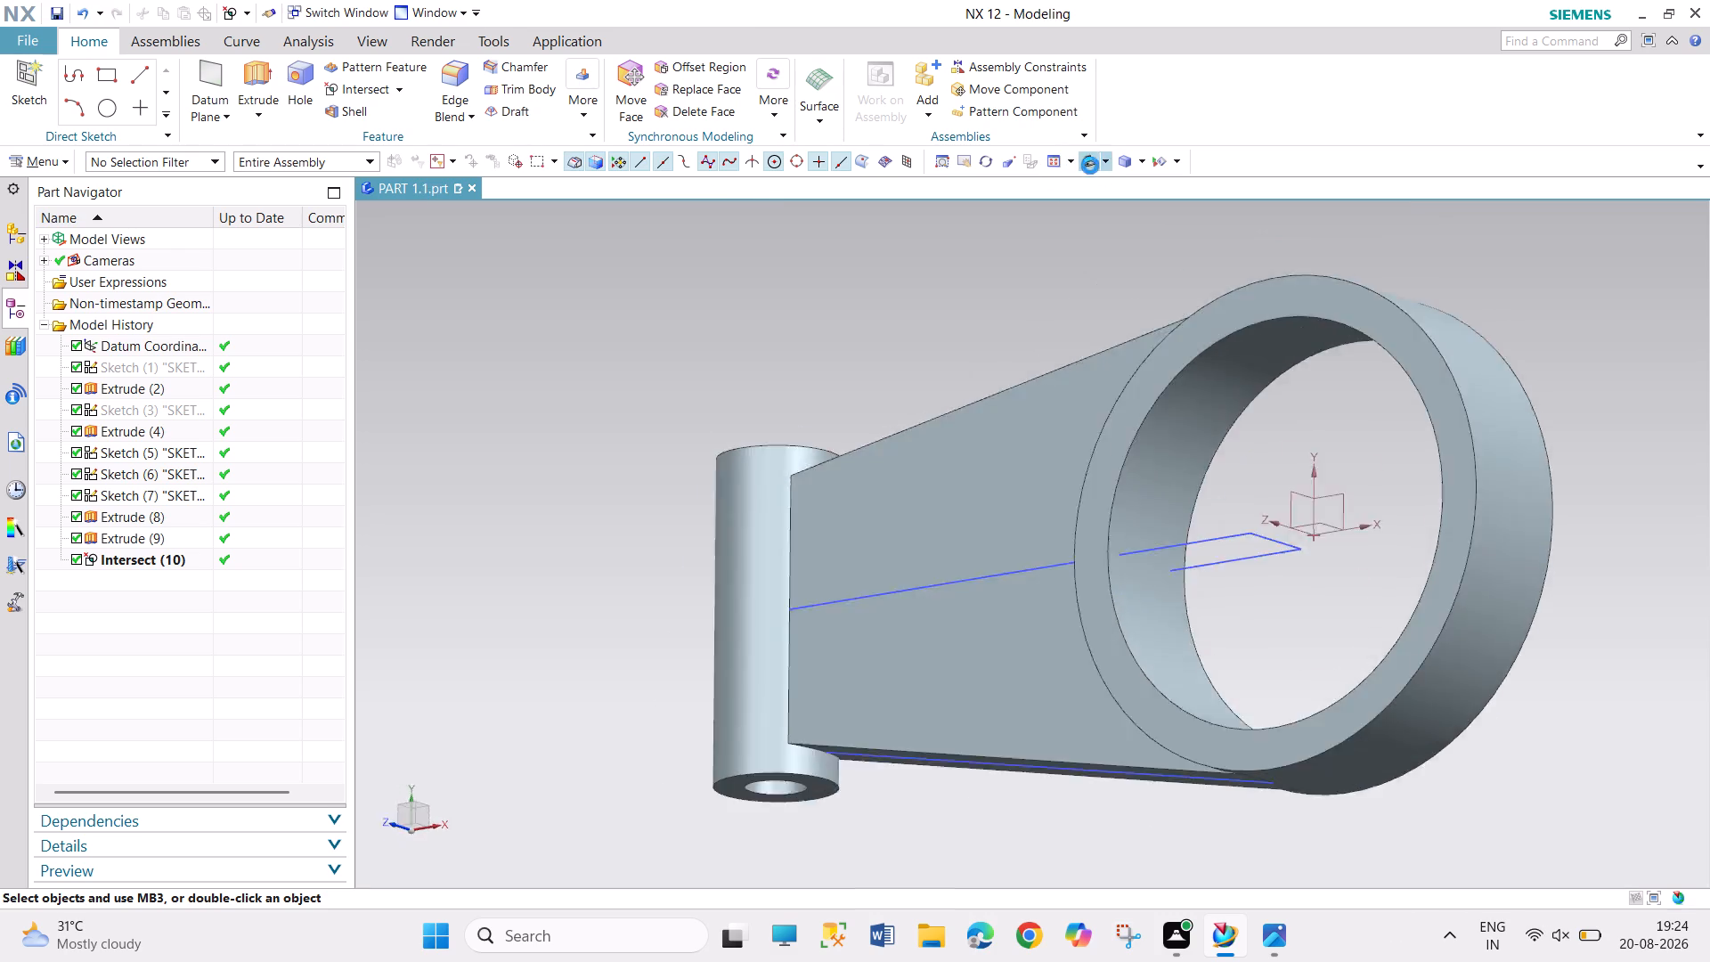
pyautogui.scroll(-1, 1013, 487)
pyautogui.scroll(3, 1013, 487)
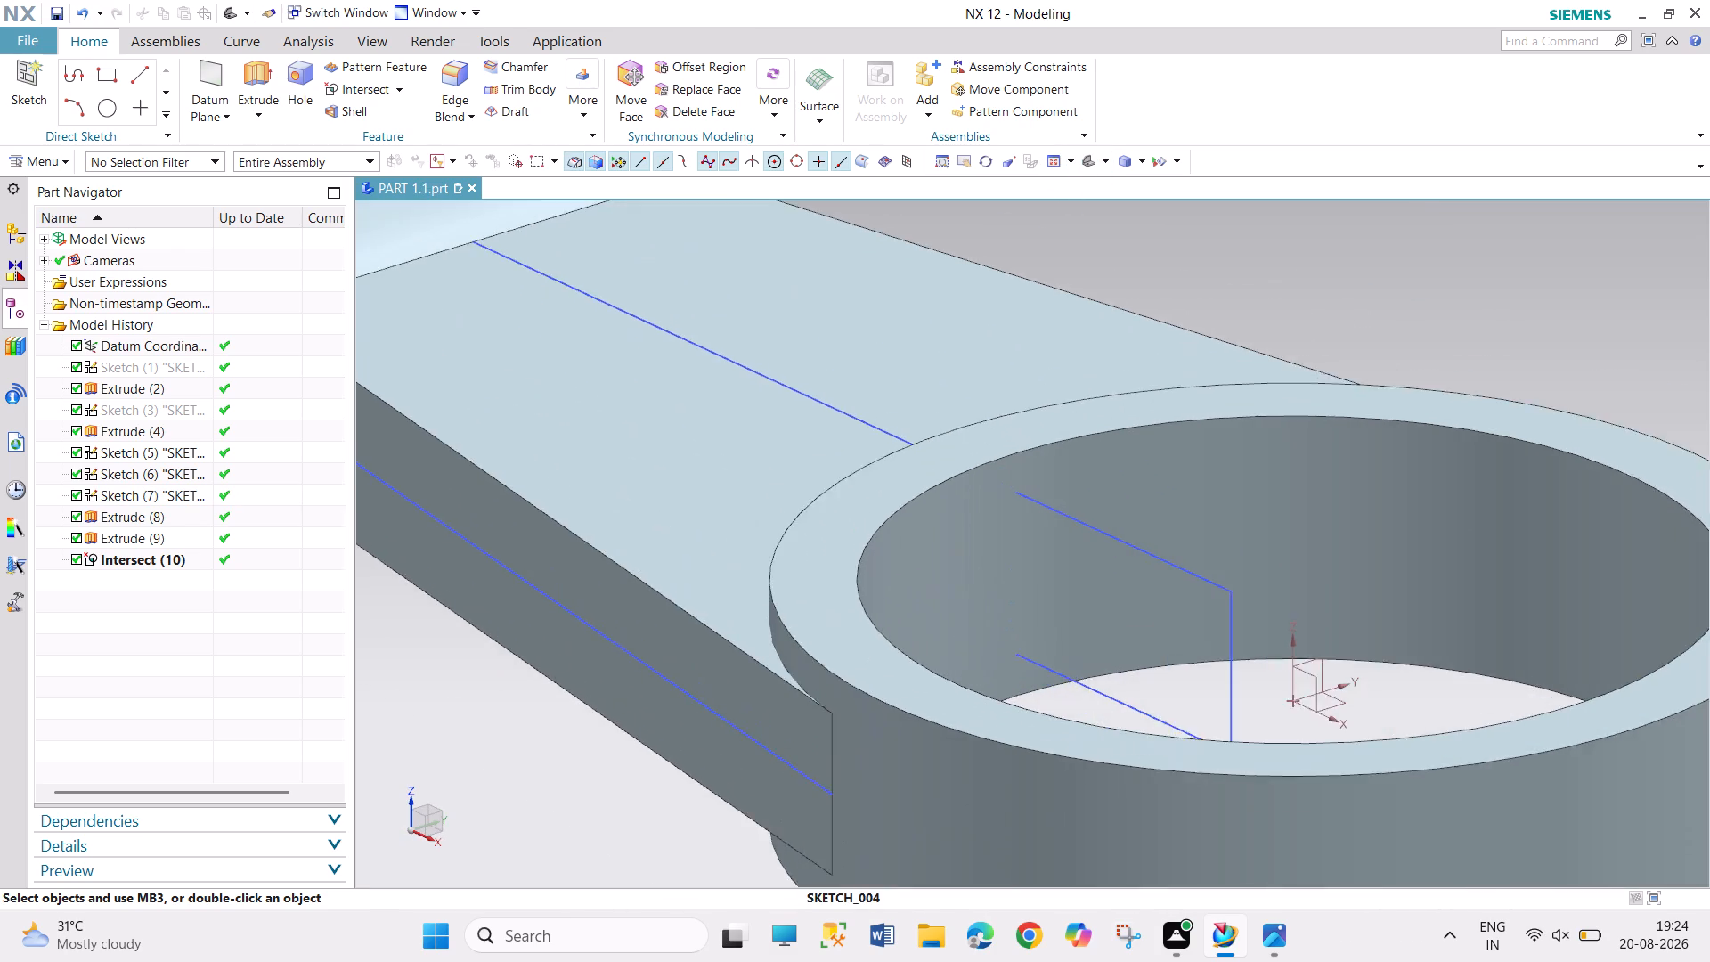
pyautogui.scroll(1, 1013, 487)
pyautogui.scroll(-6, 1013, 487)
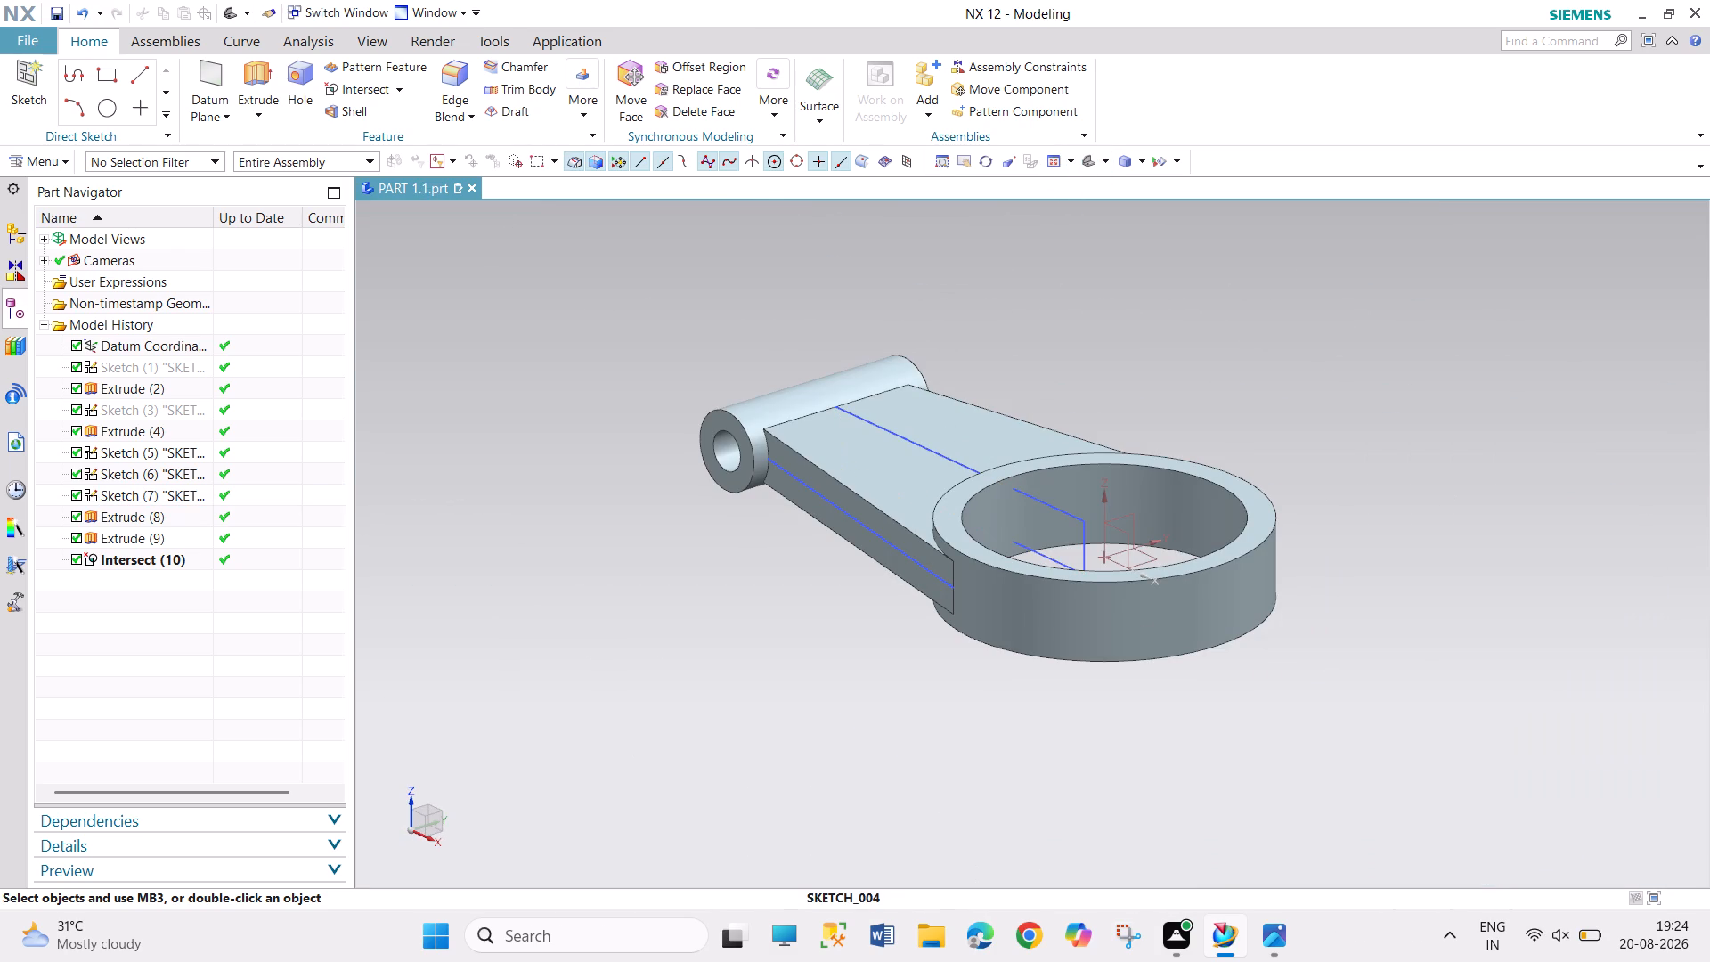
pyautogui.moveTo(800, 665); pyautogui.dragTo(801, 665, button='middle')
pyautogui.moveTo(801, 665); pyautogui.dragTo(847, 712, button='middle')
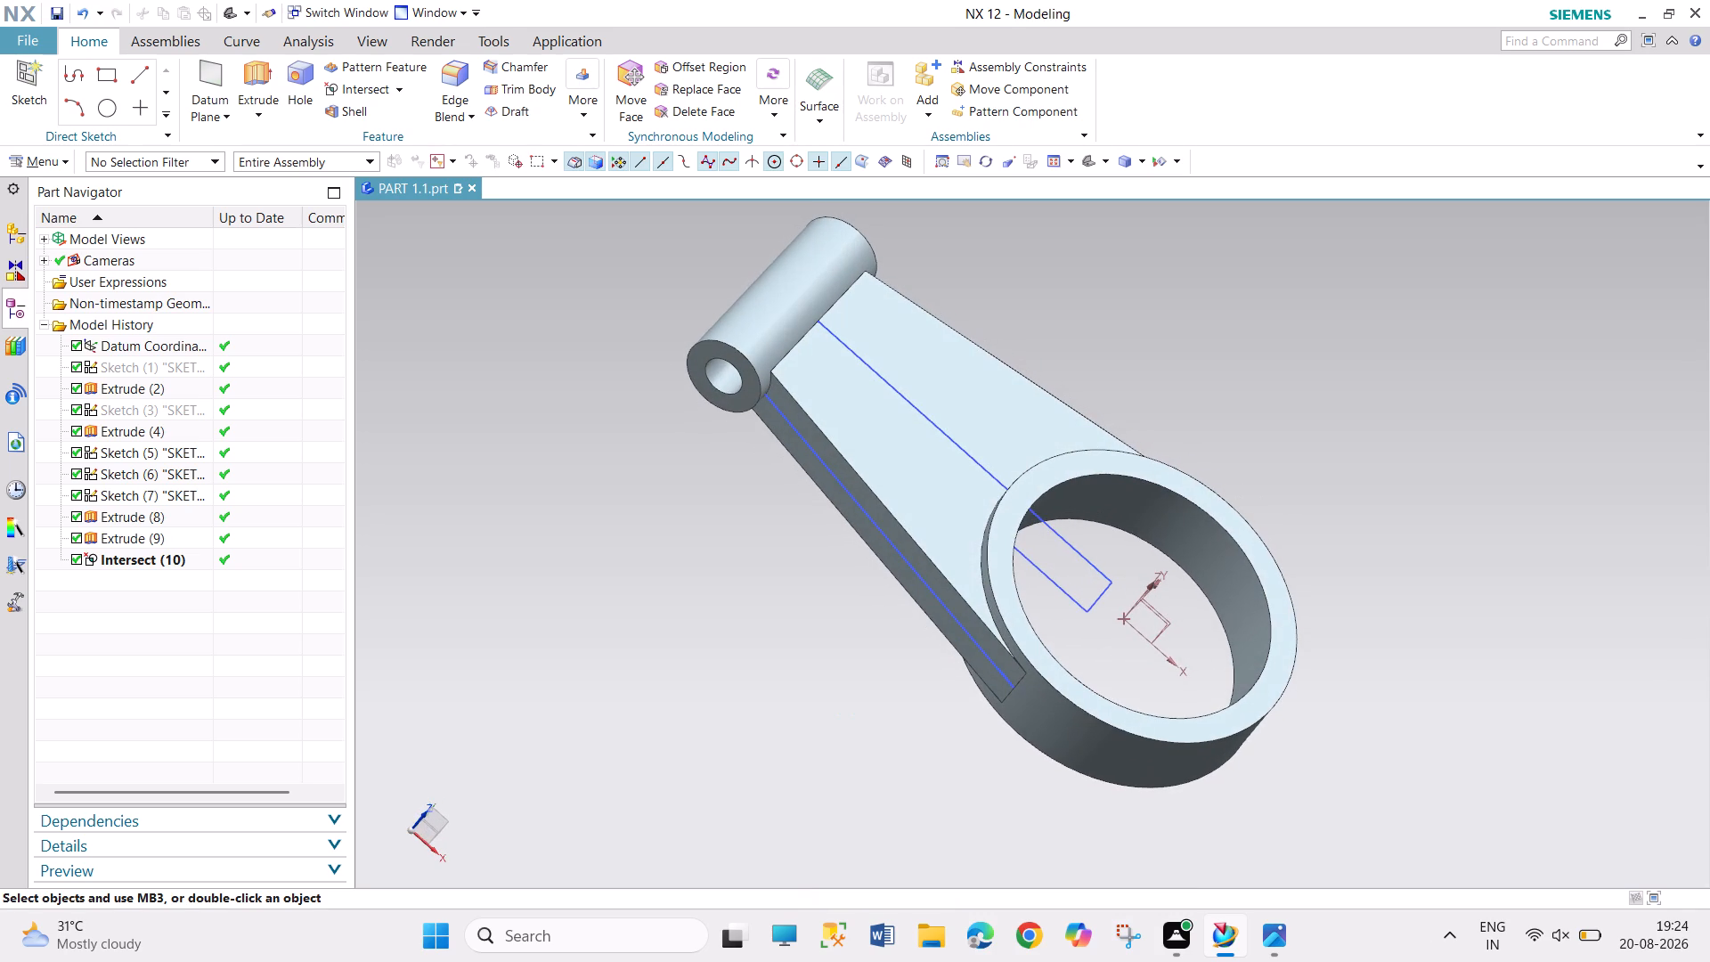
pyautogui.moveTo(593, 523); pyautogui.dragTo(582, 641, button='middle')
pyautogui.moveTo(1364, 656); pyautogui.dragTo(1341, 624, button='middle')
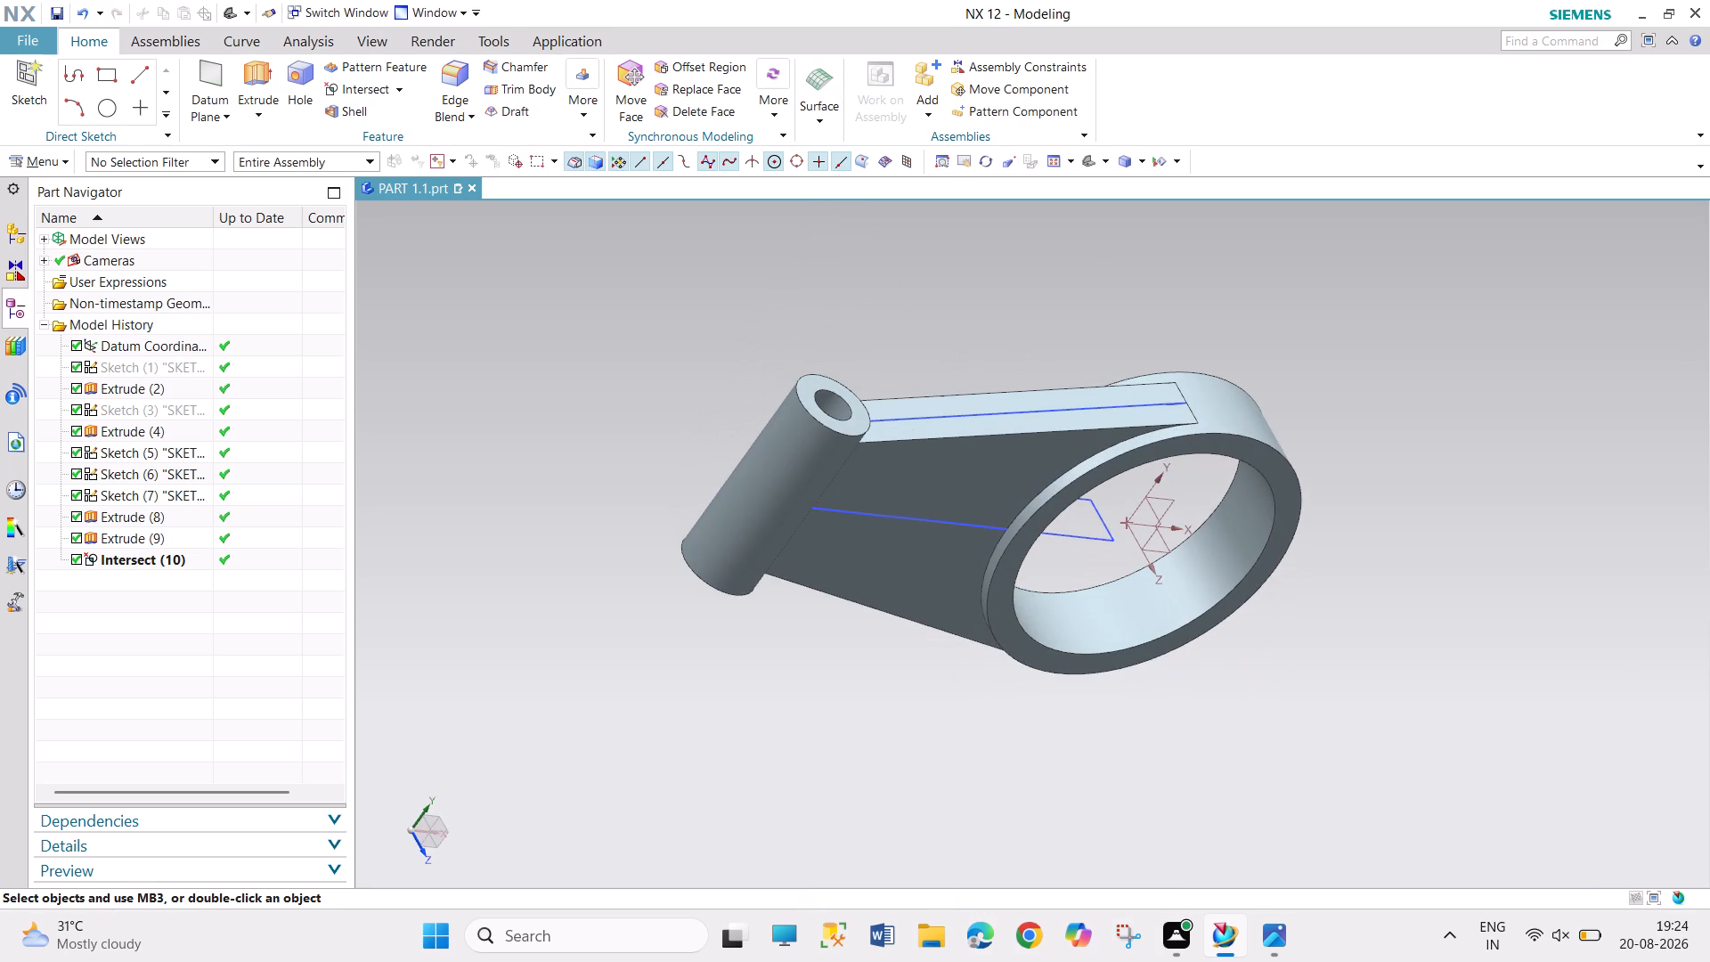
pyautogui.moveTo(1341, 624); pyautogui.dragTo(1273, 435, button='middle')
pyautogui.moveTo(573, 530); pyautogui.dragTo(675, 599, button='middle')
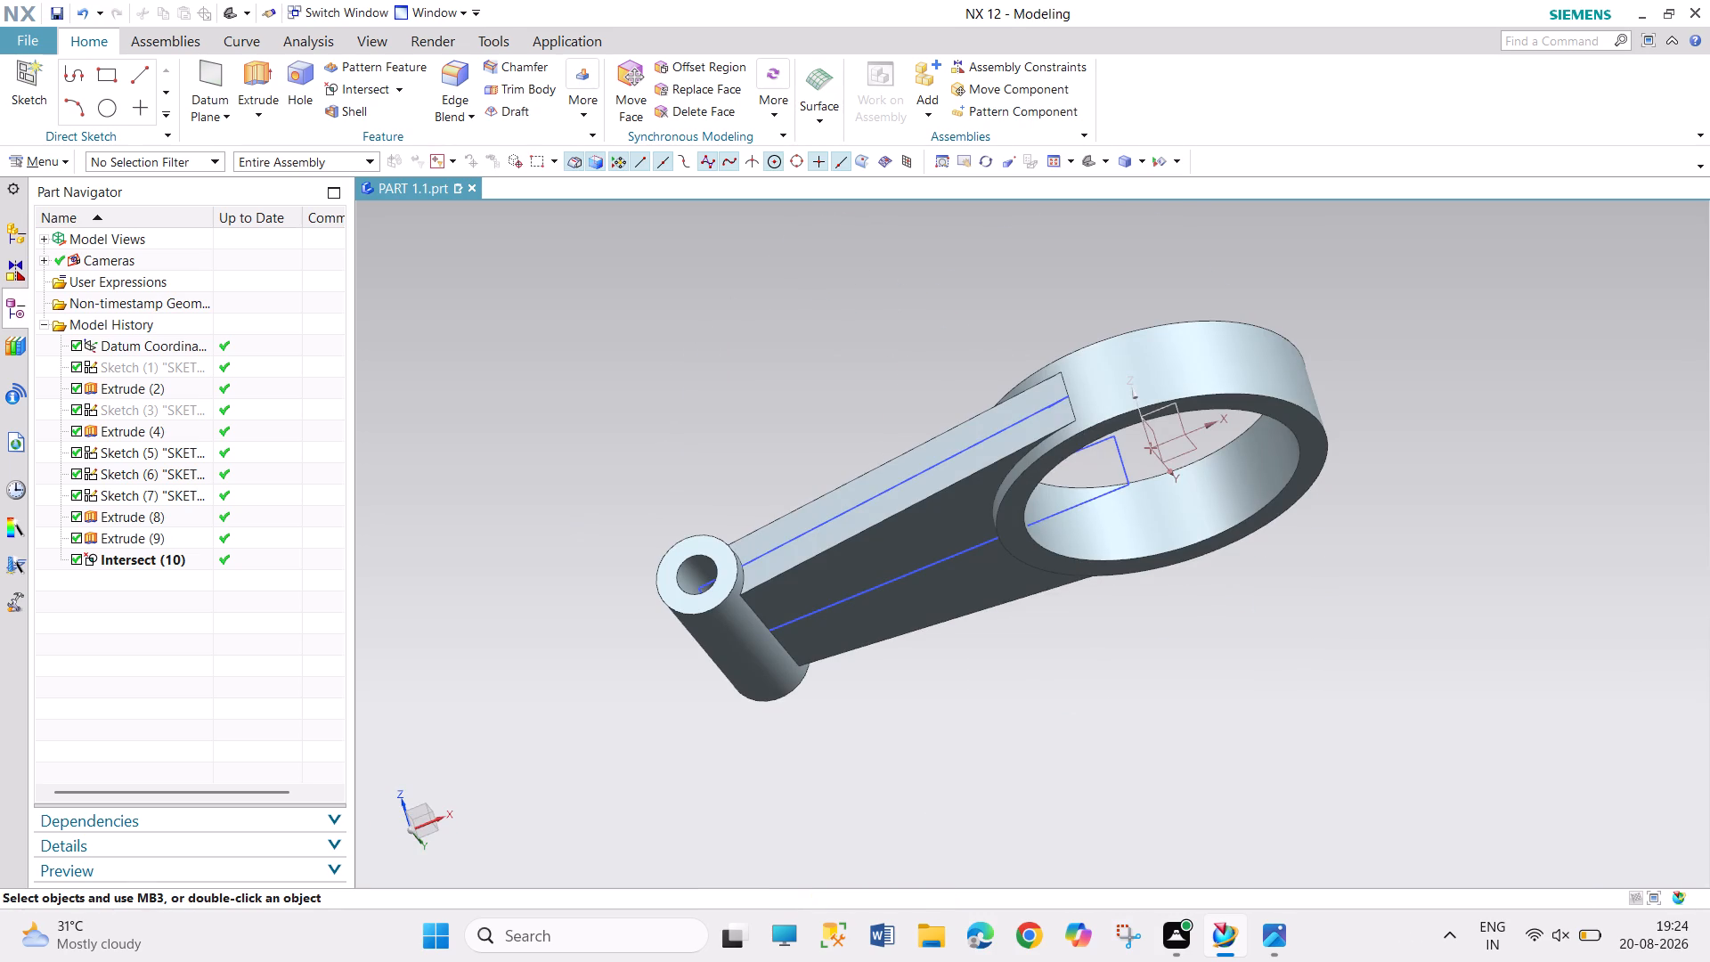
pyautogui.moveTo(675, 599); pyautogui.dragTo(680, 599, button='middle')
pyautogui.moveTo(654, 660); pyautogui.dragTo(675, 600, button='middle')
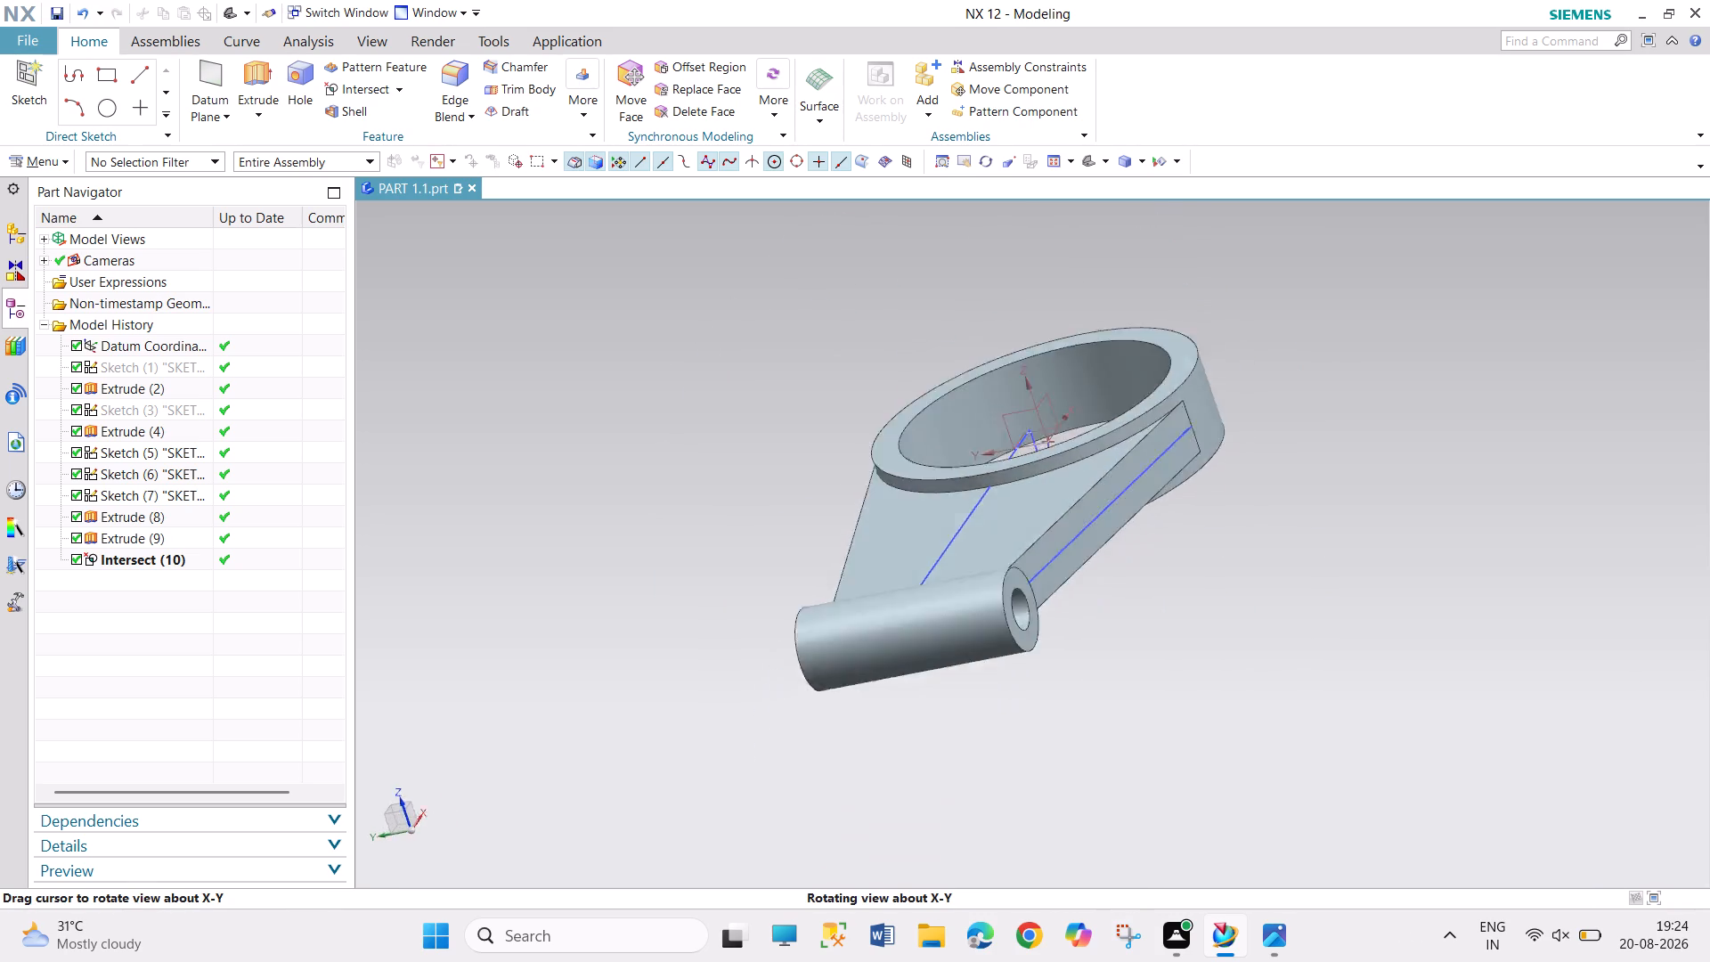
pyautogui.moveTo(675, 600); pyautogui.dragTo(654, 673, button='middle')
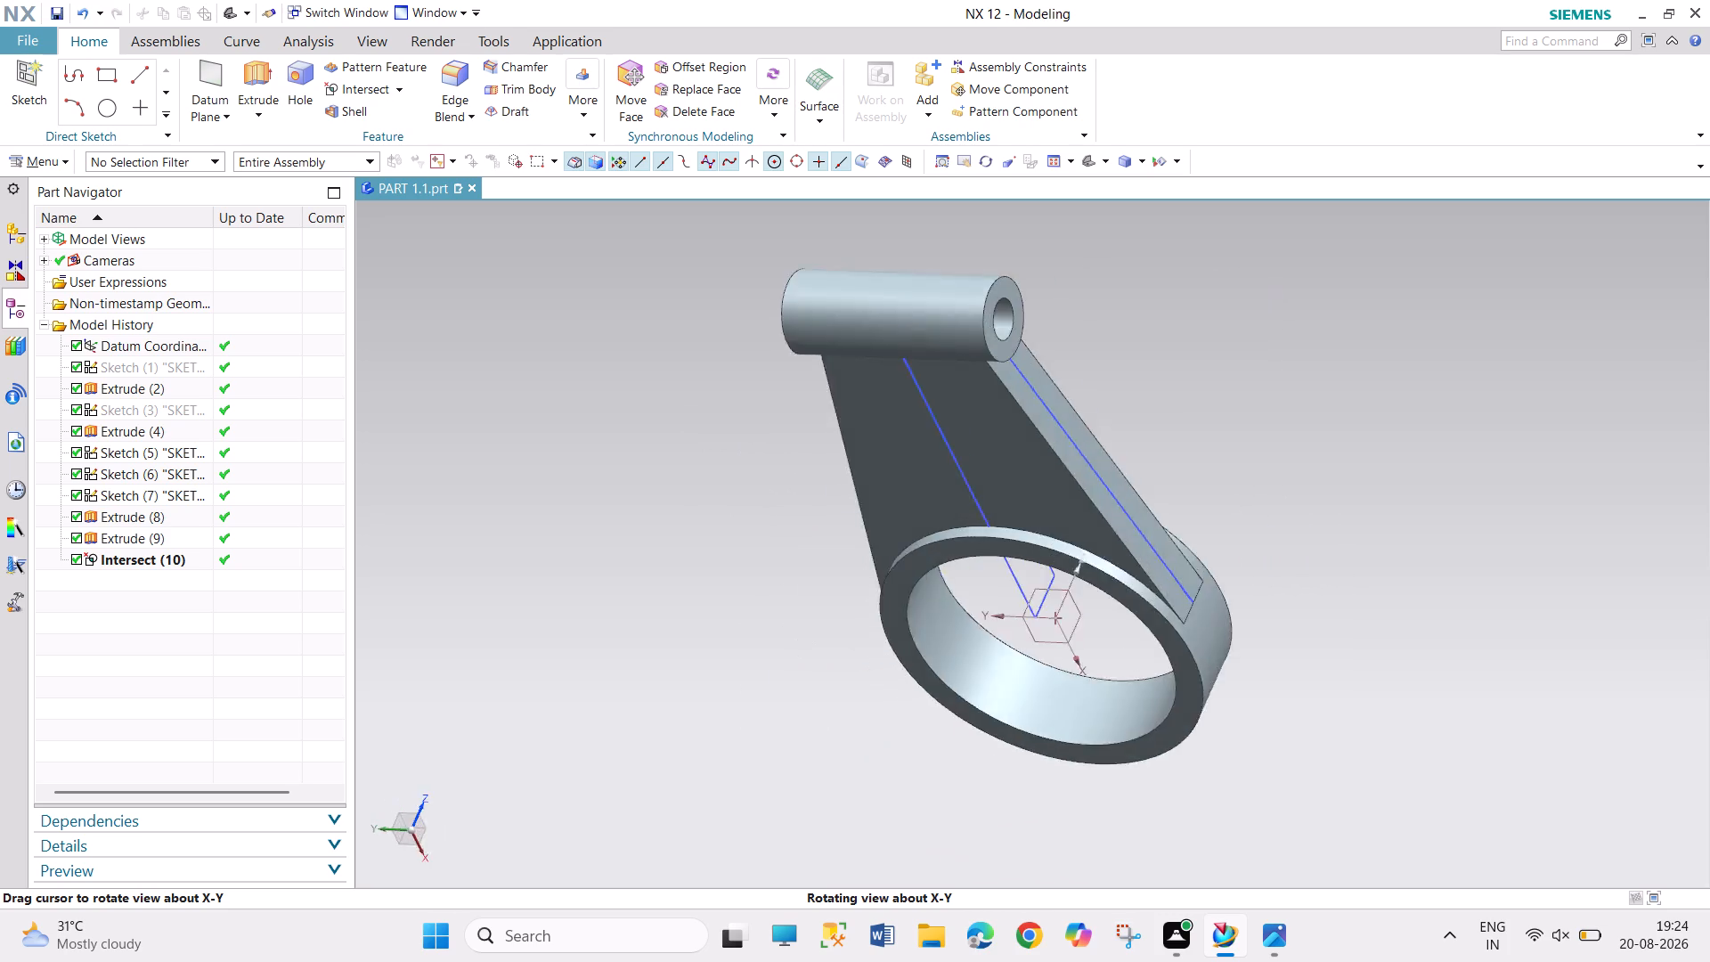
pyautogui.moveTo(654, 673); pyautogui.dragTo(659, 810, button='middle')
pyautogui.moveTo(661, 737); pyautogui.dragTo(661, 736, button='middle')
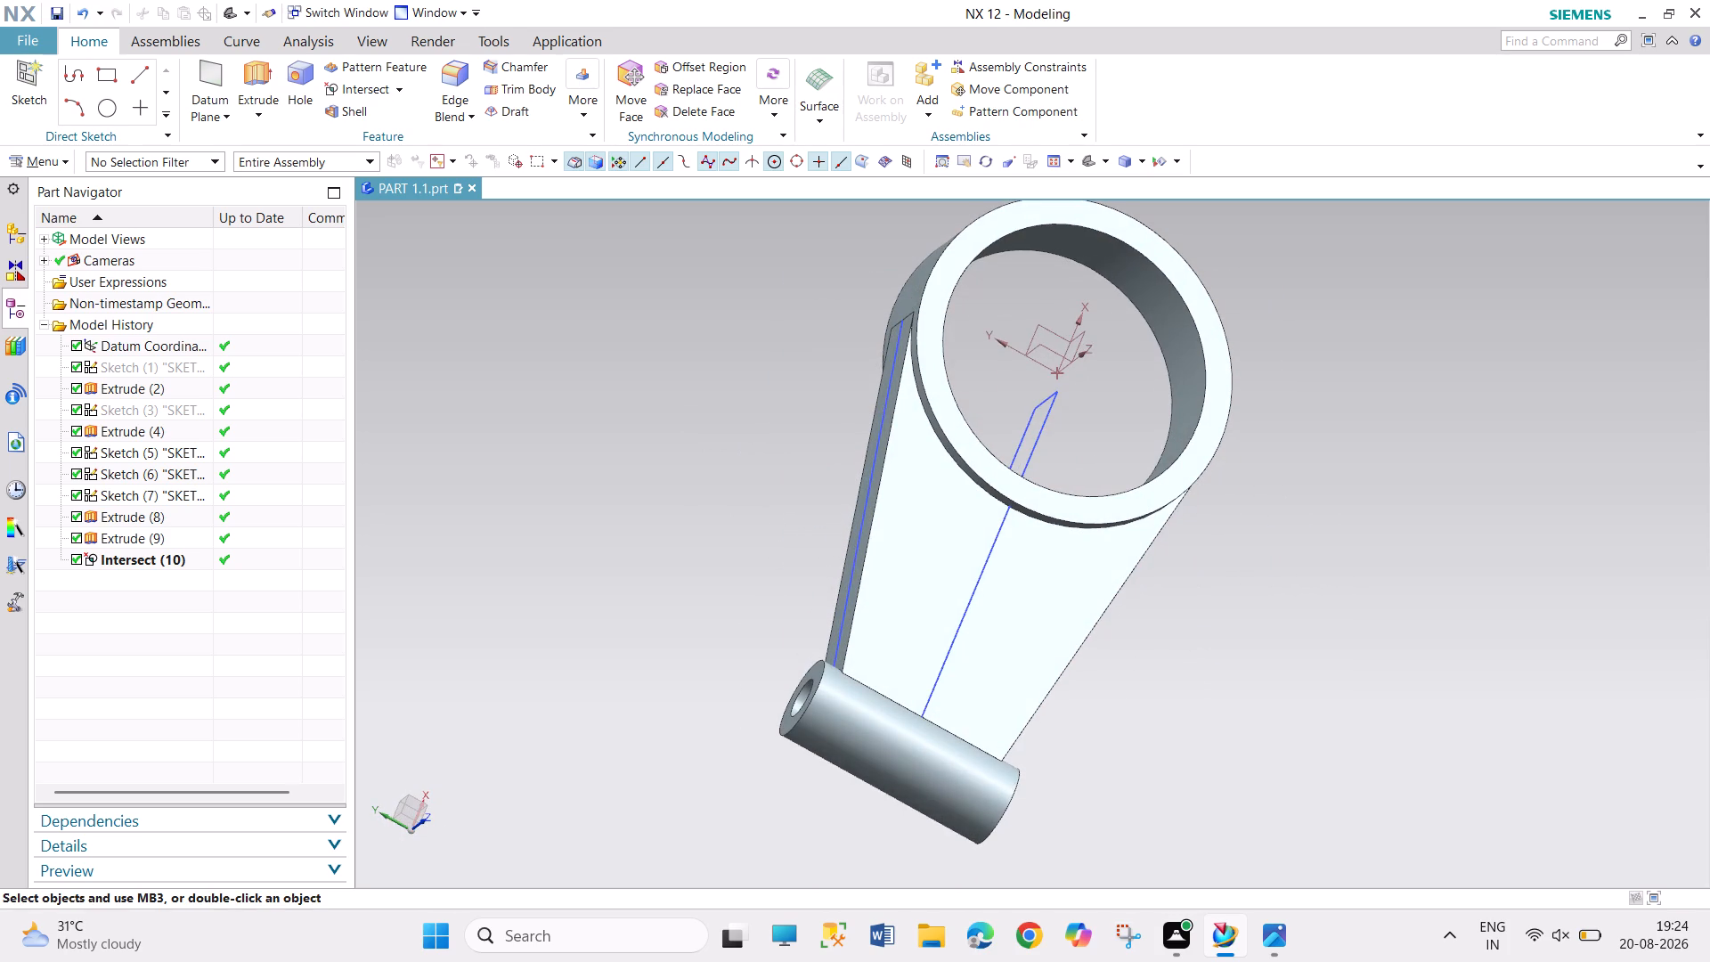
pyautogui.moveTo(661, 736); pyautogui.dragTo(623, 625, button='middle')
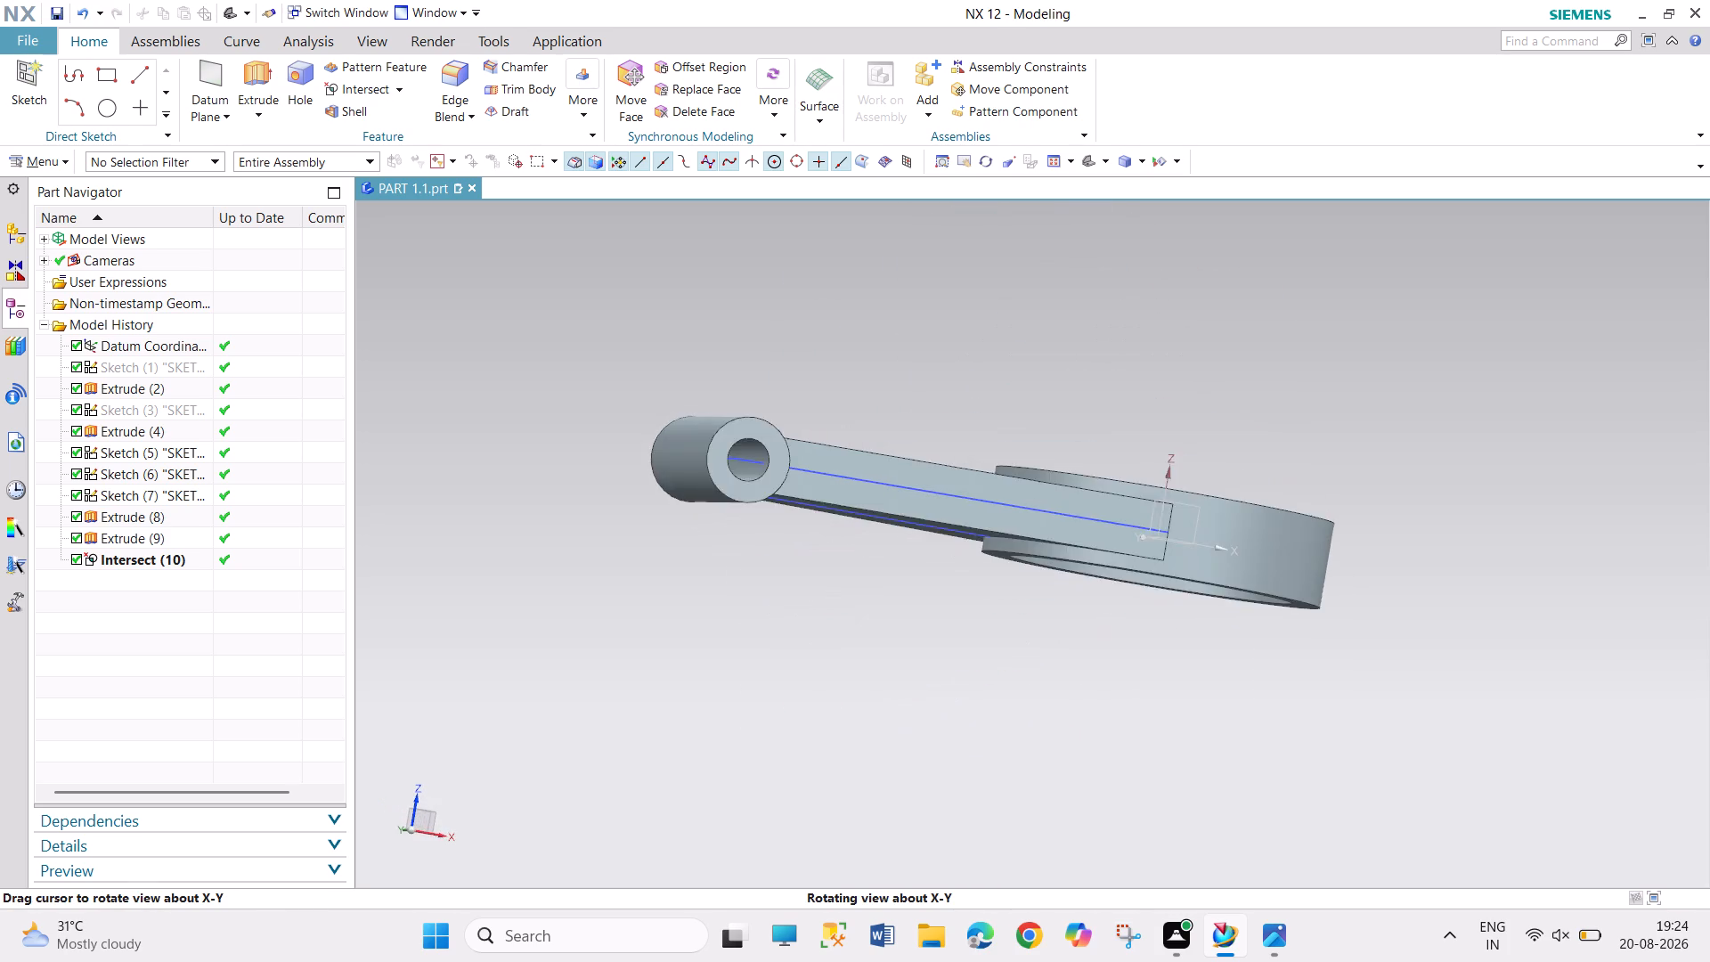
pyautogui.moveTo(623, 625); pyautogui.dragTo(588, 629, button='middle')
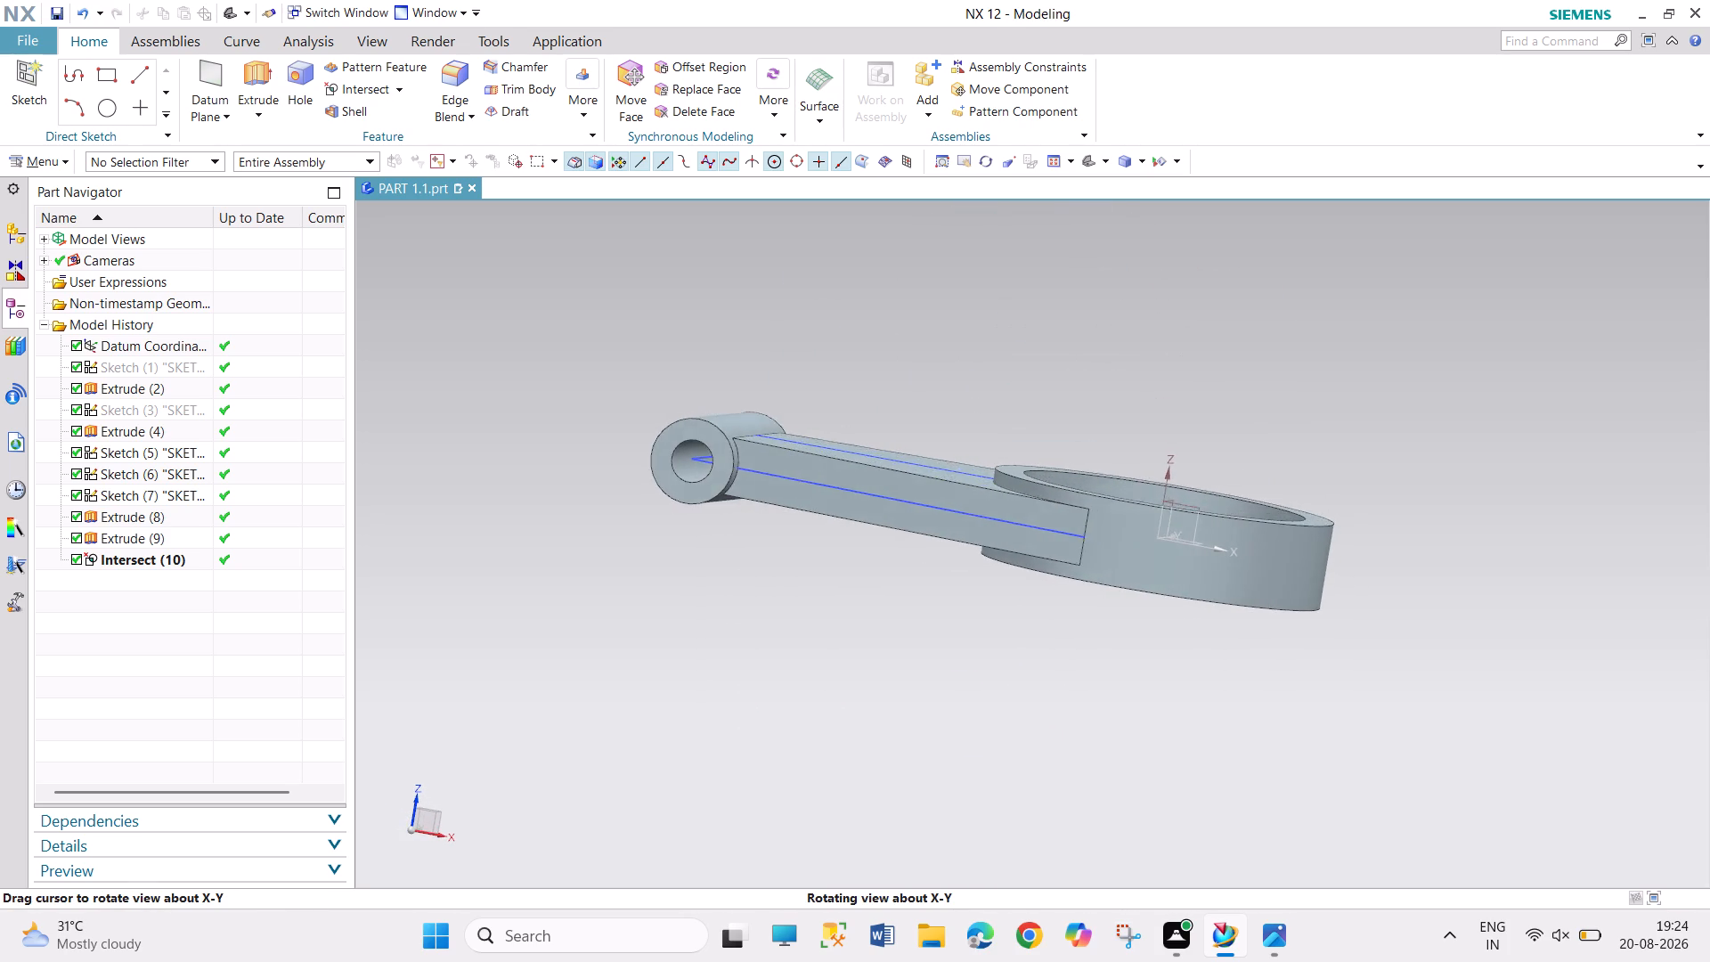
pyautogui.moveTo(588, 629); pyautogui.dragTo(591, 675, button='middle')
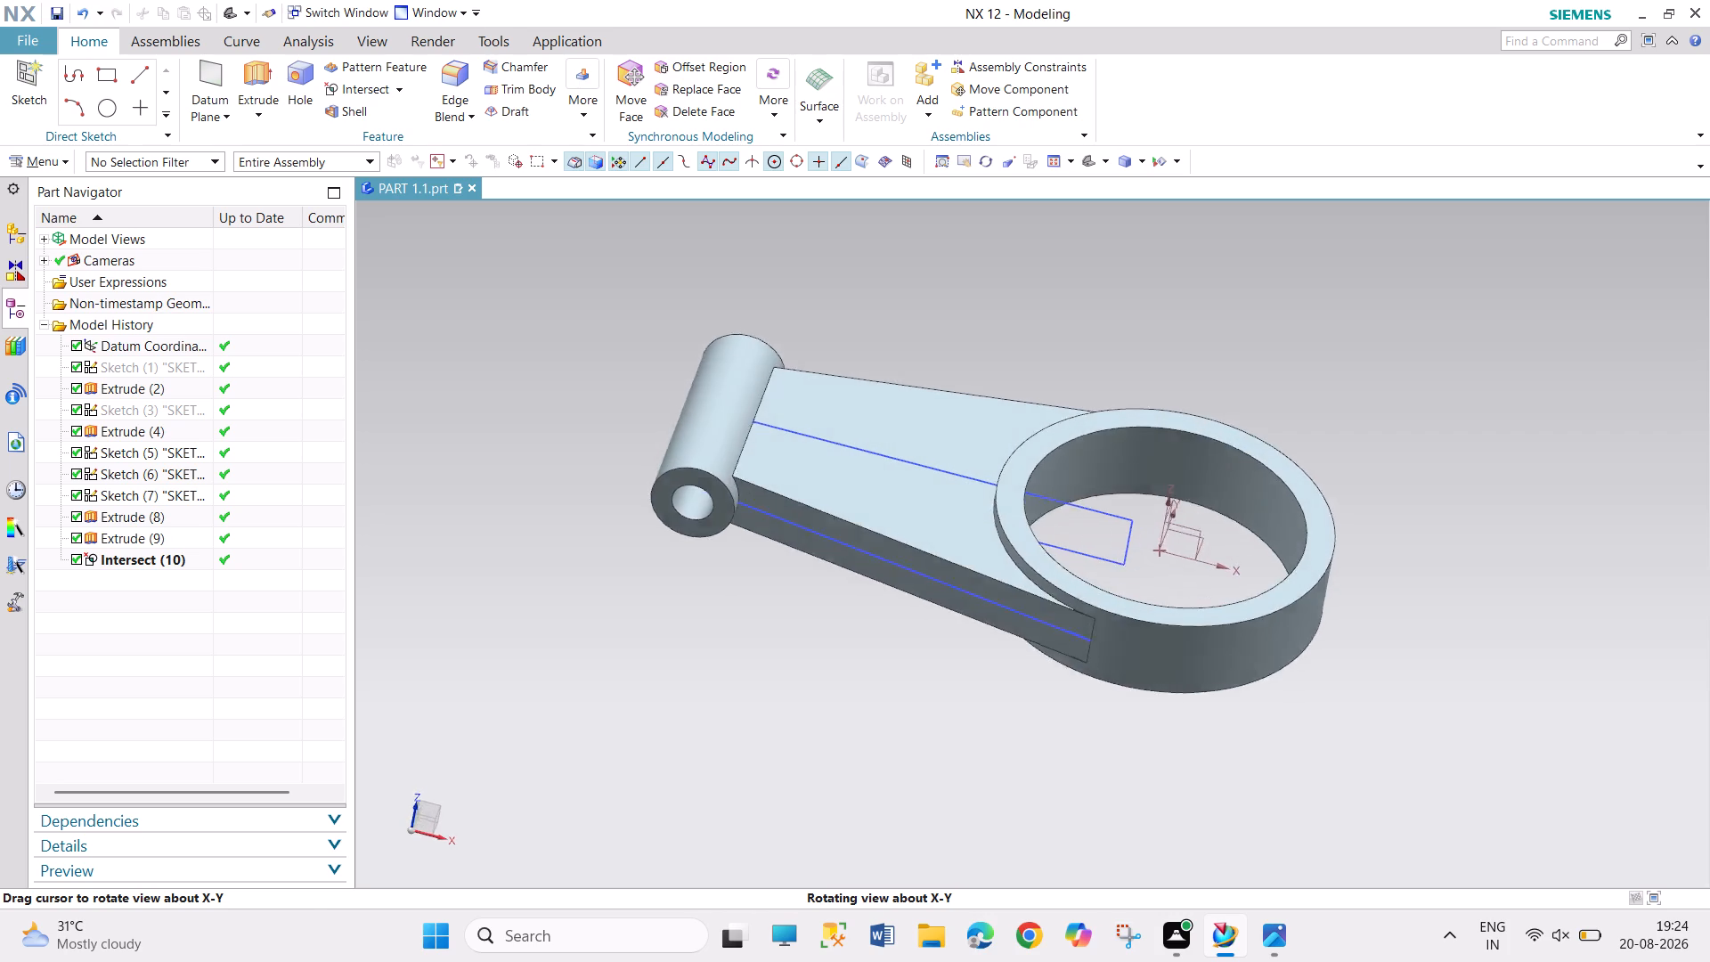
pyautogui.moveTo(591, 675); pyautogui.dragTo(609, 687, button='middle')
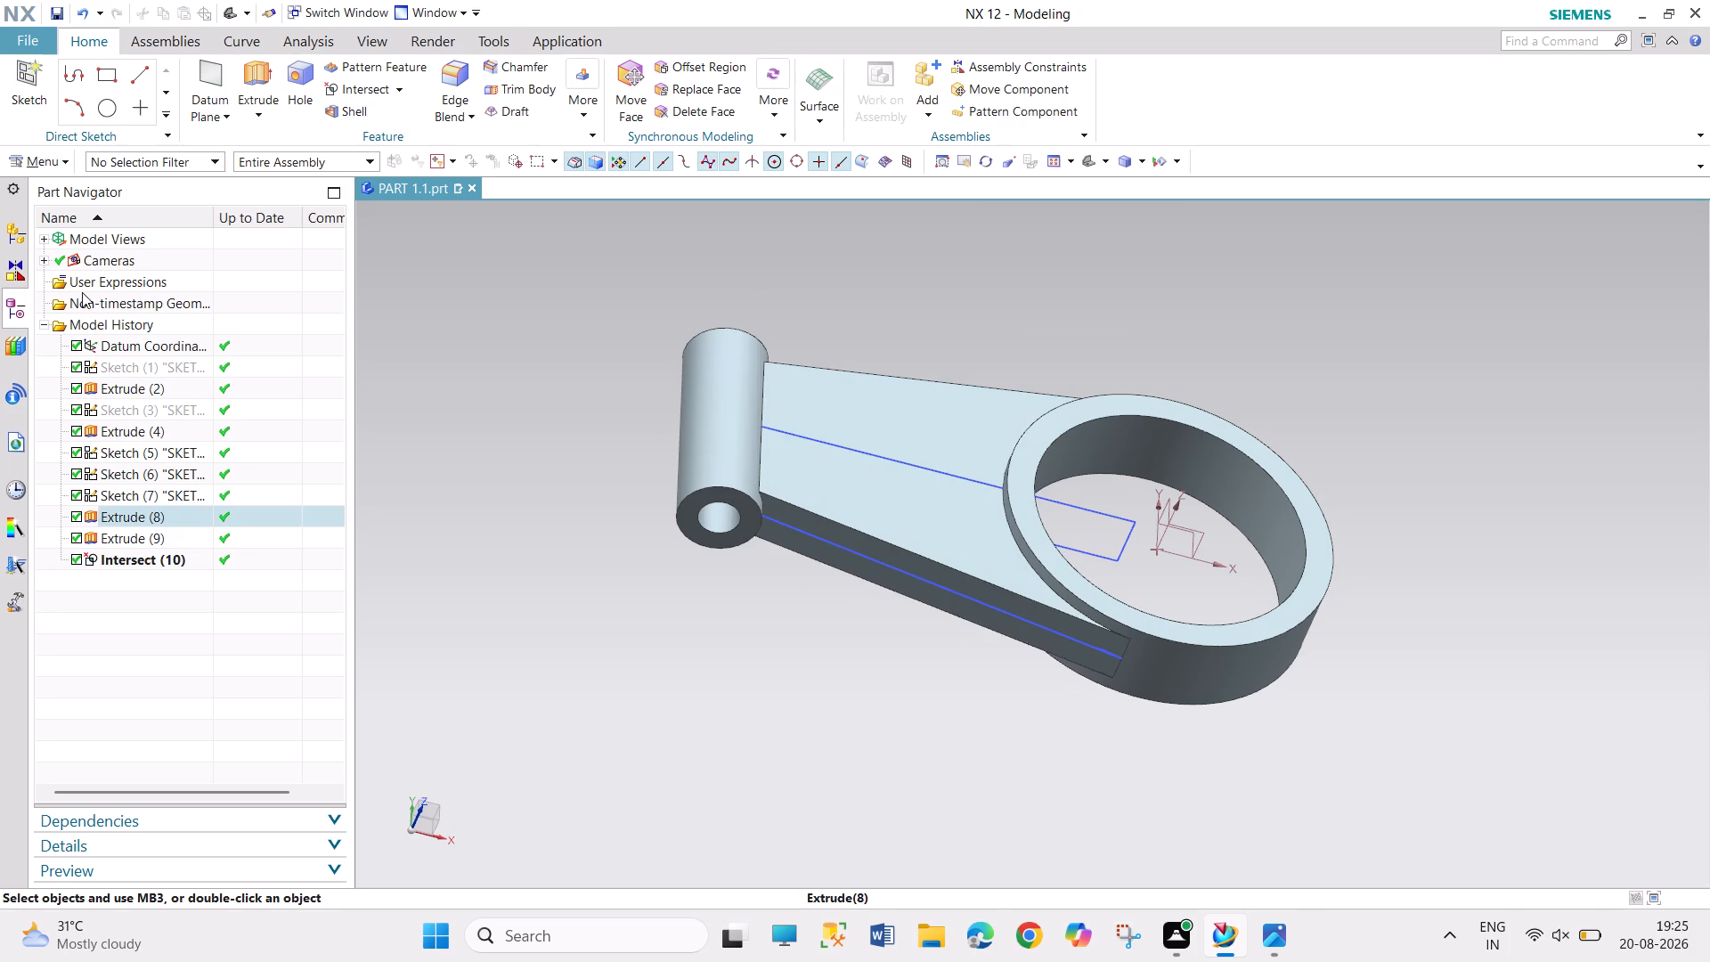
# Create a sketch in the task environment on the web's broad upper face, and leave the Profile tool.
pyautogui.click(57, 163)
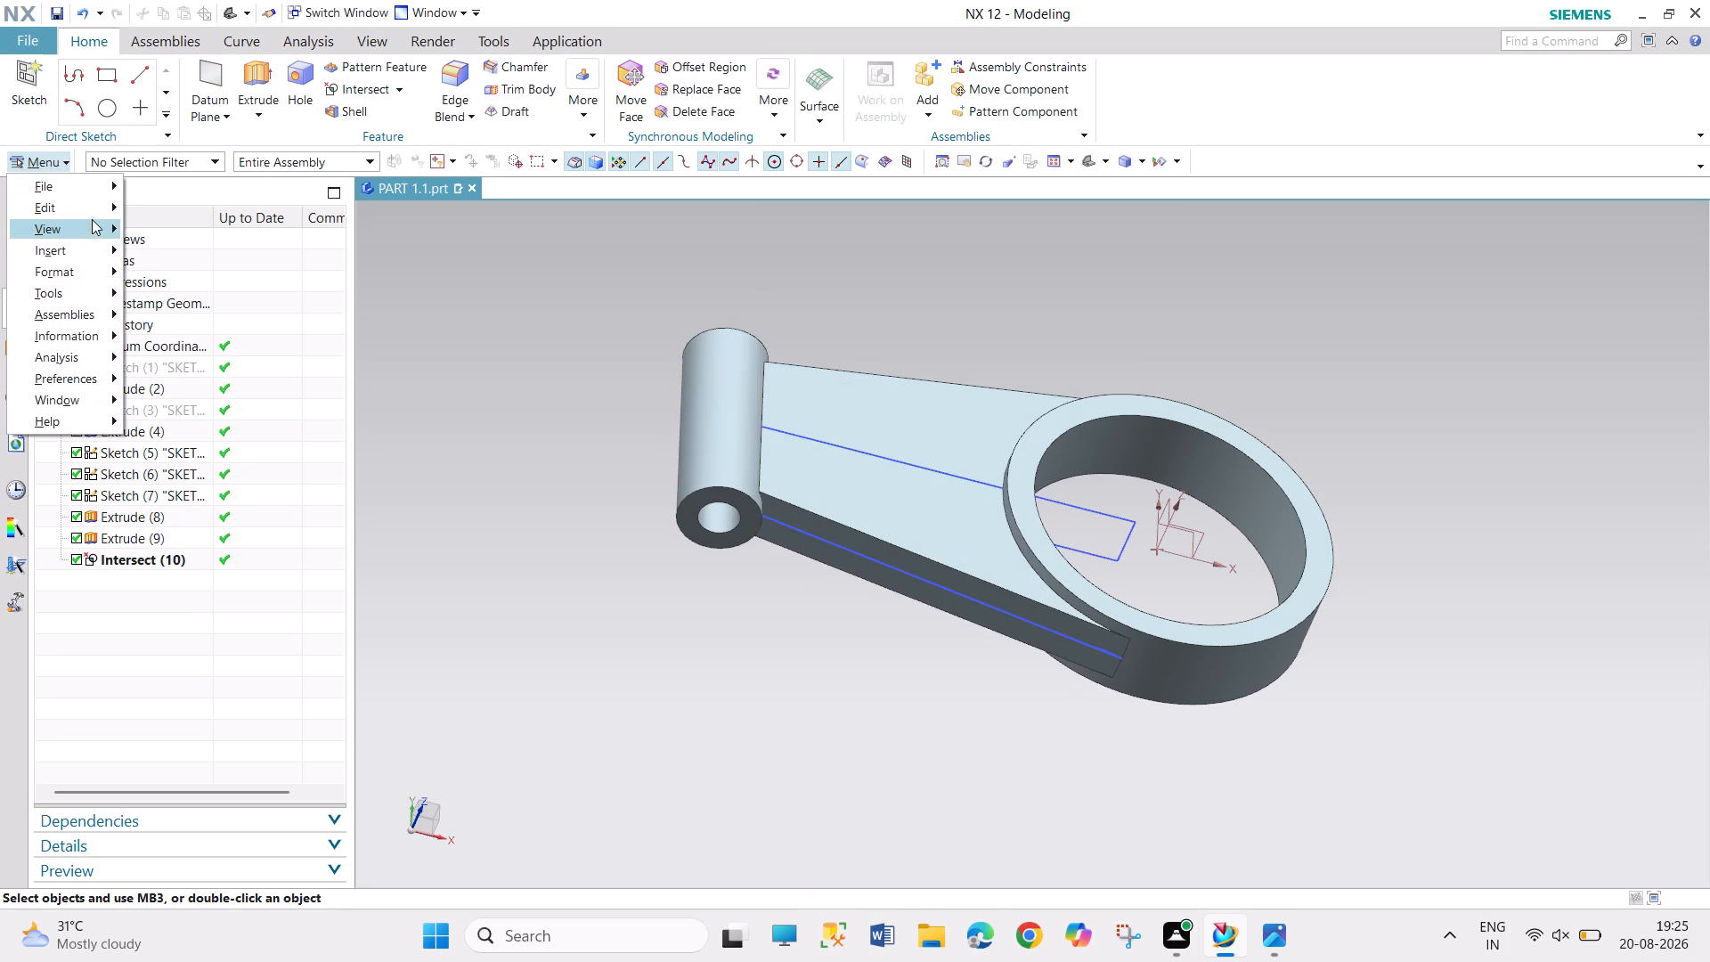
pyautogui.click(97, 245)
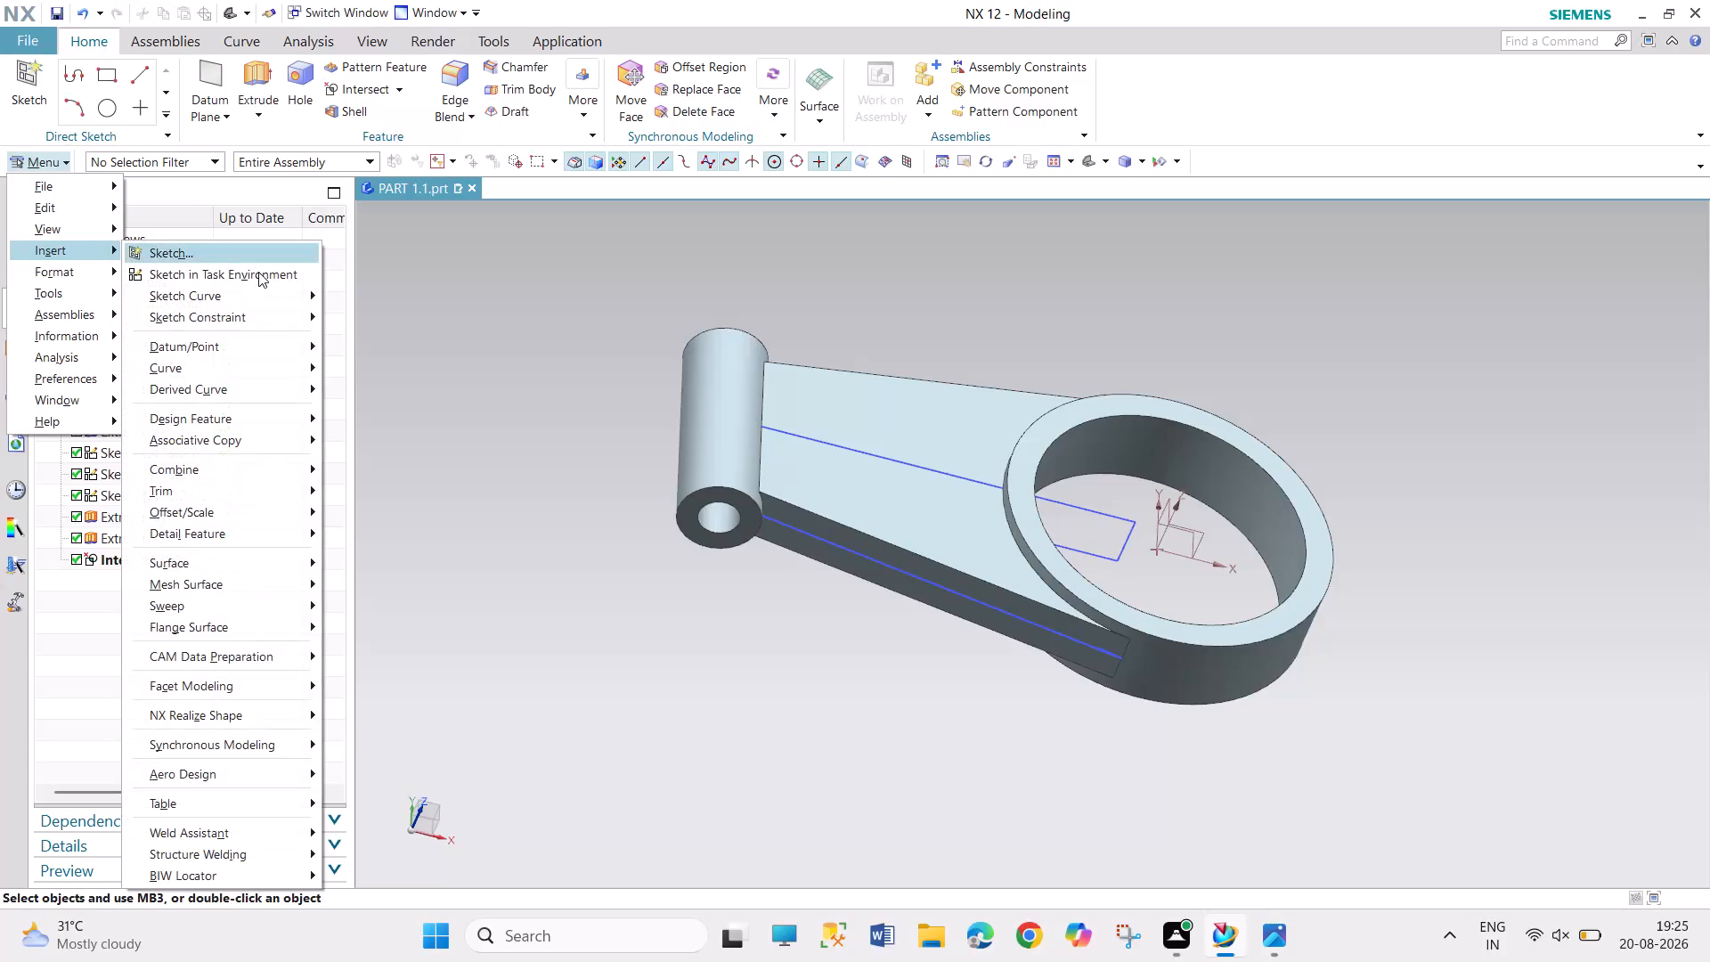
pyautogui.click(258, 272)
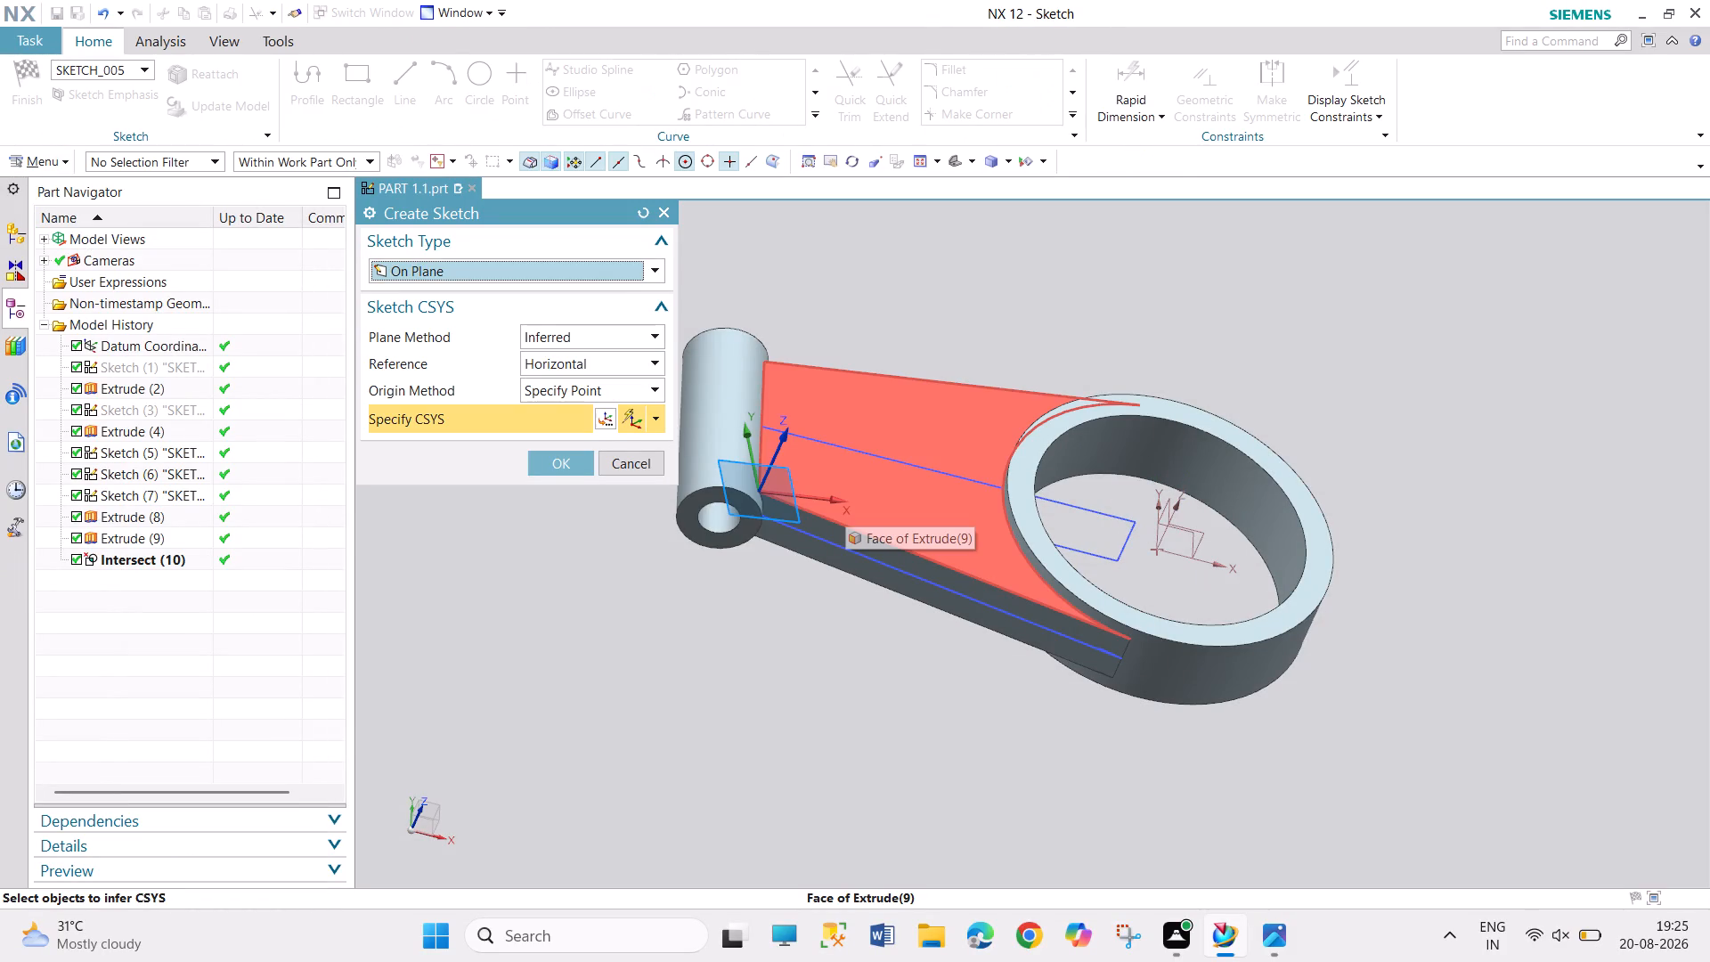
pyautogui.click(845, 503)
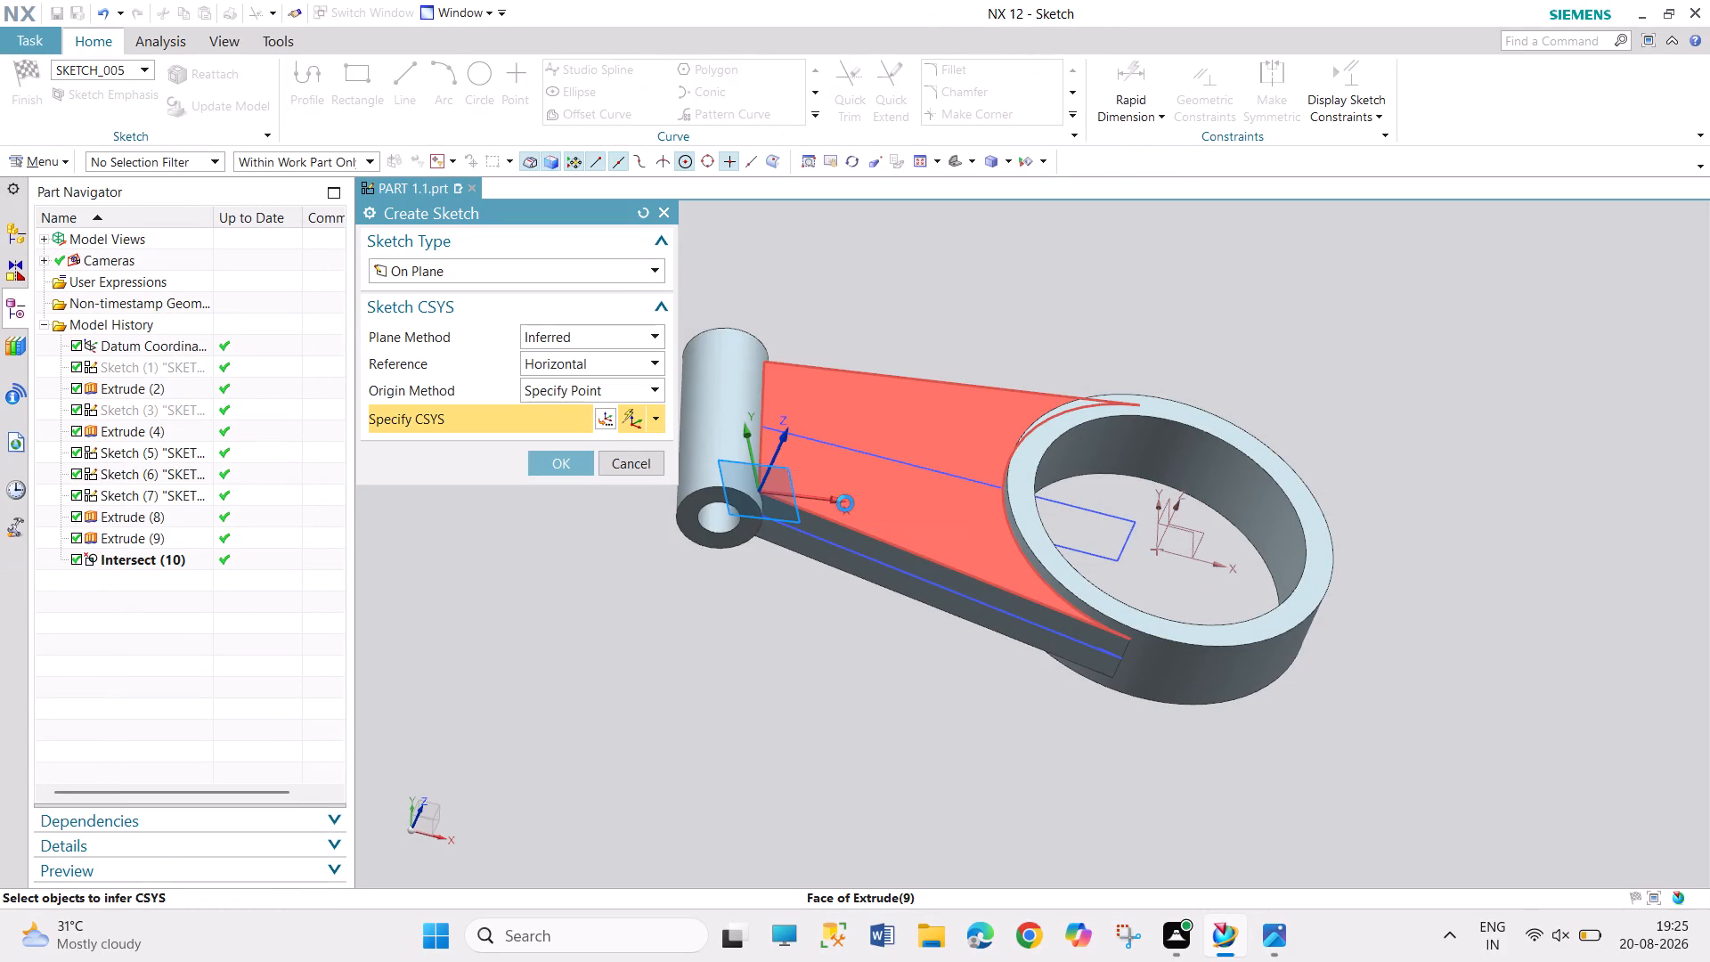
pyautogui.click(922, 523)
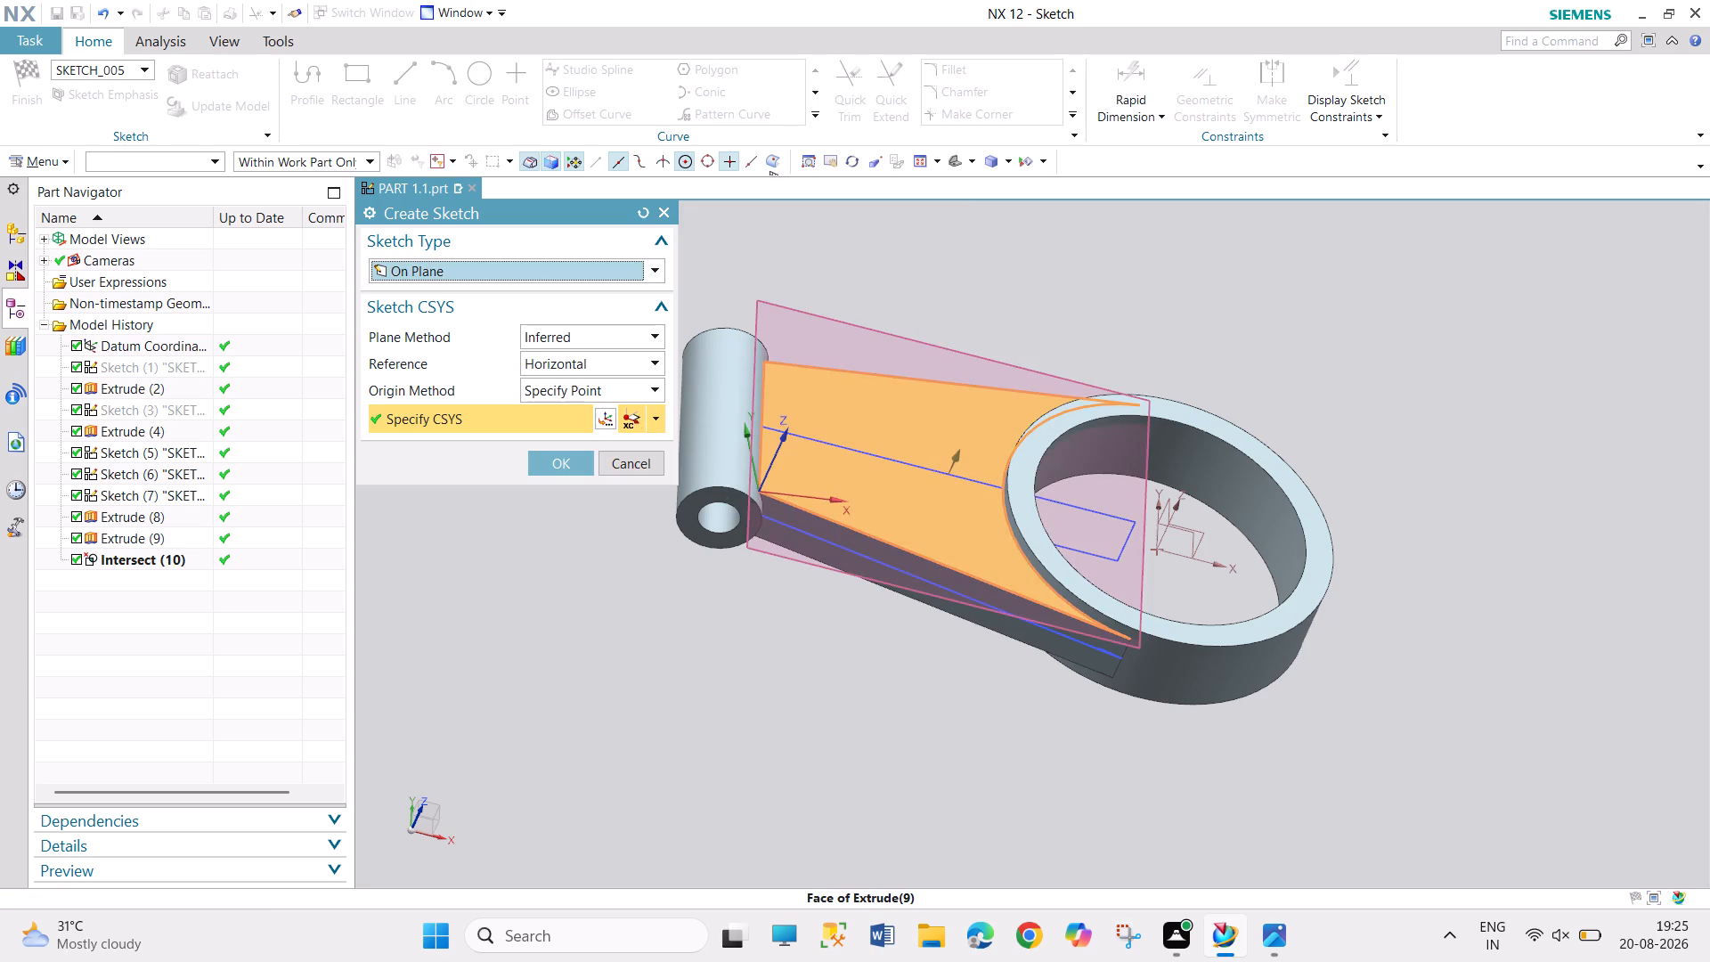
pyautogui.click(533, 463)
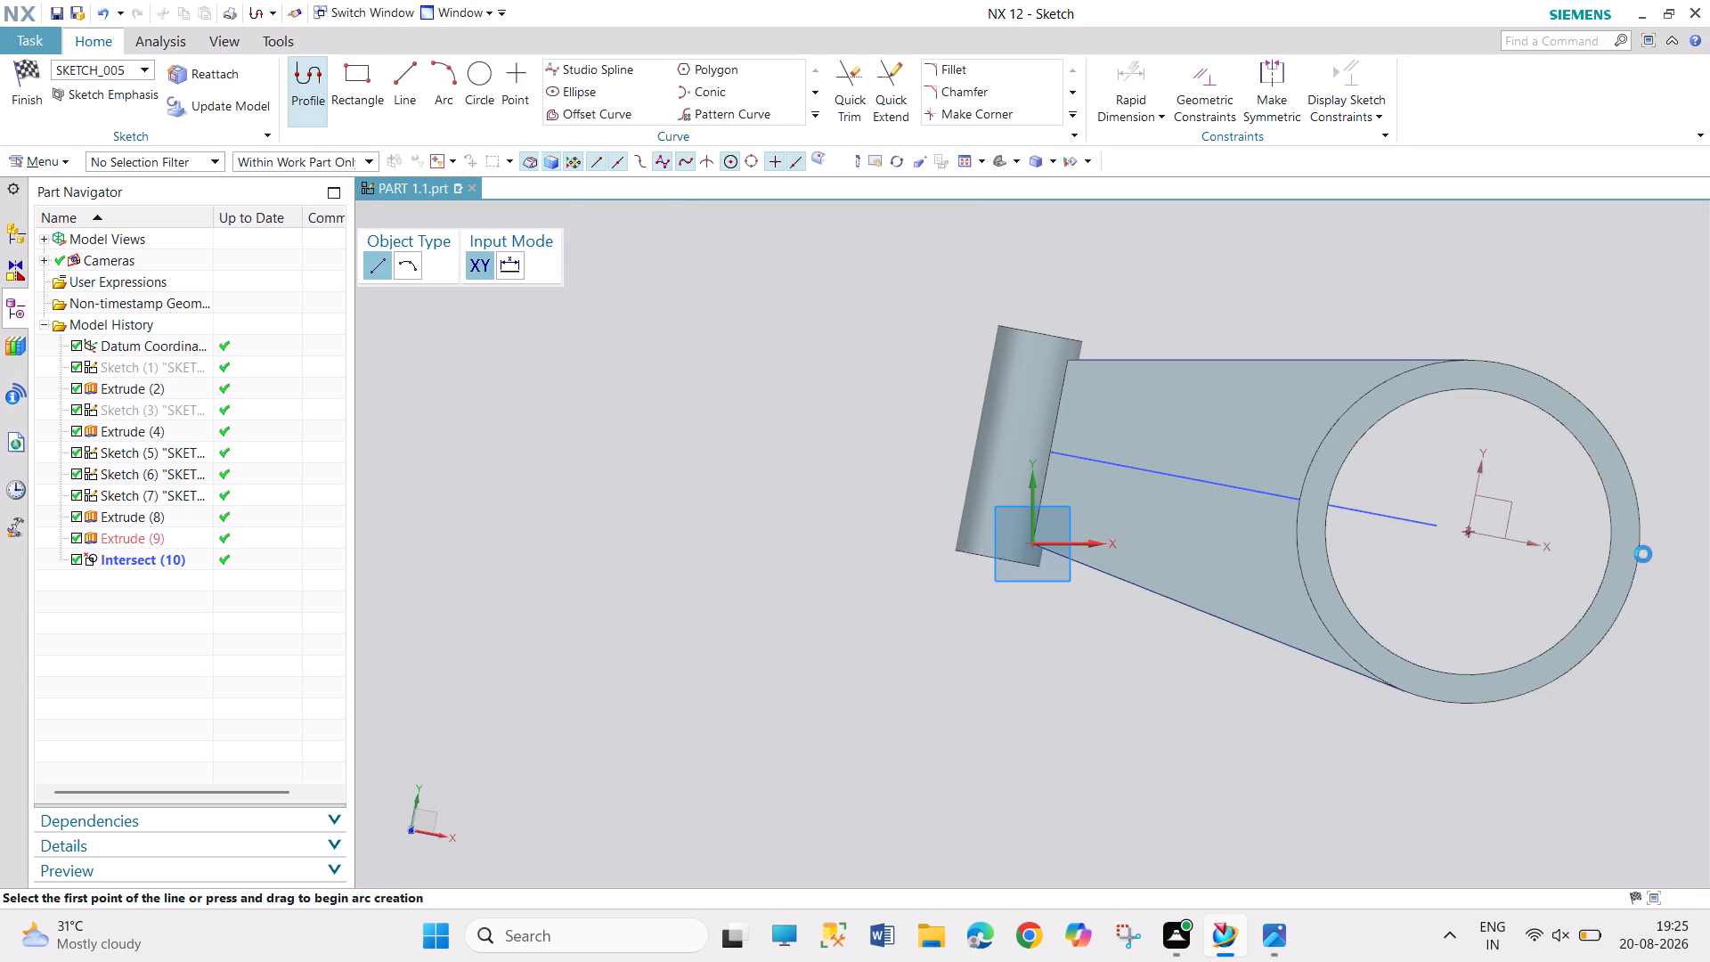
pyautogui.scroll(2, 1684, 547)
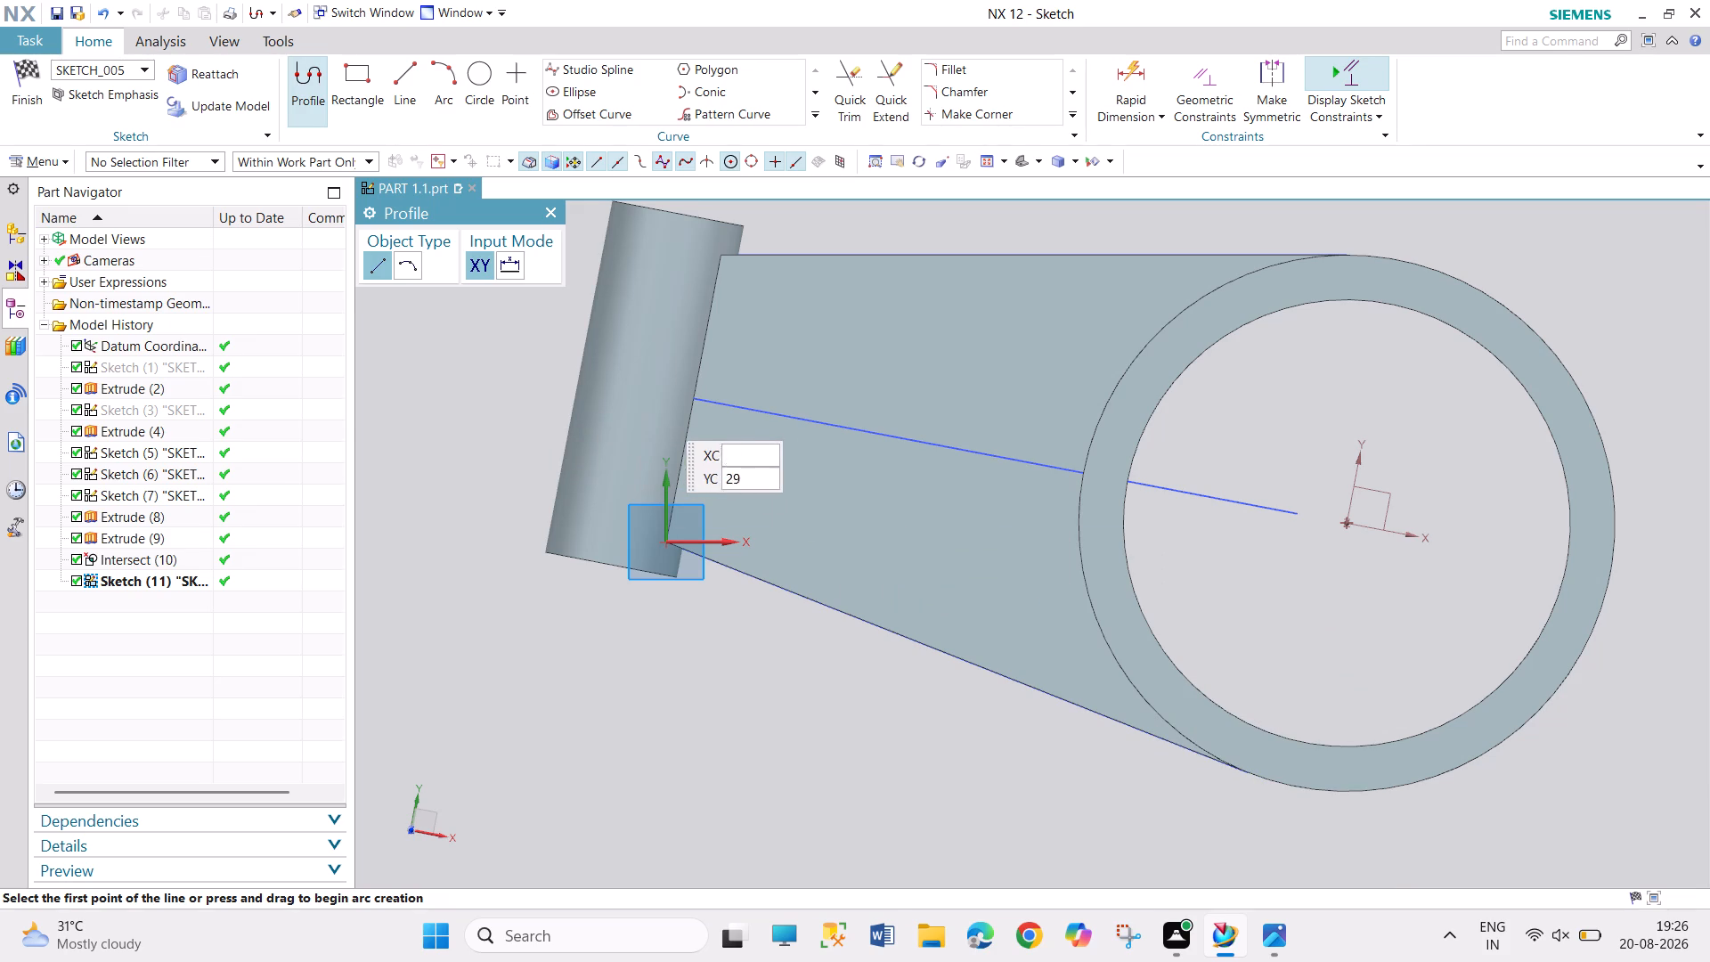
pyautogui.click(552, 216)
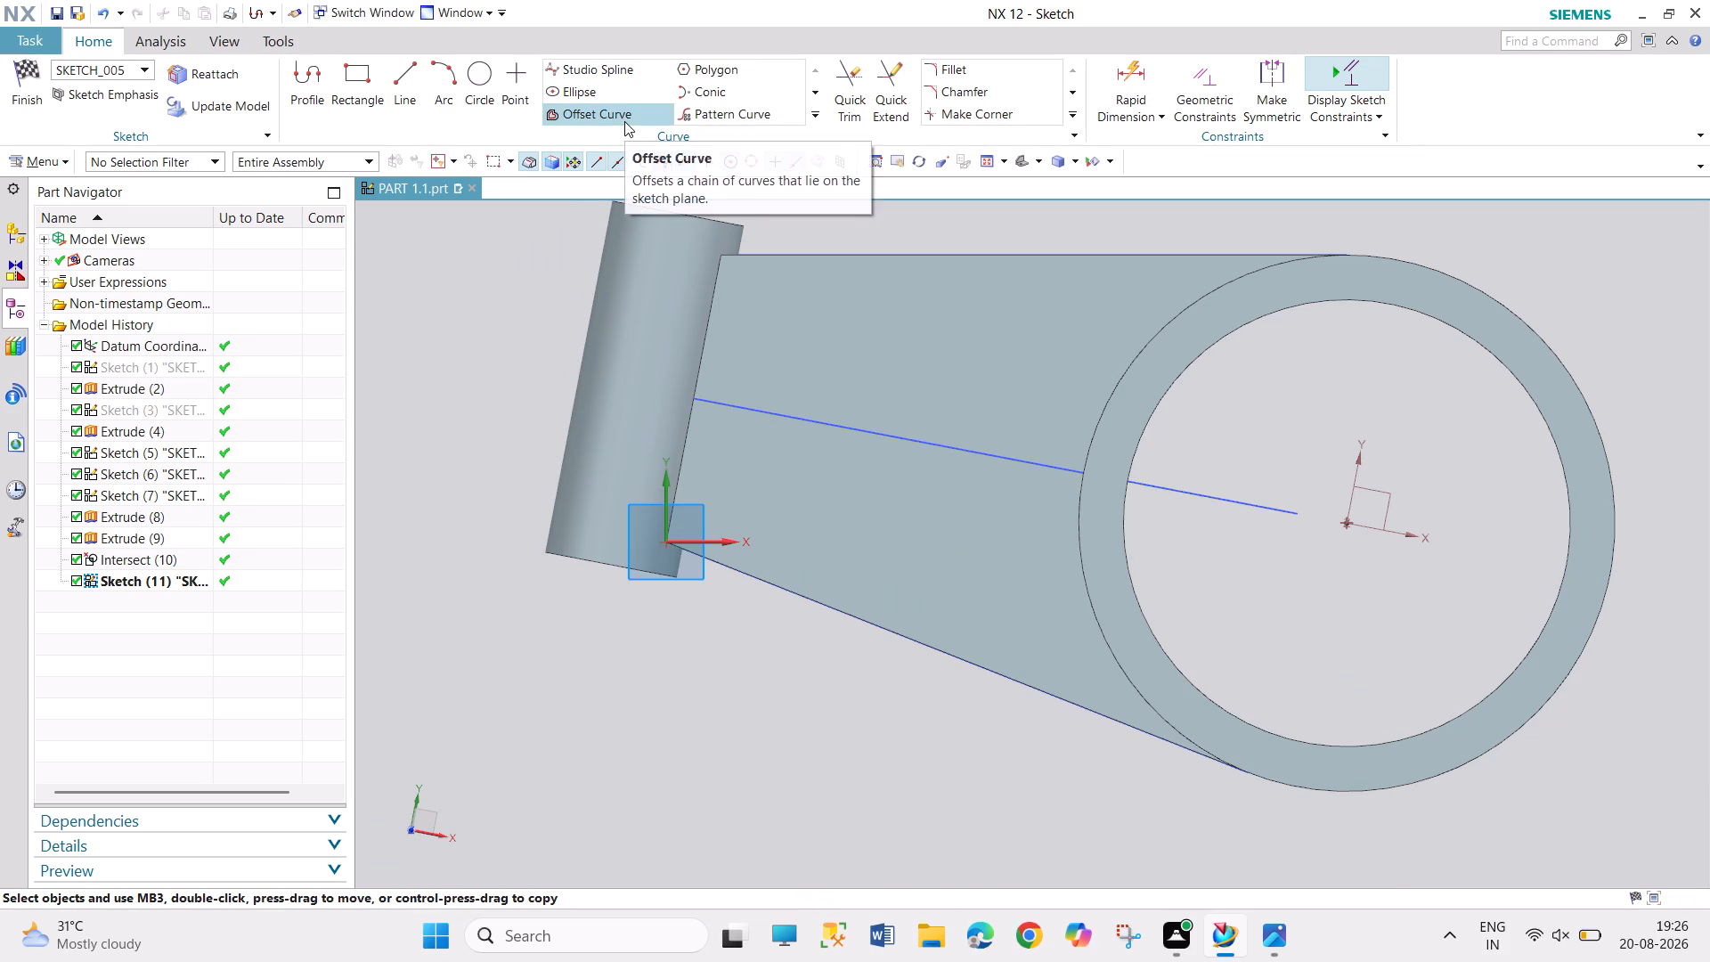
# Offset the web's single edge along the boss 10 mm into the web face, with Symmetric Offset off.
pyautogui.click(624, 121)
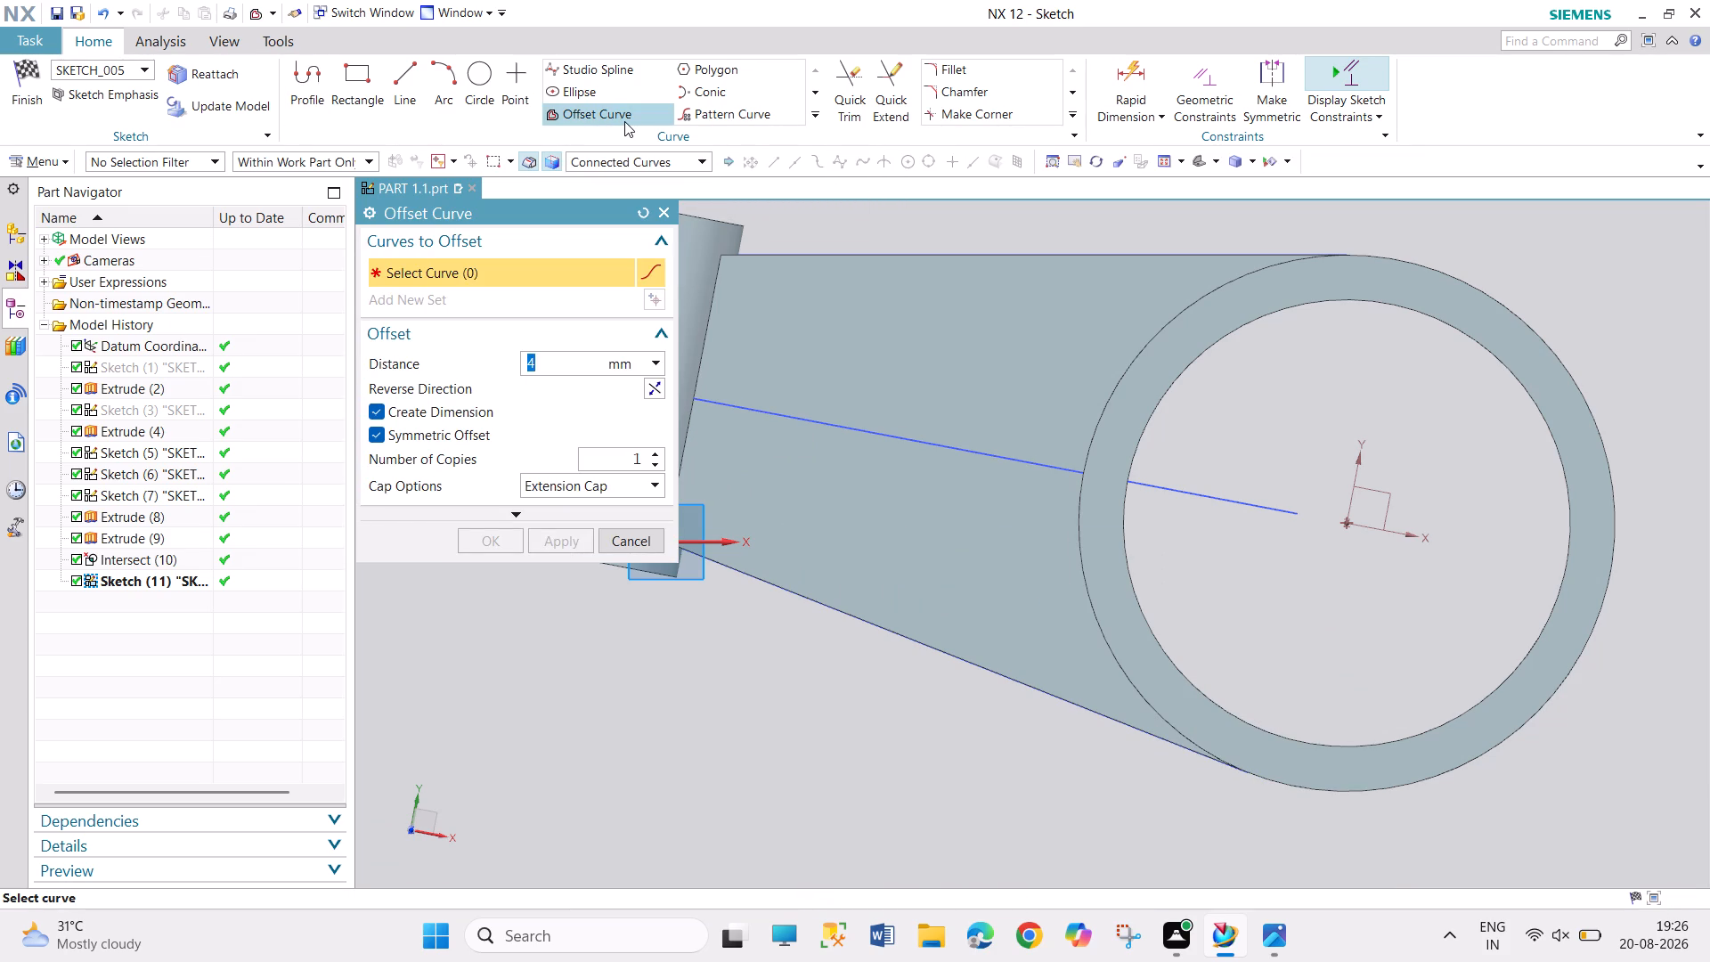
pyautogui.click(658, 159)
pyautogui.click(659, 177)
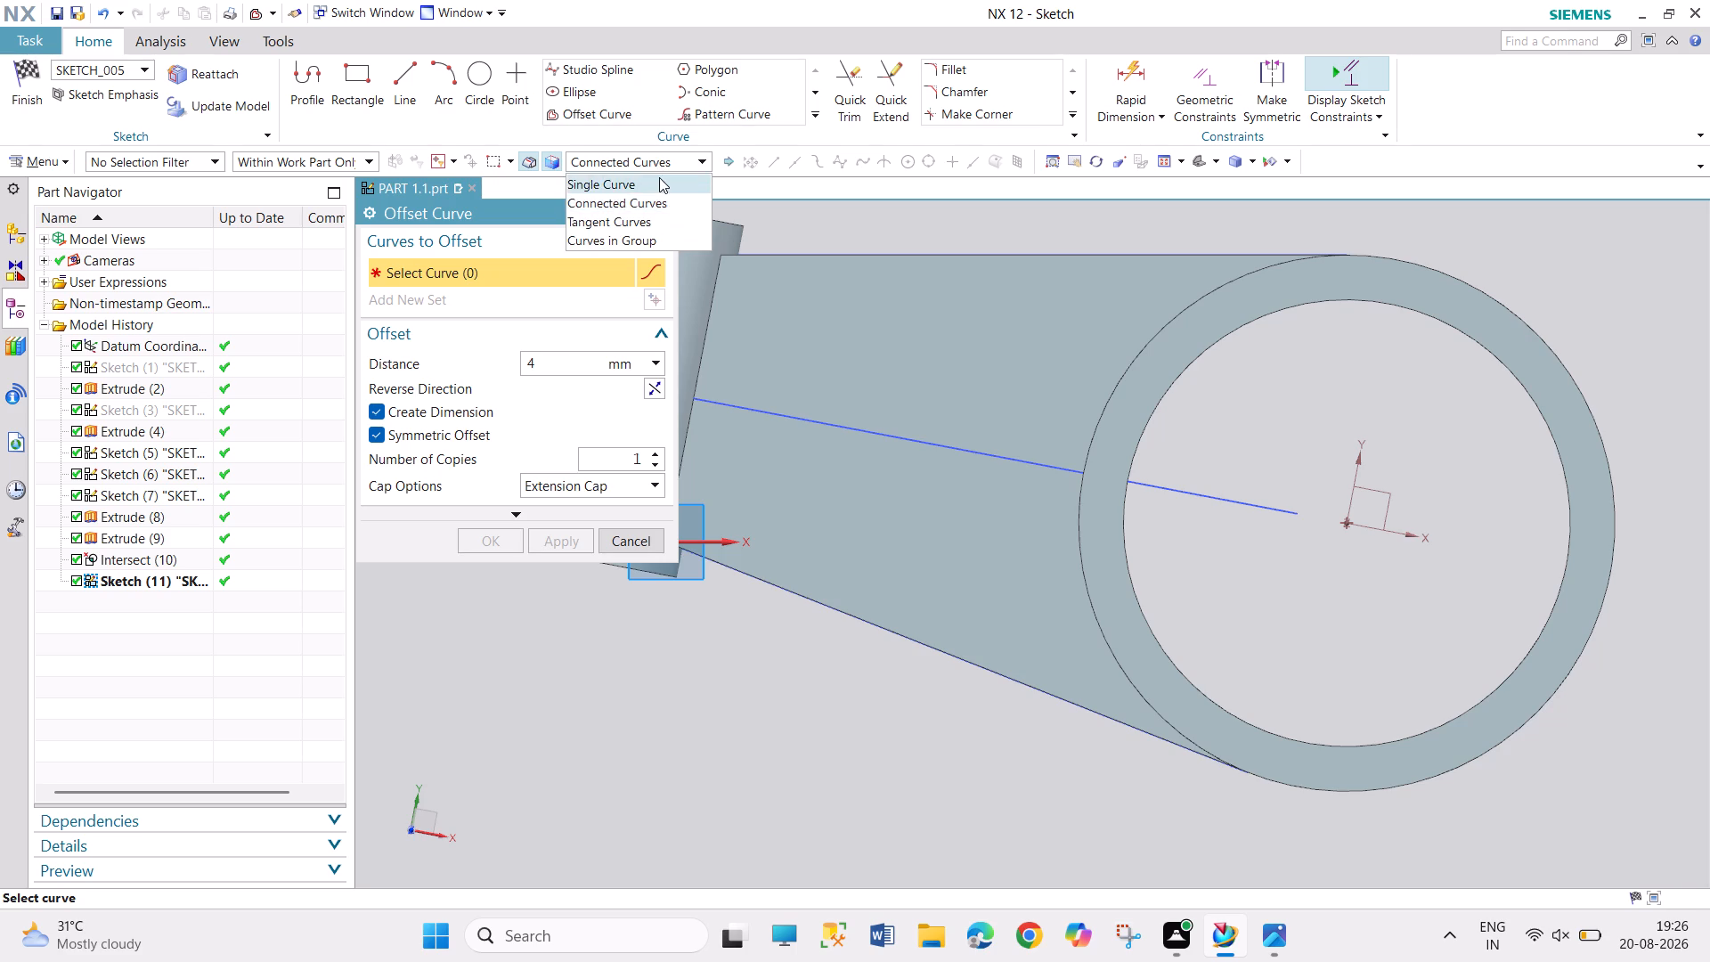
pyautogui.click(698, 379)
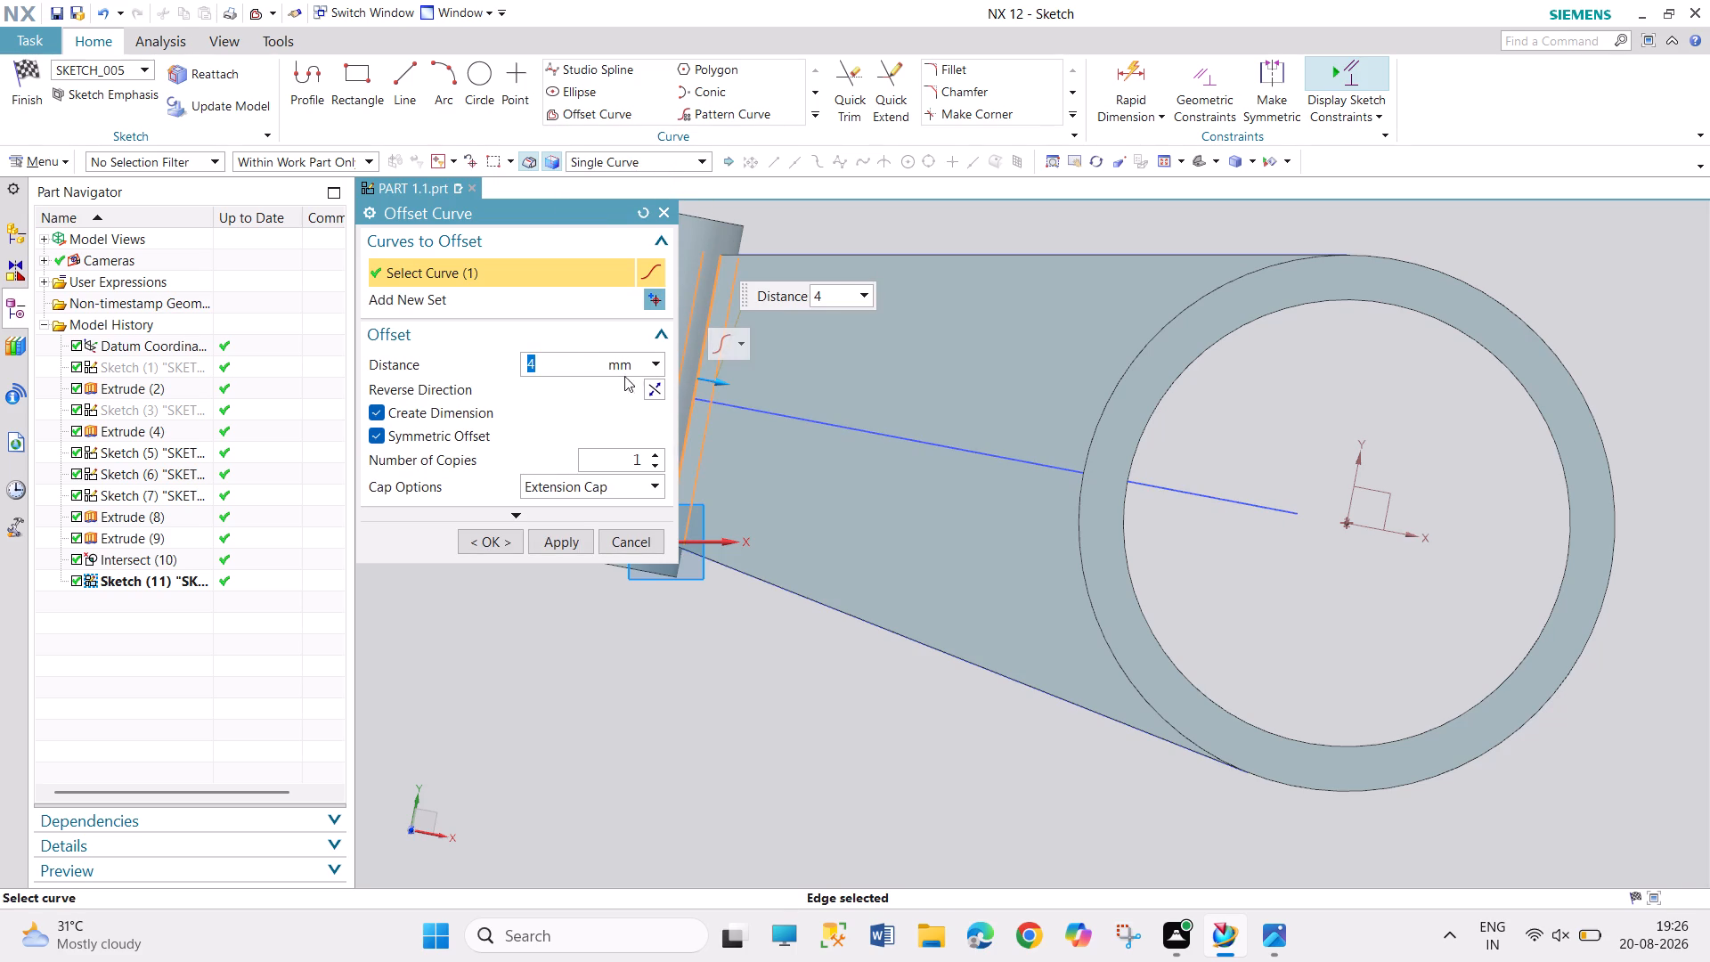
pyautogui.click(431, 436)
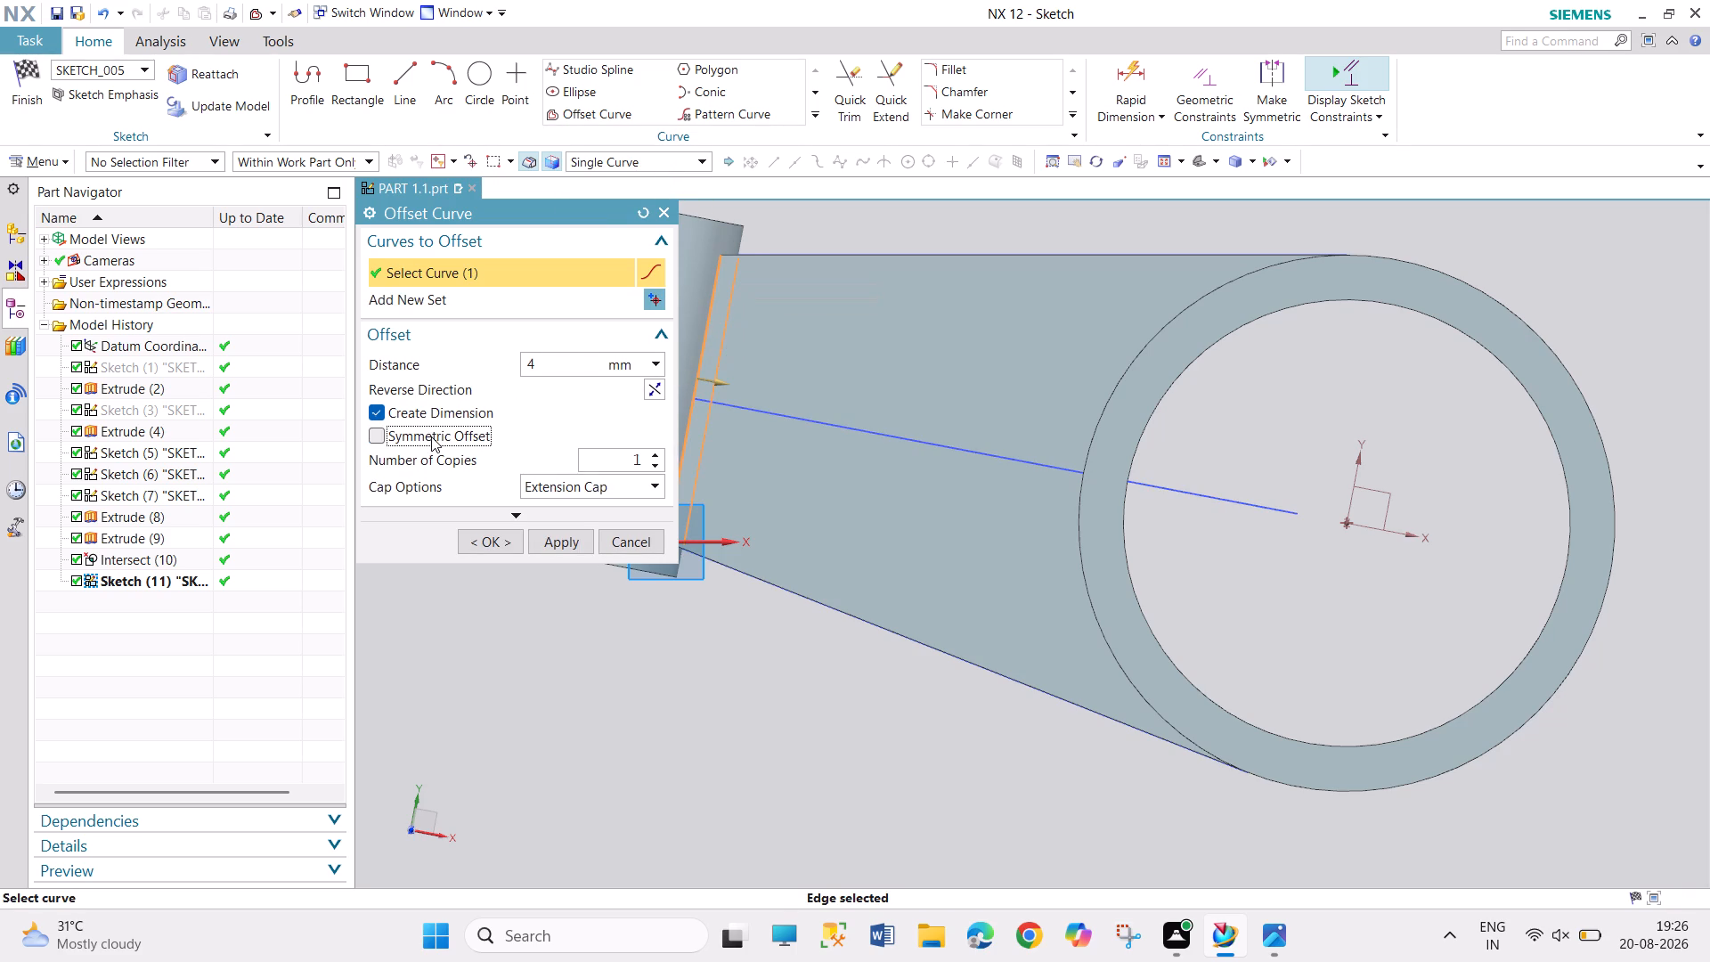
pyautogui.doubleClick(575, 369)
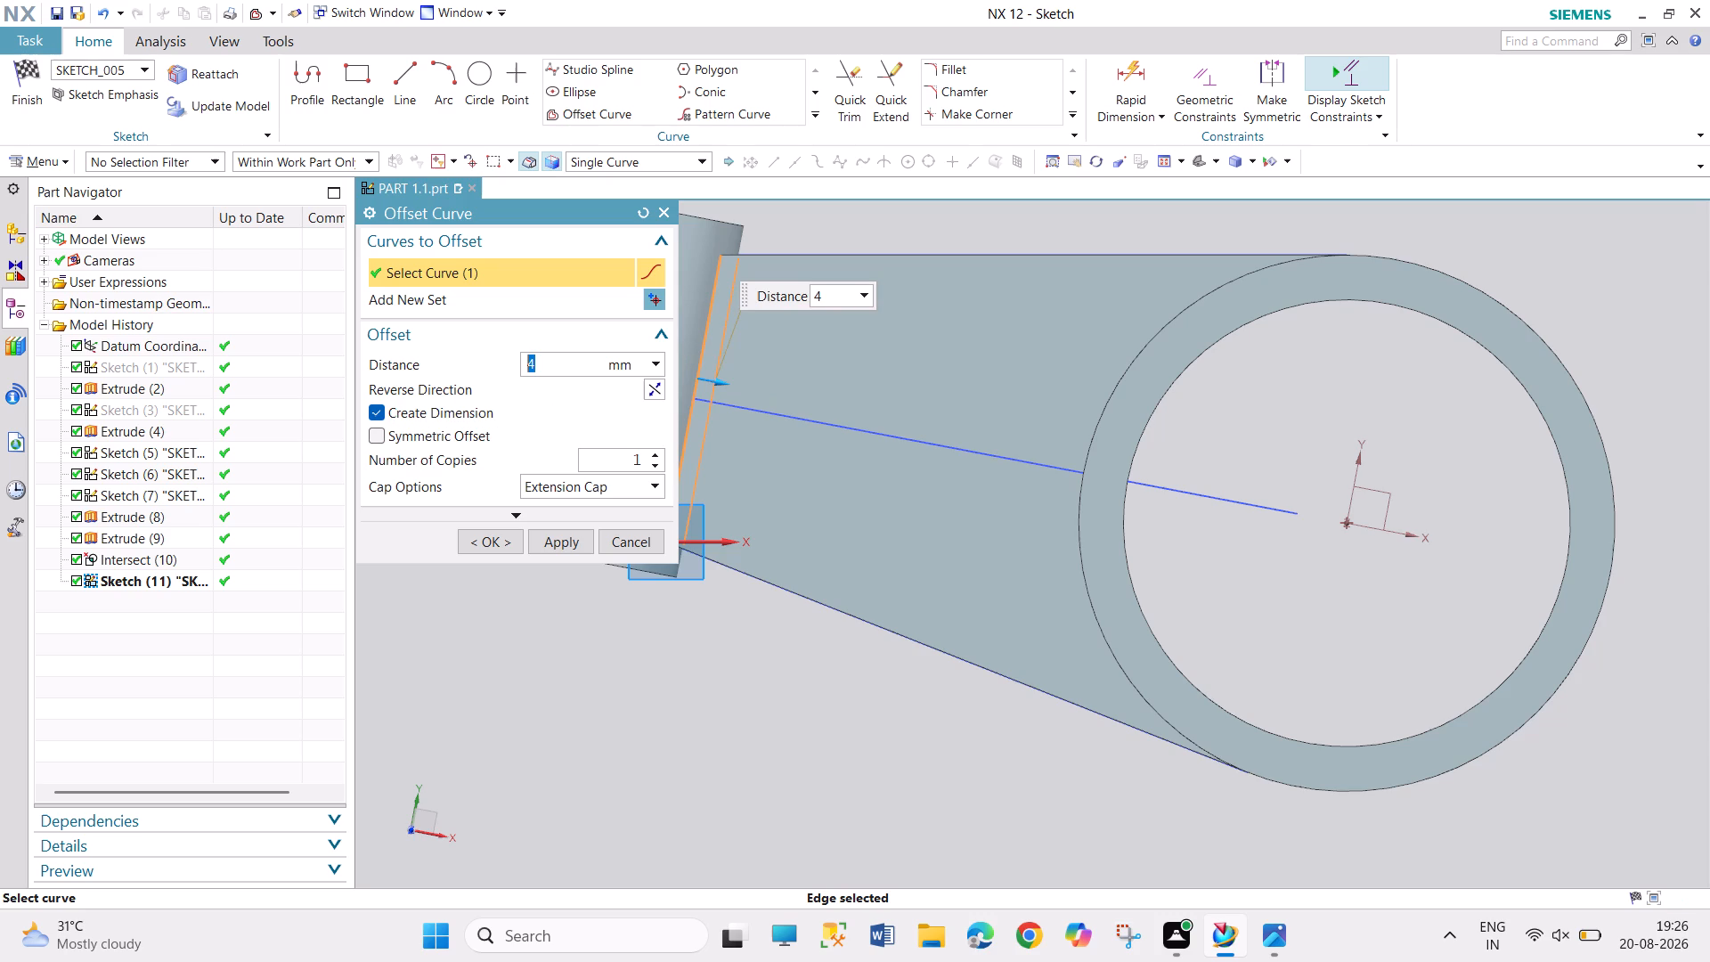
pyautogui.press('5')
pyautogui.press('Return')
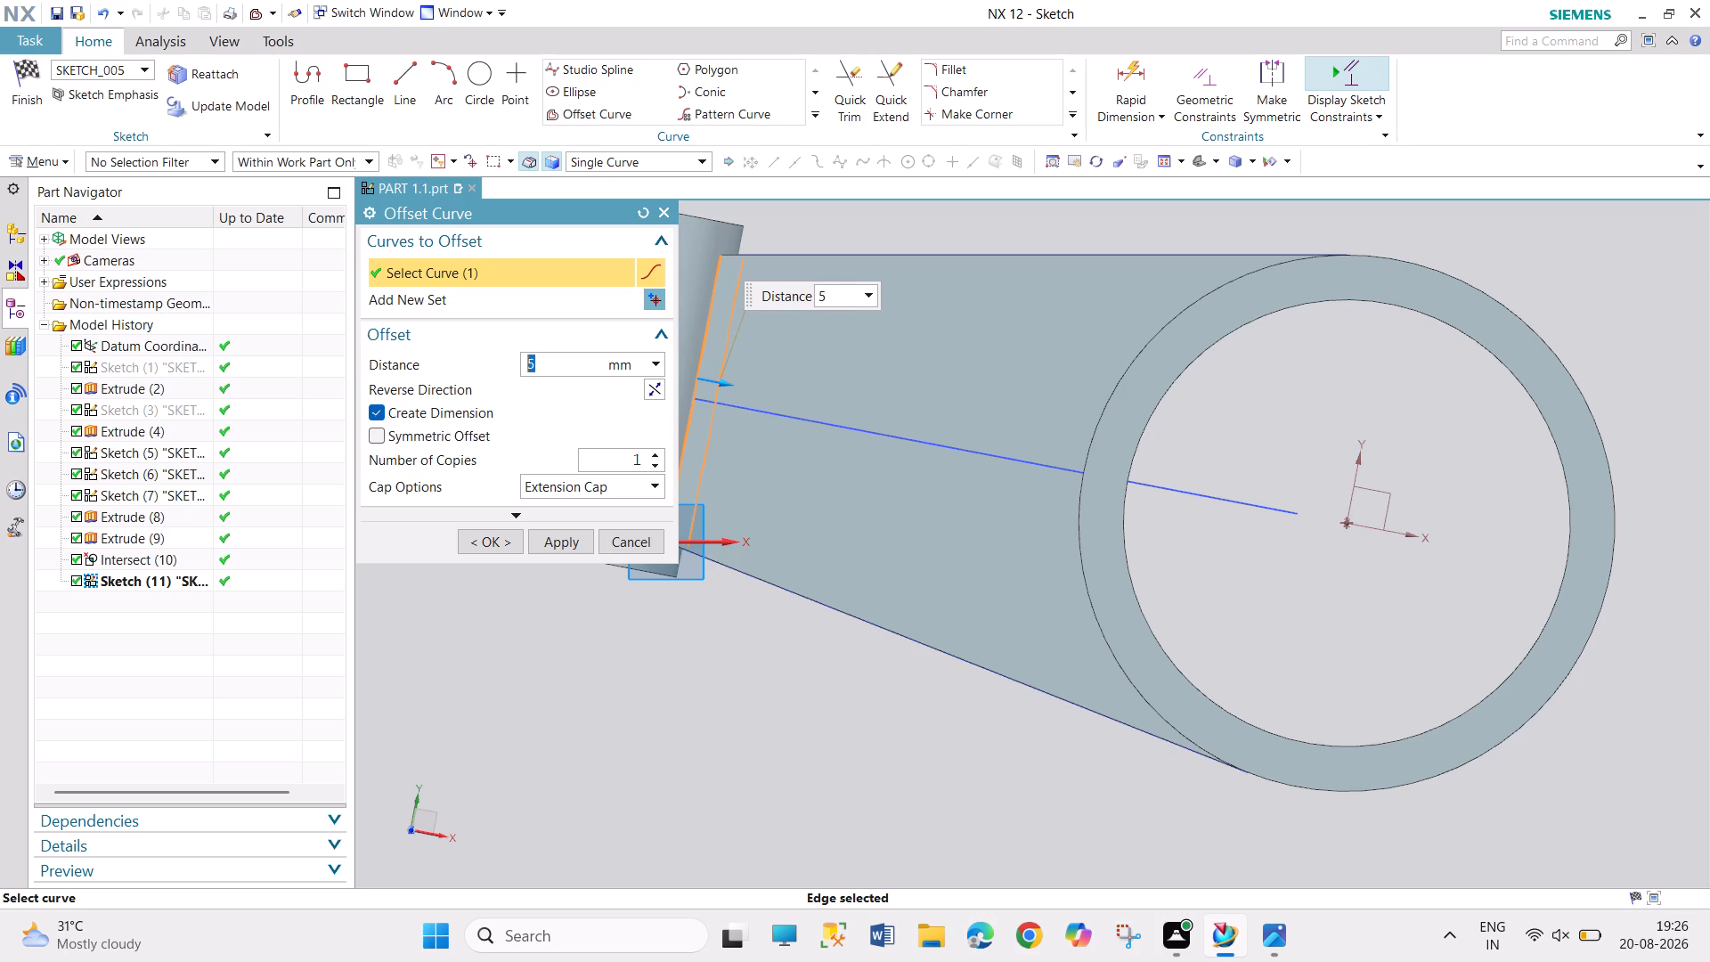
pyautogui.click(582, 368)
pyautogui.click(582, 368)
pyautogui.write('10')
pyautogui.press('Return')
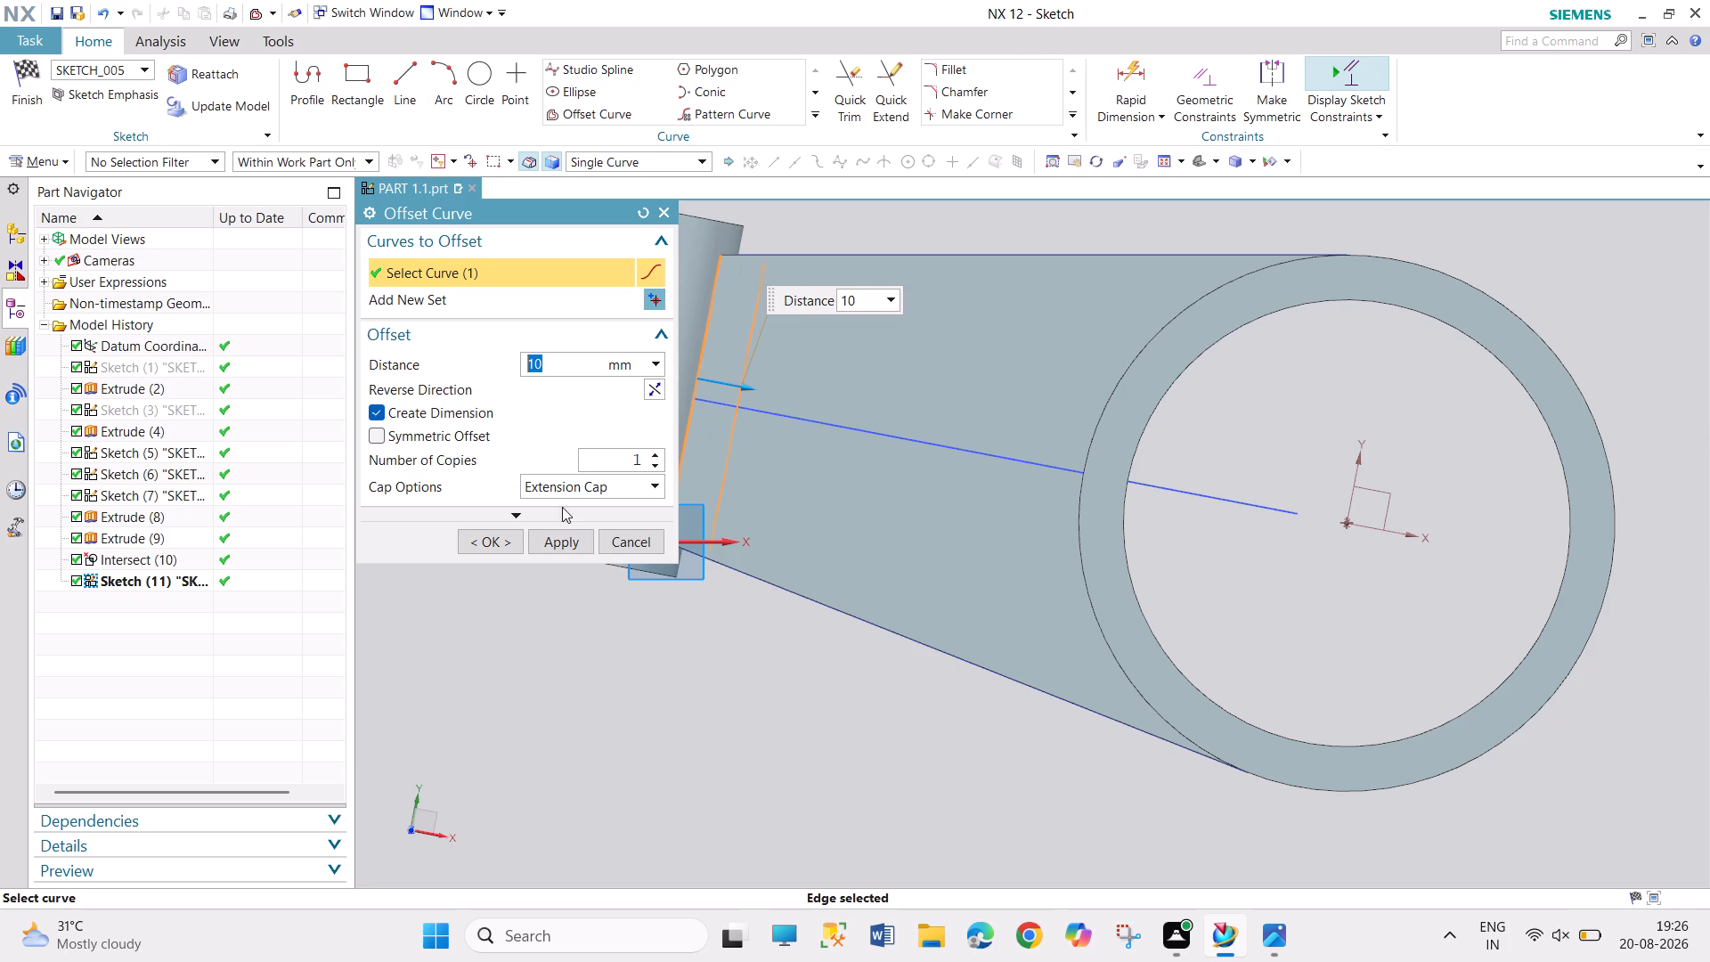
pyautogui.click(496, 548)
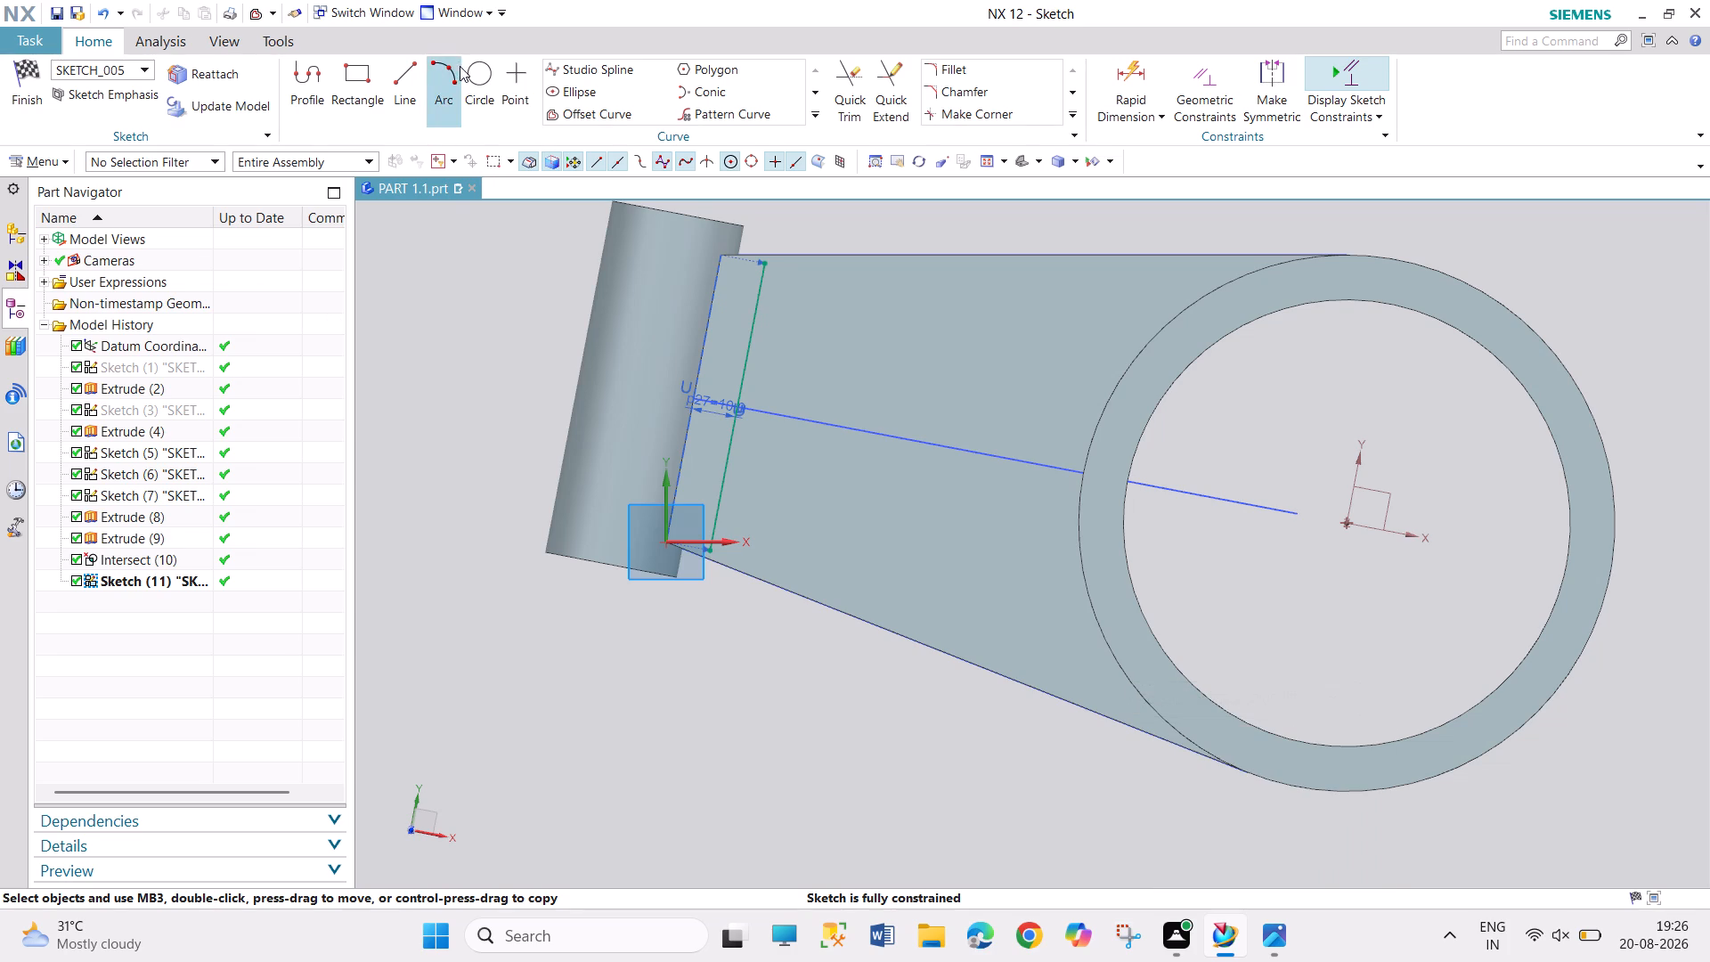
# Sketch a 180 mm diameter circle centred on the datum origin at the ring's centre, and leave the Circle tool.
pyautogui.click(483, 85)
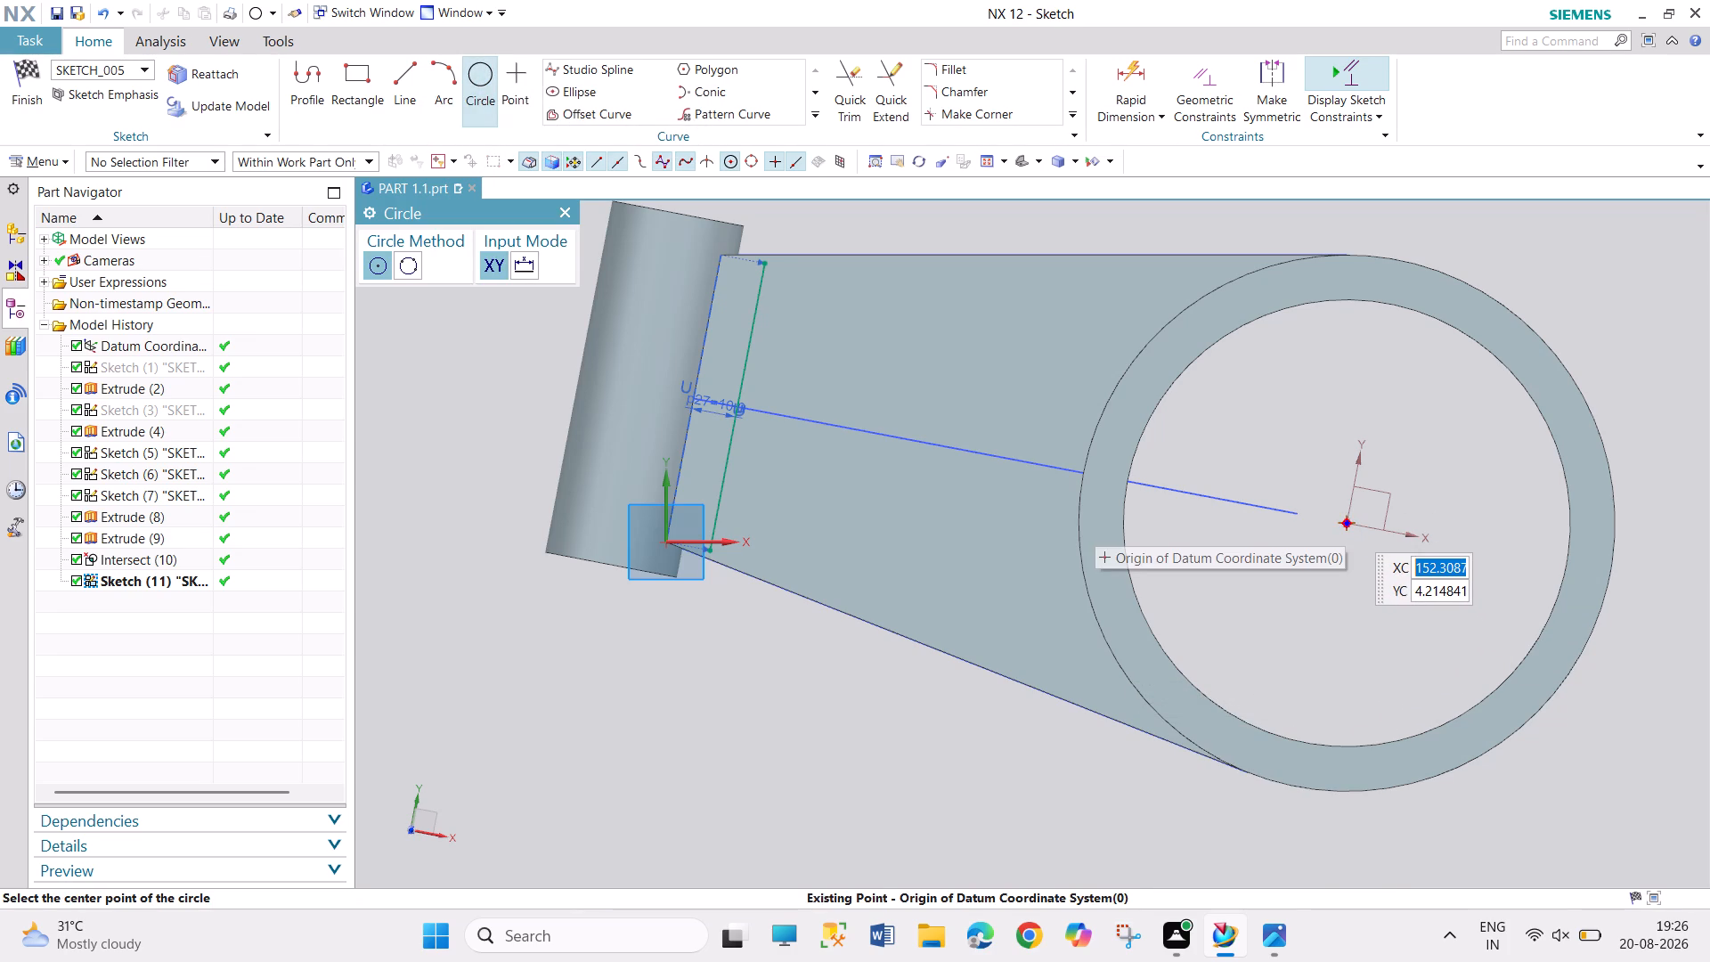
pyautogui.click(1346, 523)
pyautogui.write('180')
pyautogui.press('Return')
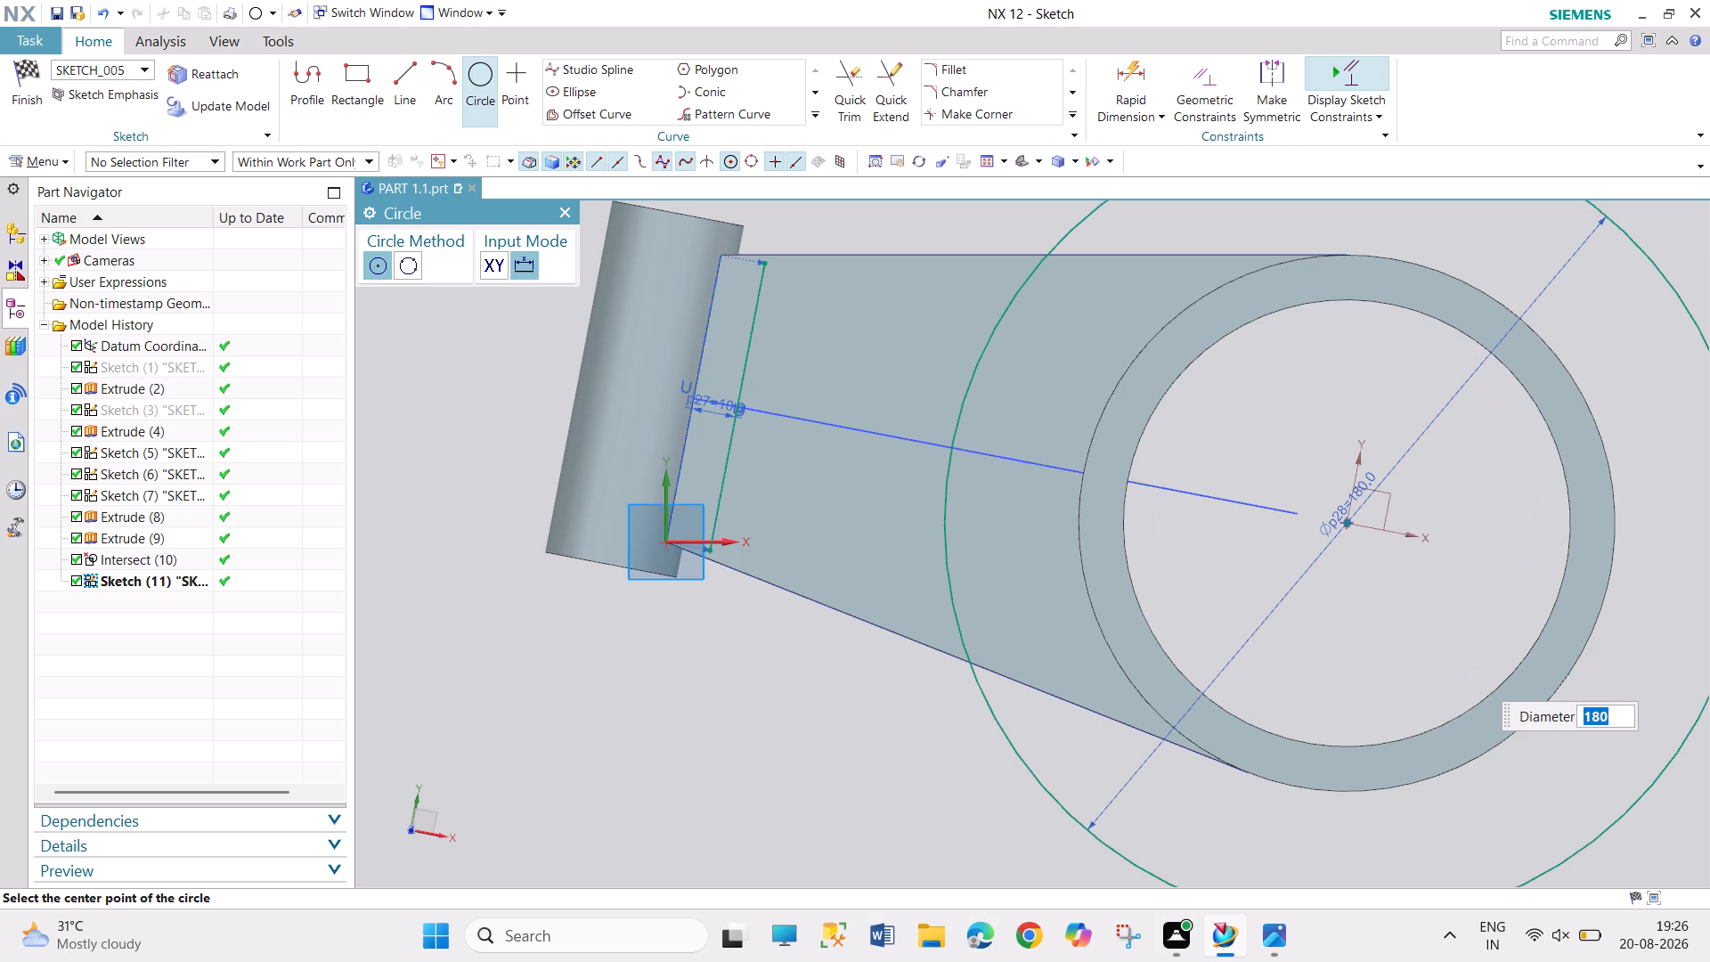
pyautogui.press('Escape')
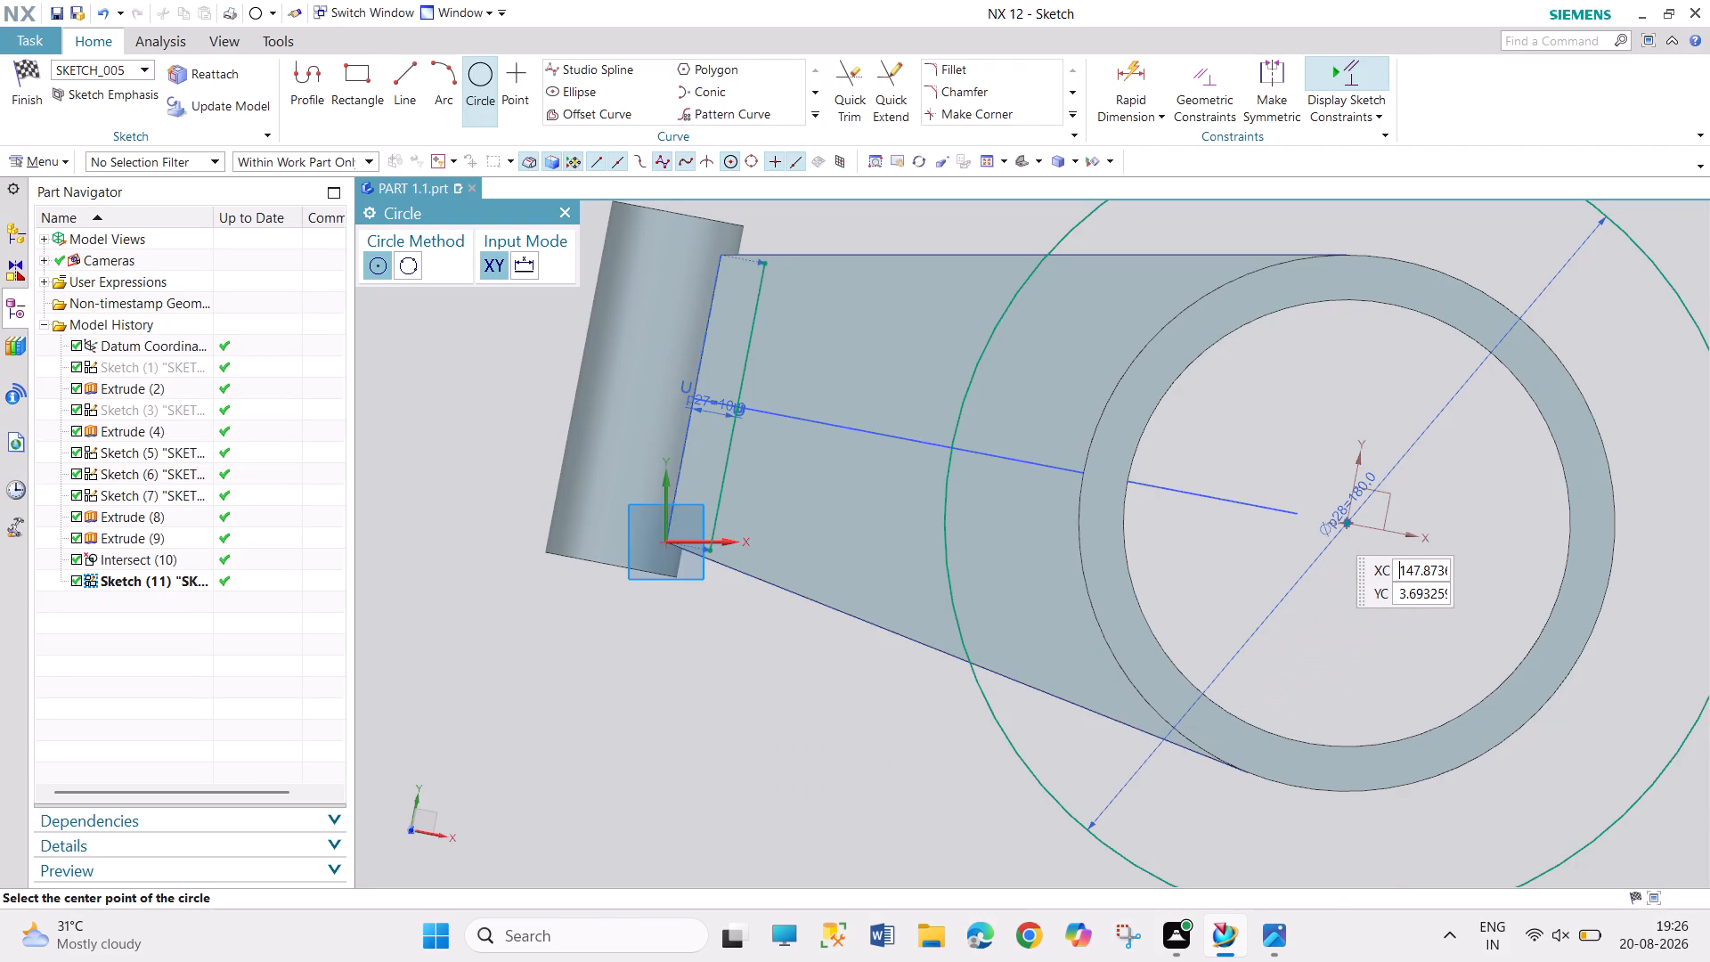
pyautogui.doubleClick(1331, 526)
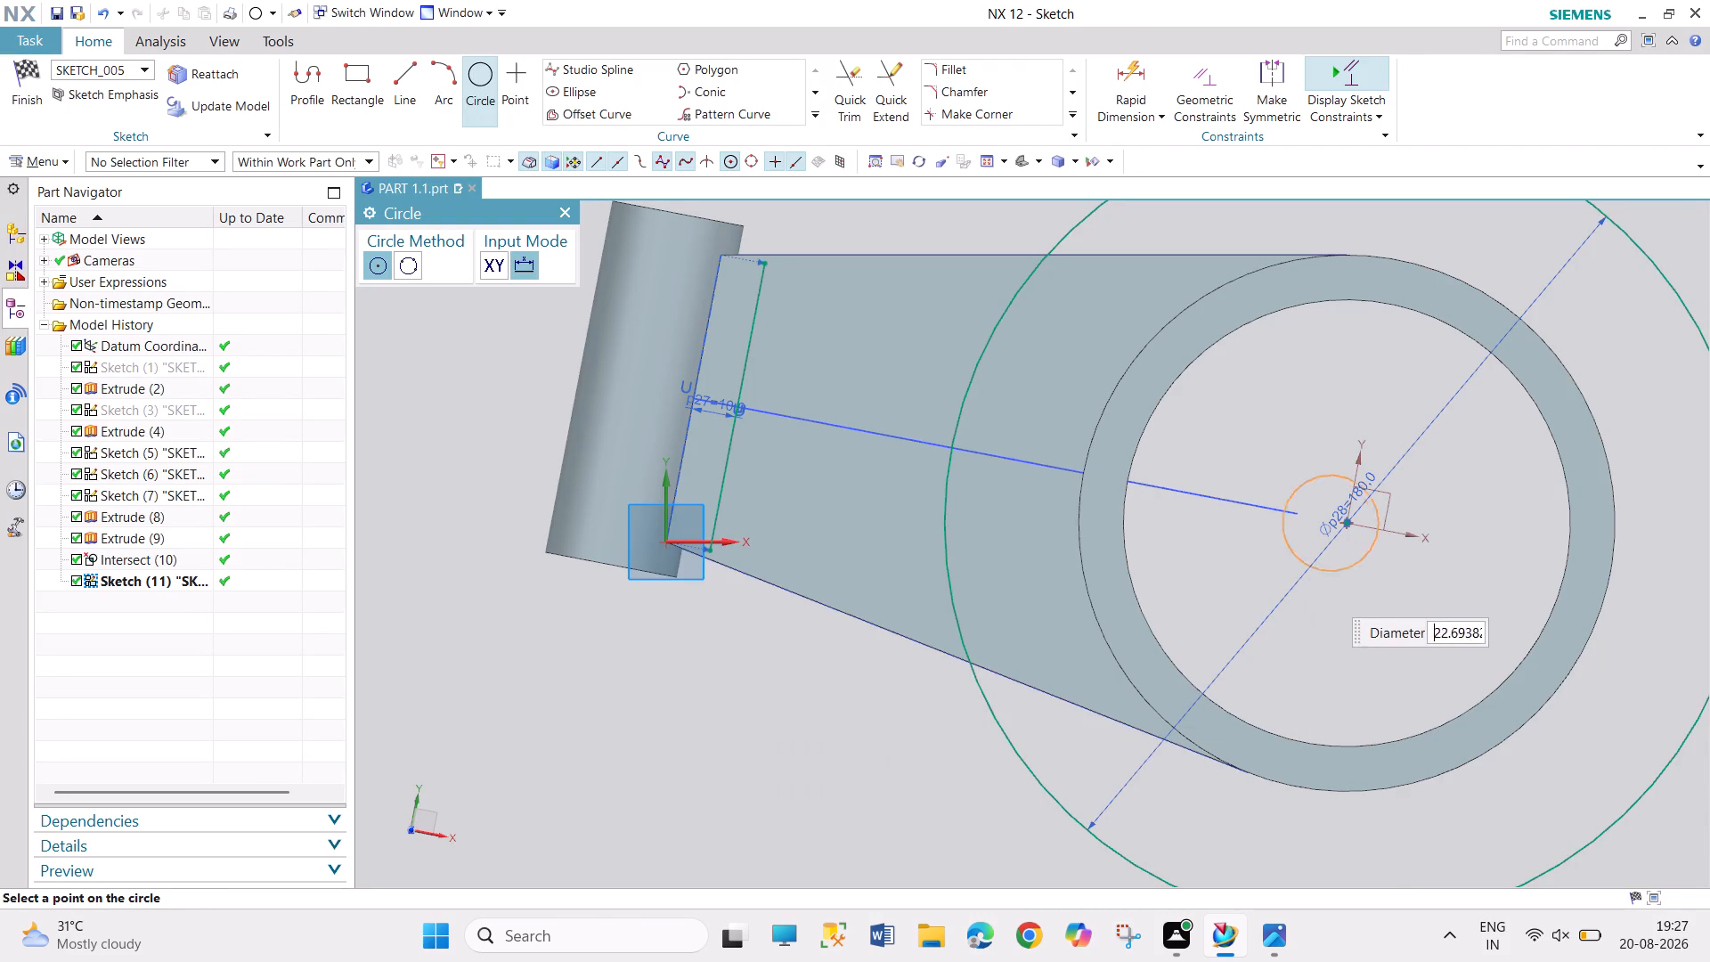
pyautogui.press('Escape')
pyautogui.press('Escape')
pyautogui.press('Escape')
pyautogui.press('Escape')
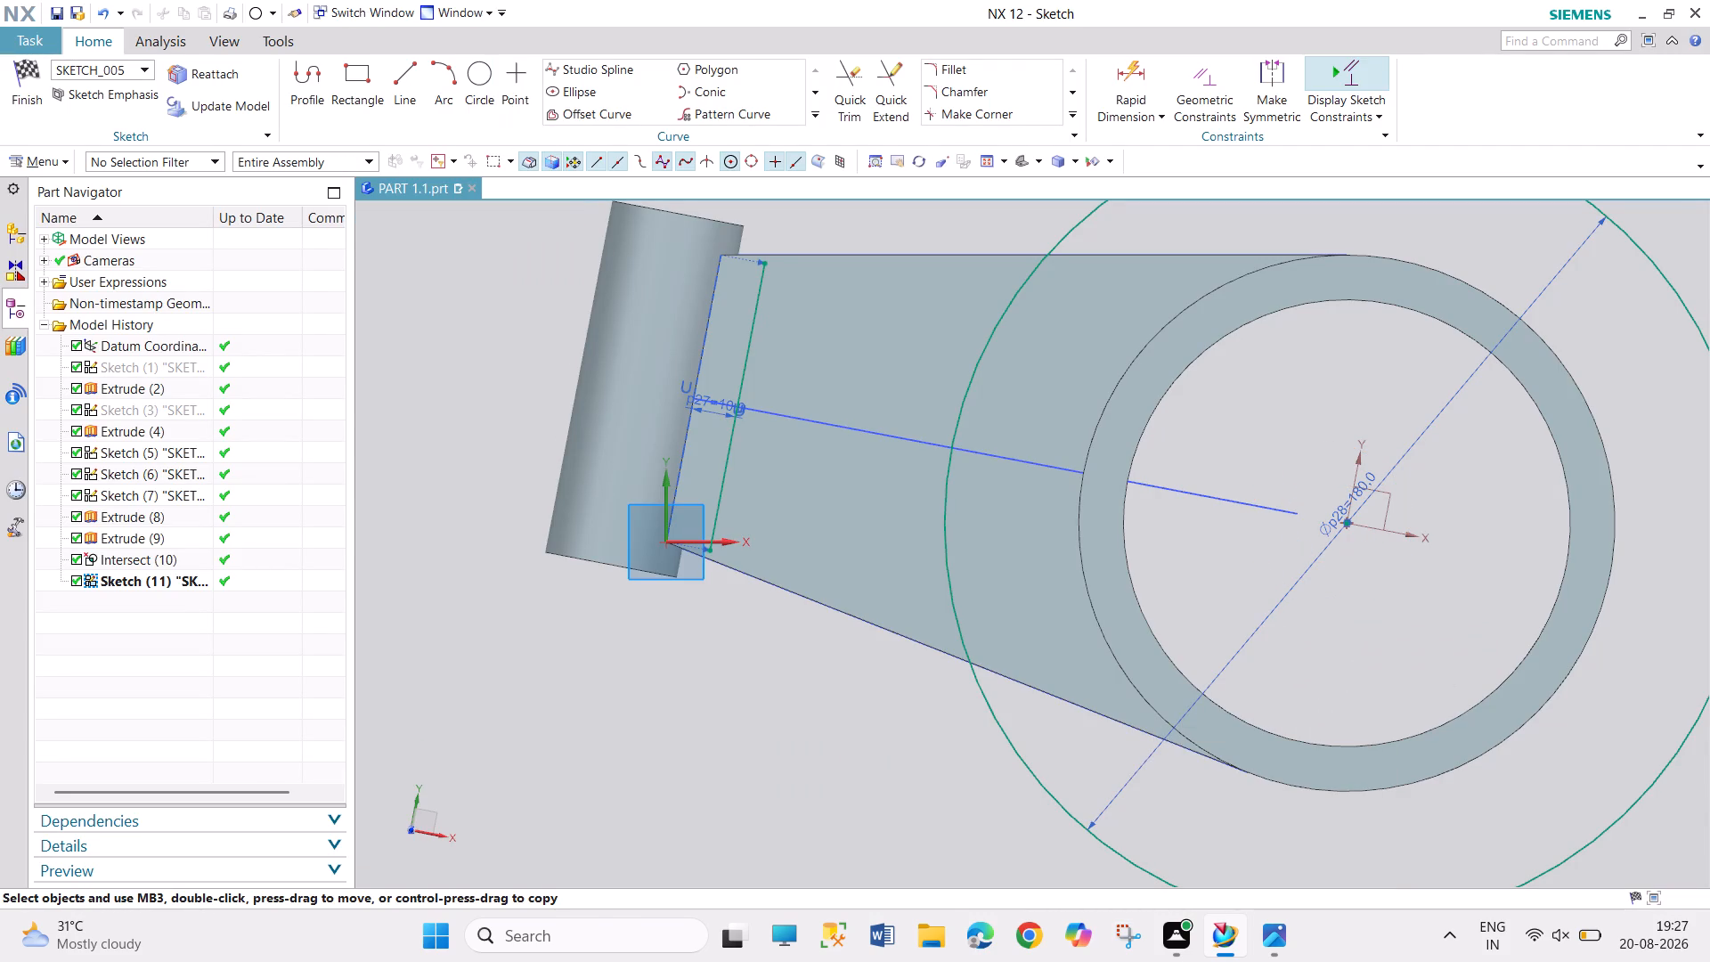
# Set the diameter of the circle around the ring to 140 mm.
pyautogui.doubleClick(1328, 534)
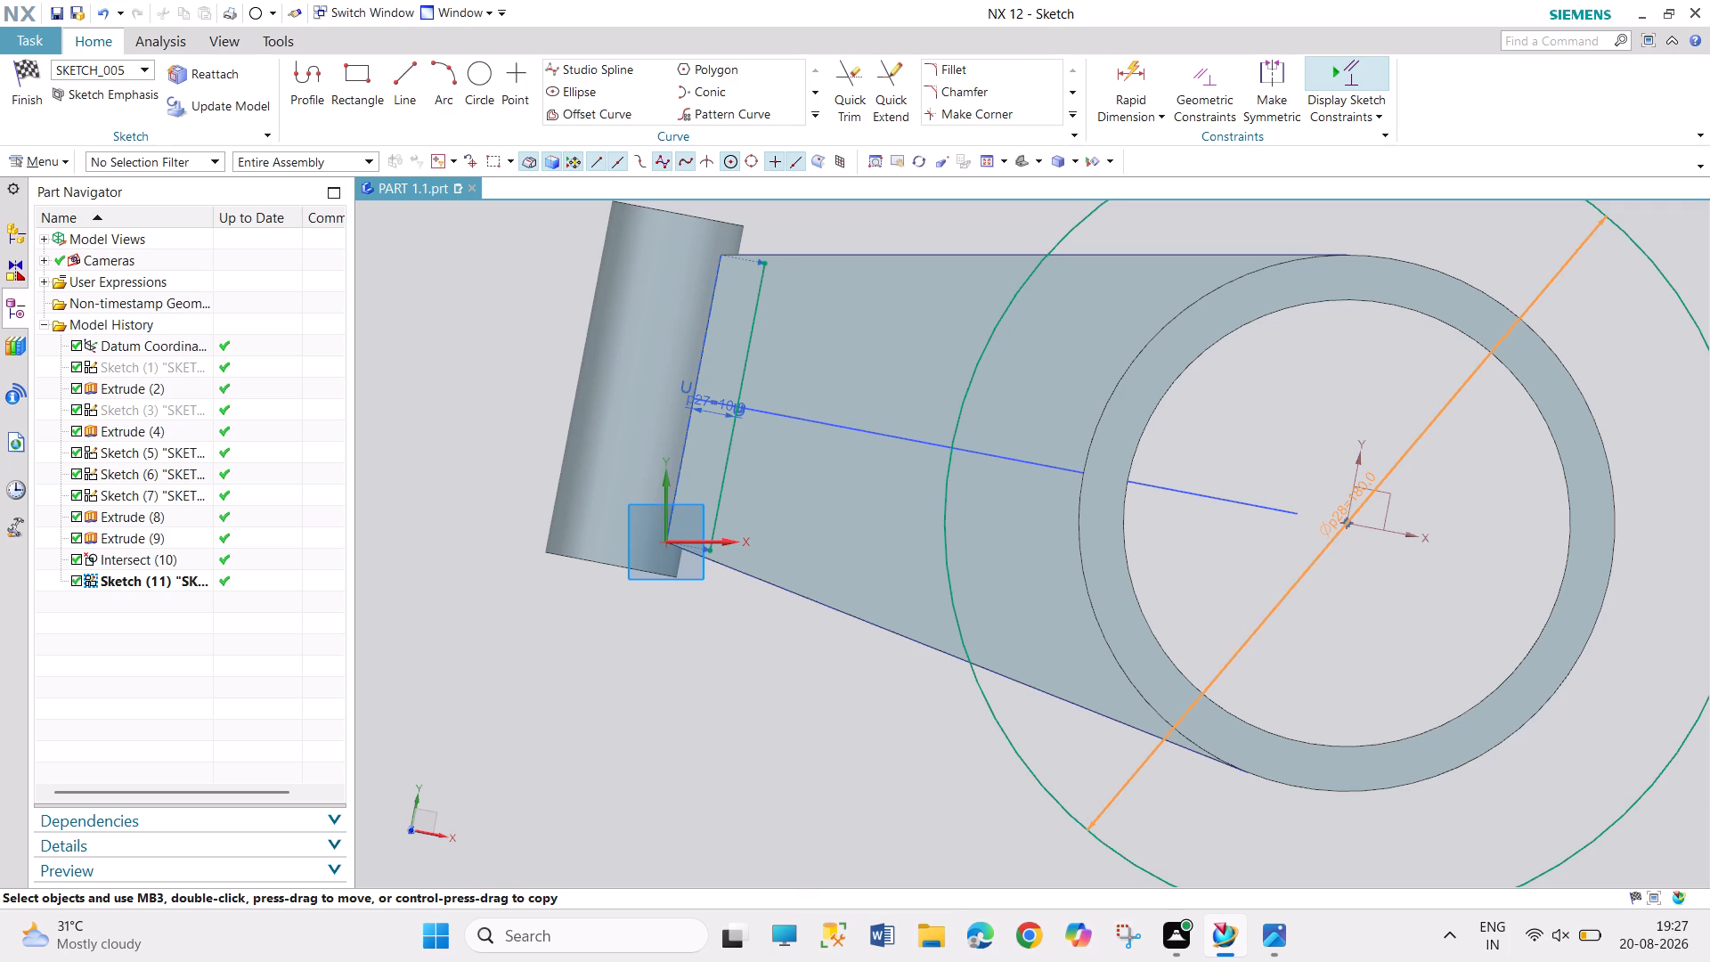
pyautogui.write('140')
pyautogui.press('Return')
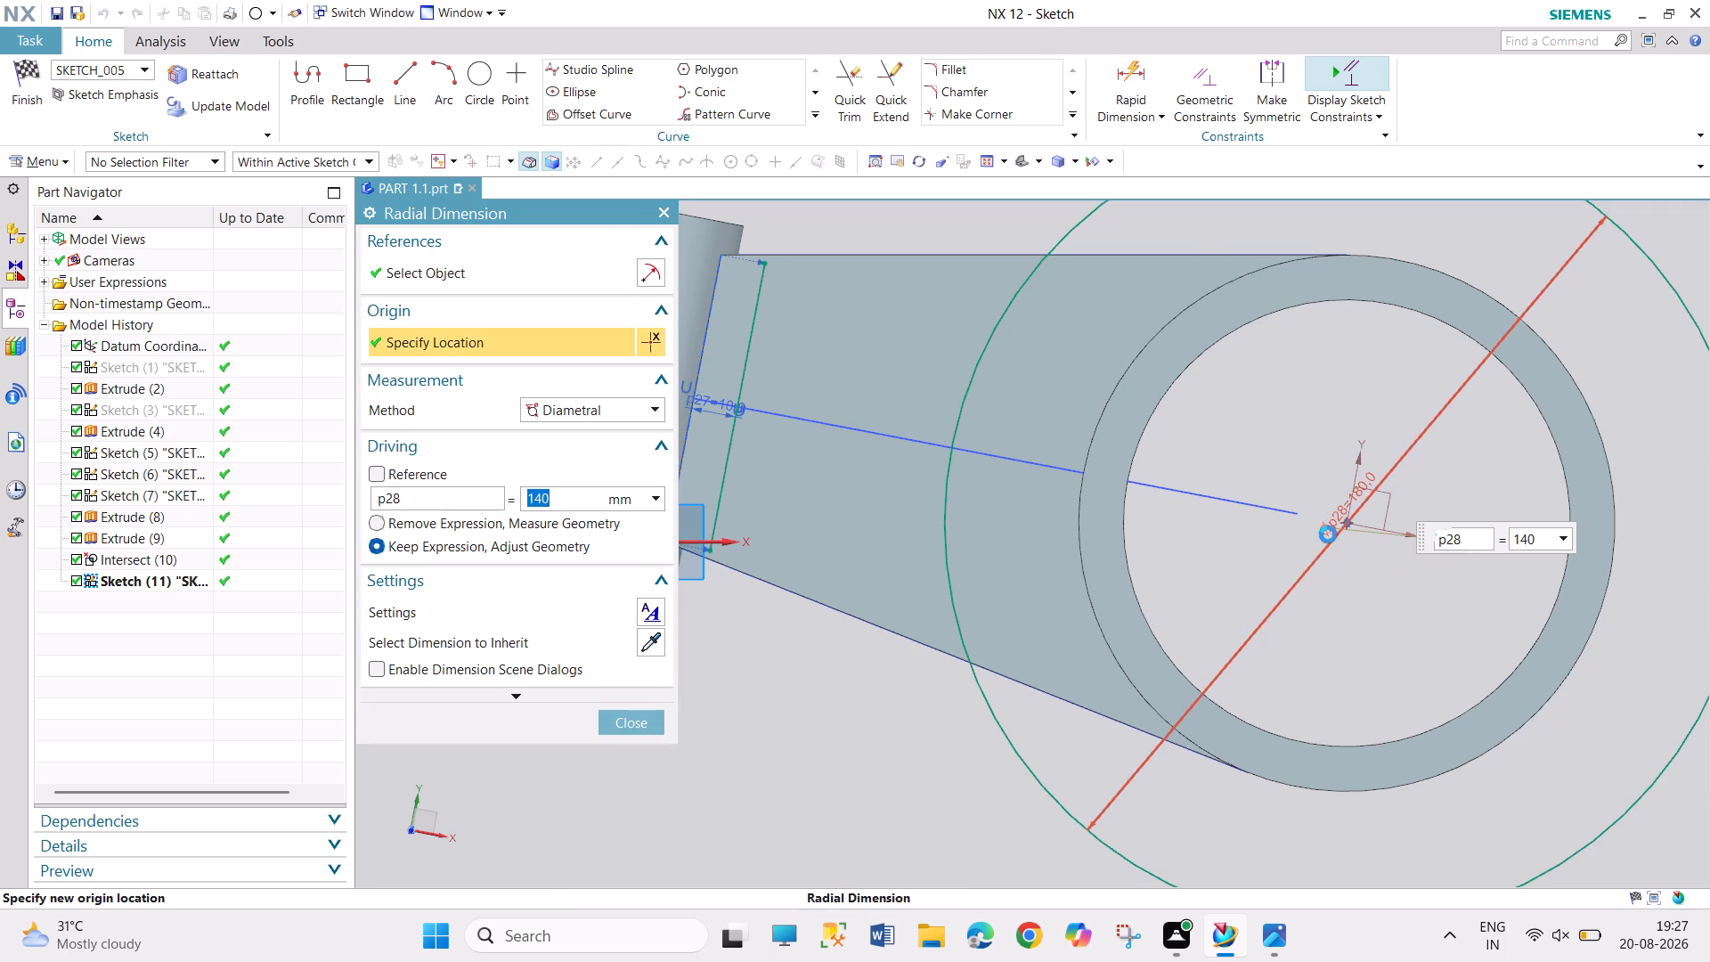
pyautogui.click(664, 216)
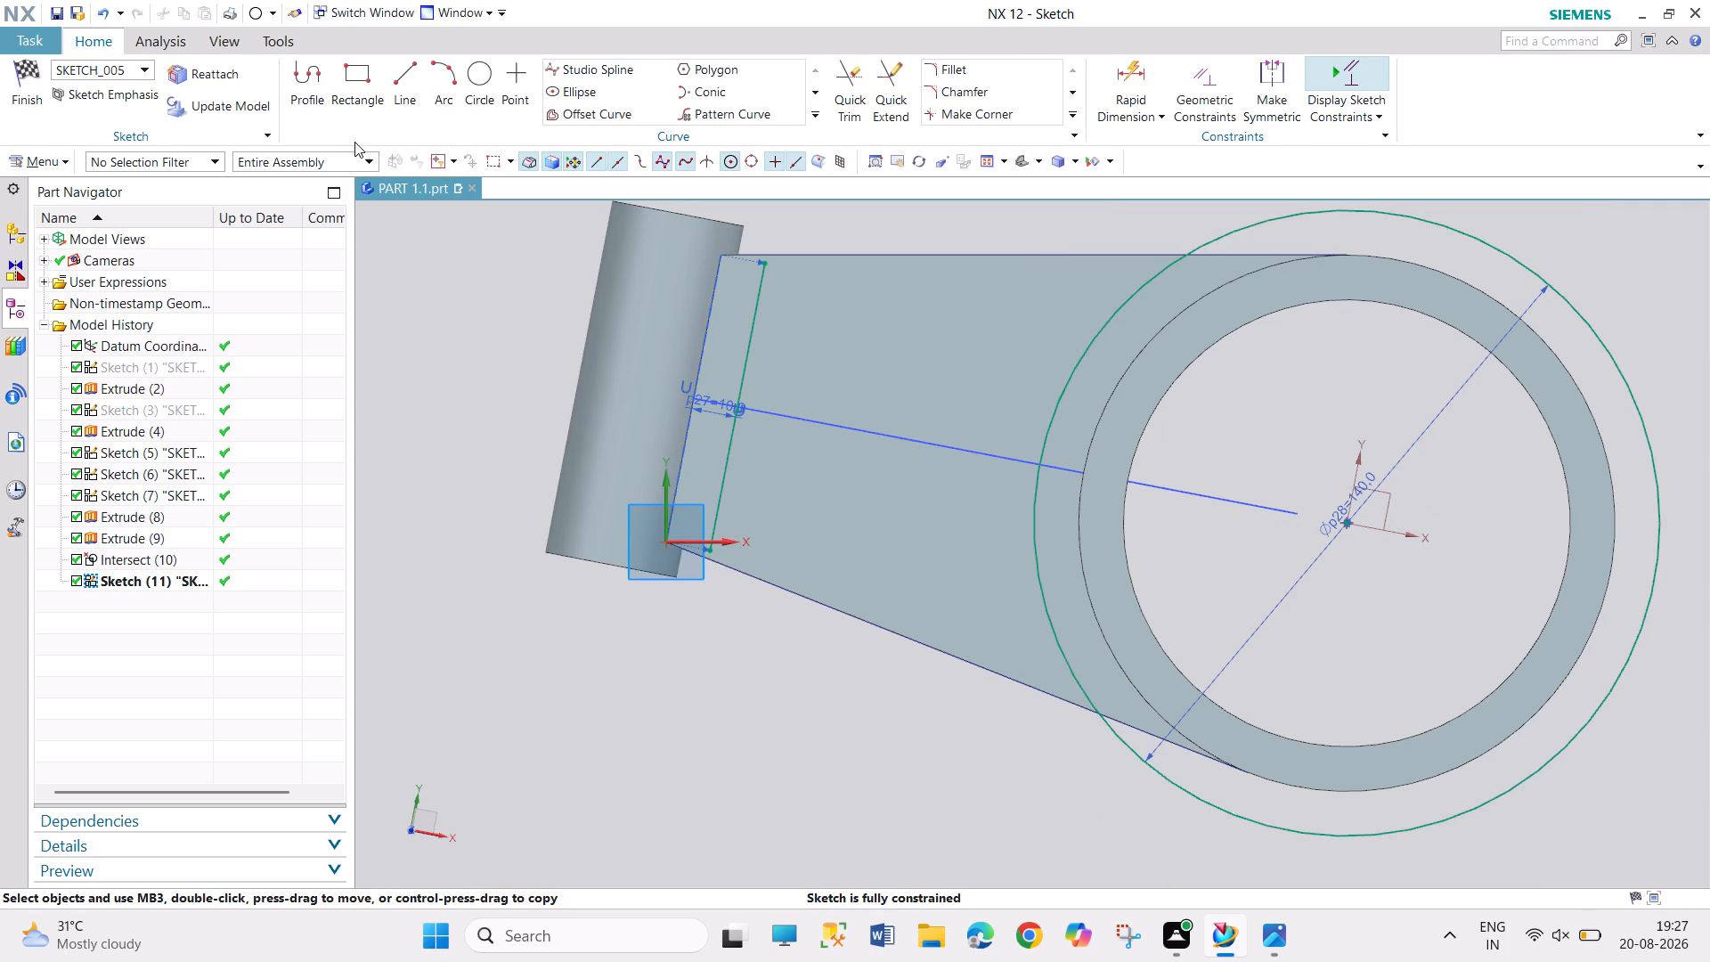
# Offset the web's straight upper outline and its sloping lower outline 10 mm inward onto the face.
pyautogui.click(624, 112)
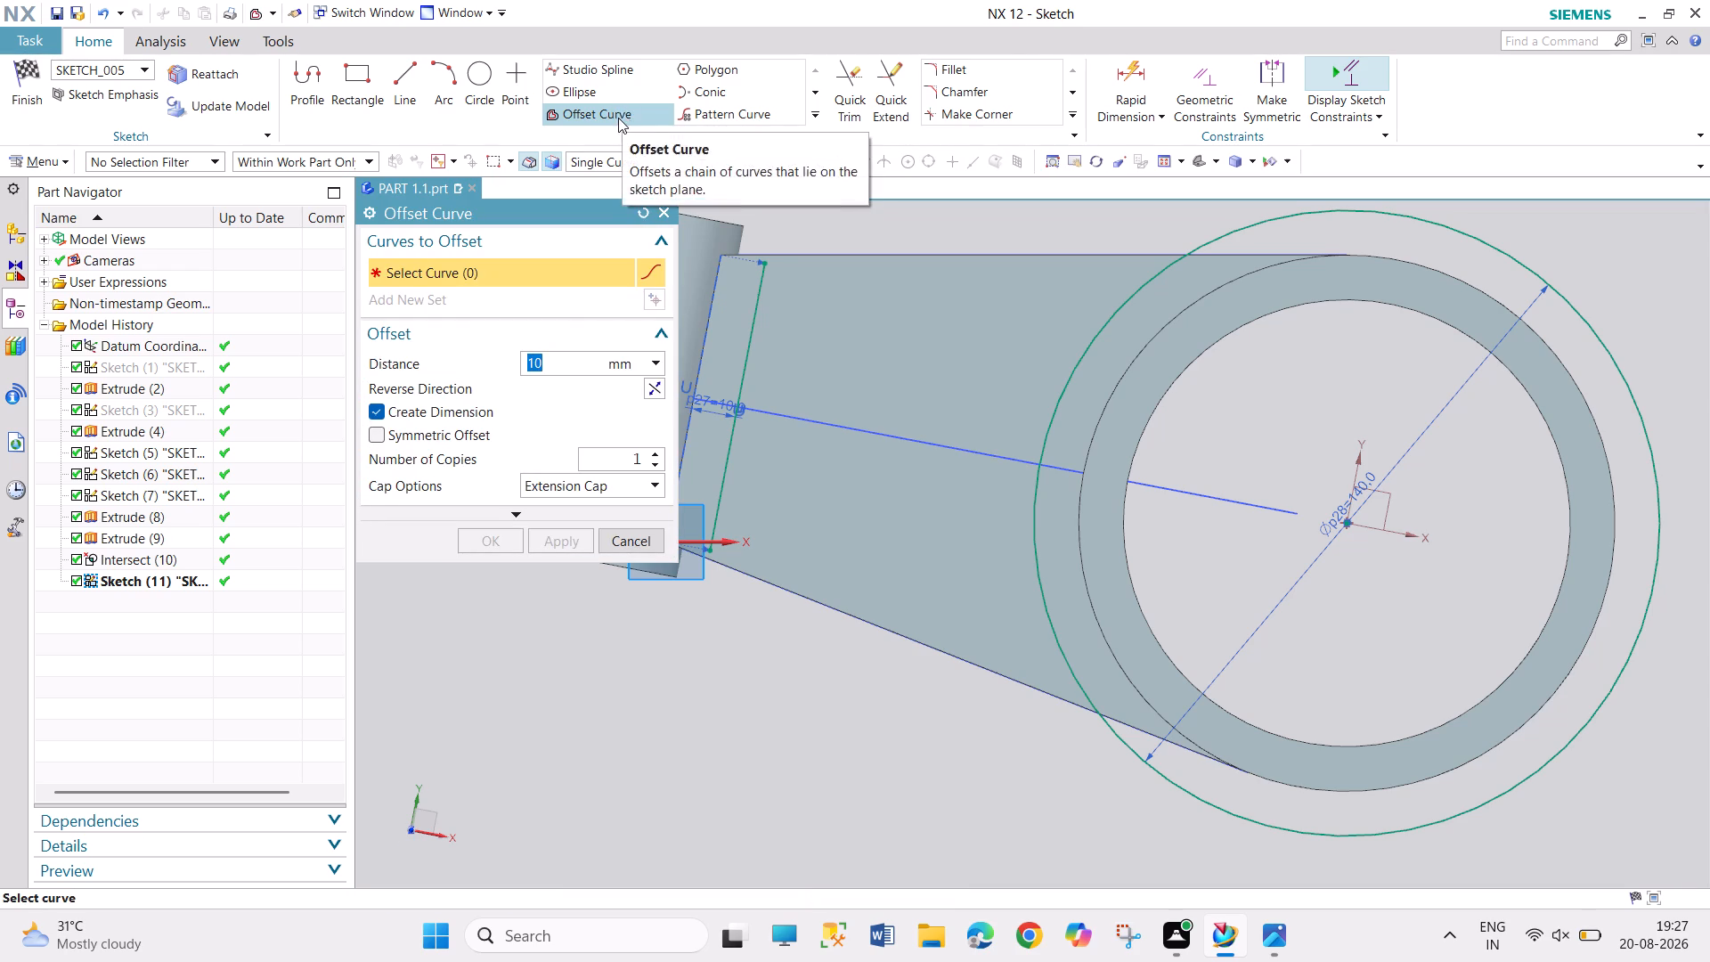
pyautogui.click(859, 256)
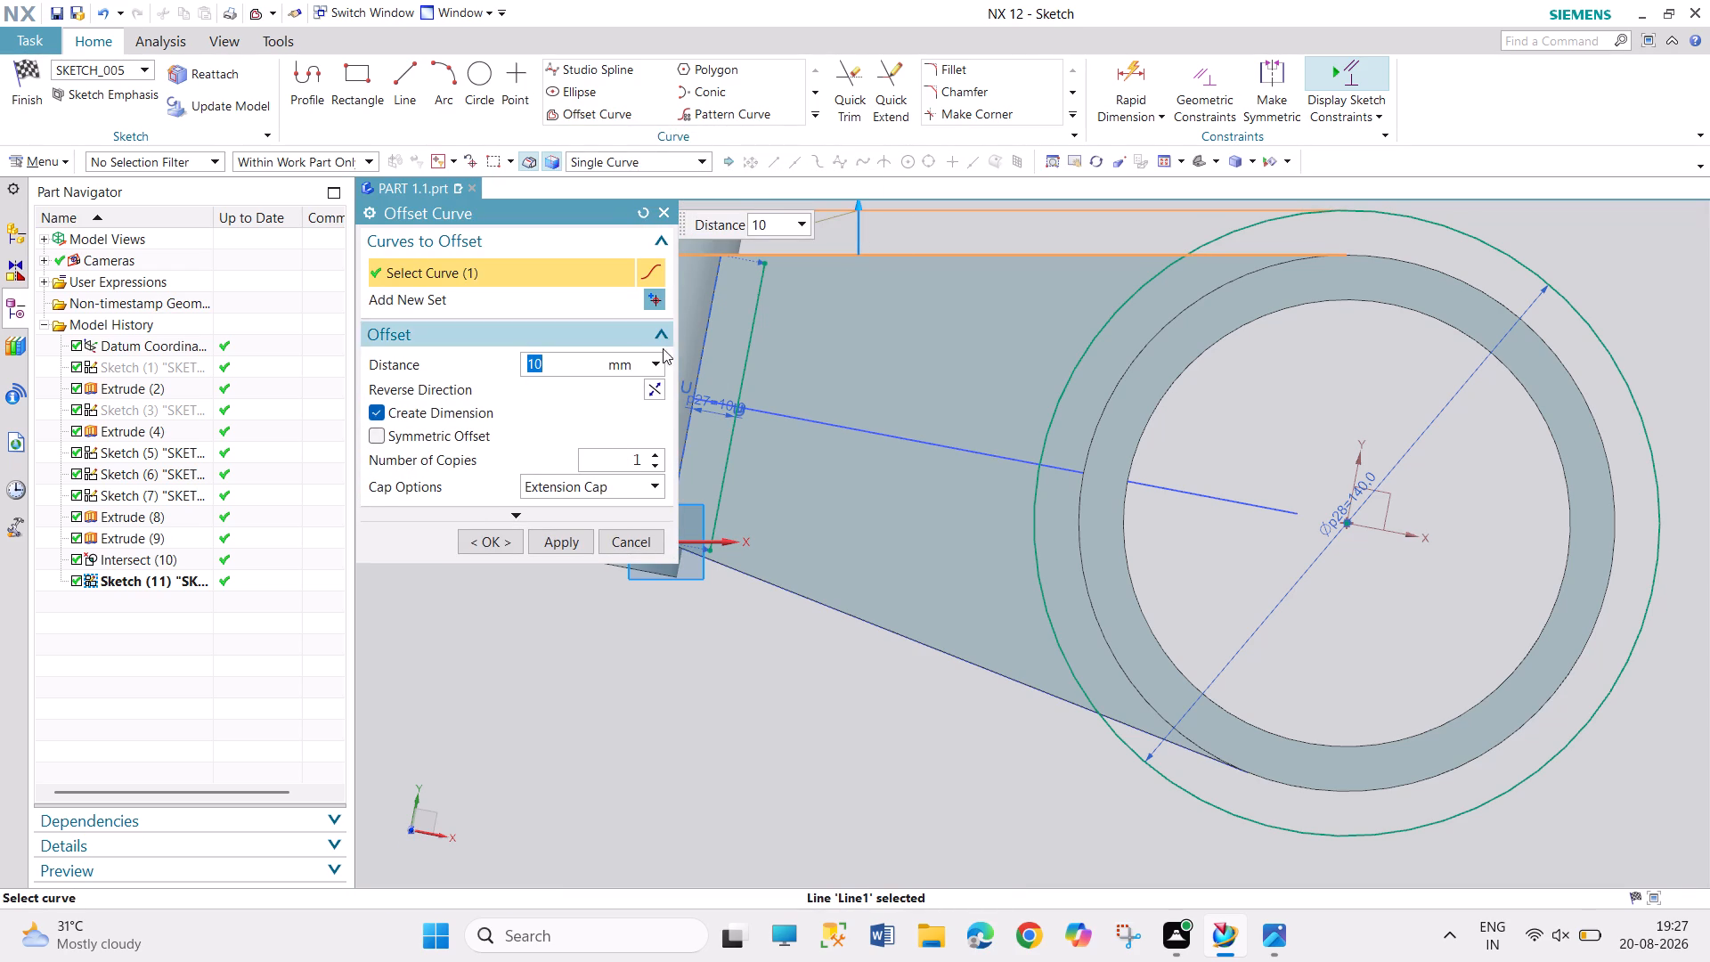
pyautogui.click(655, 387)
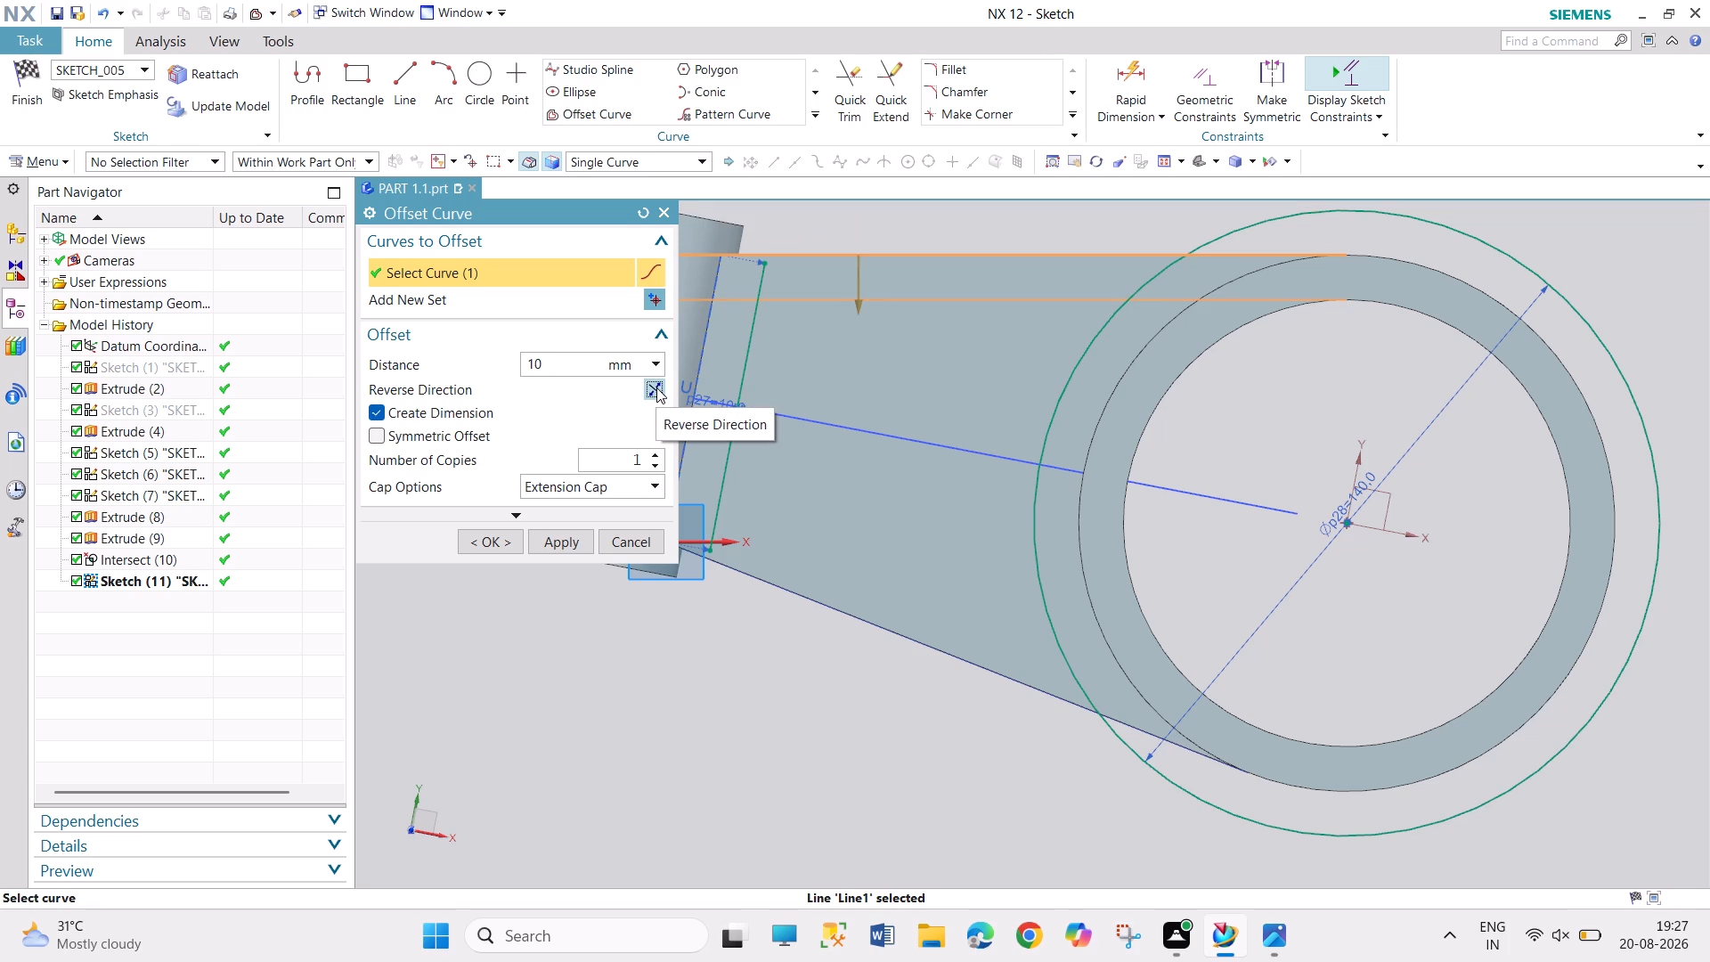
pyautogui.click(493, 540)
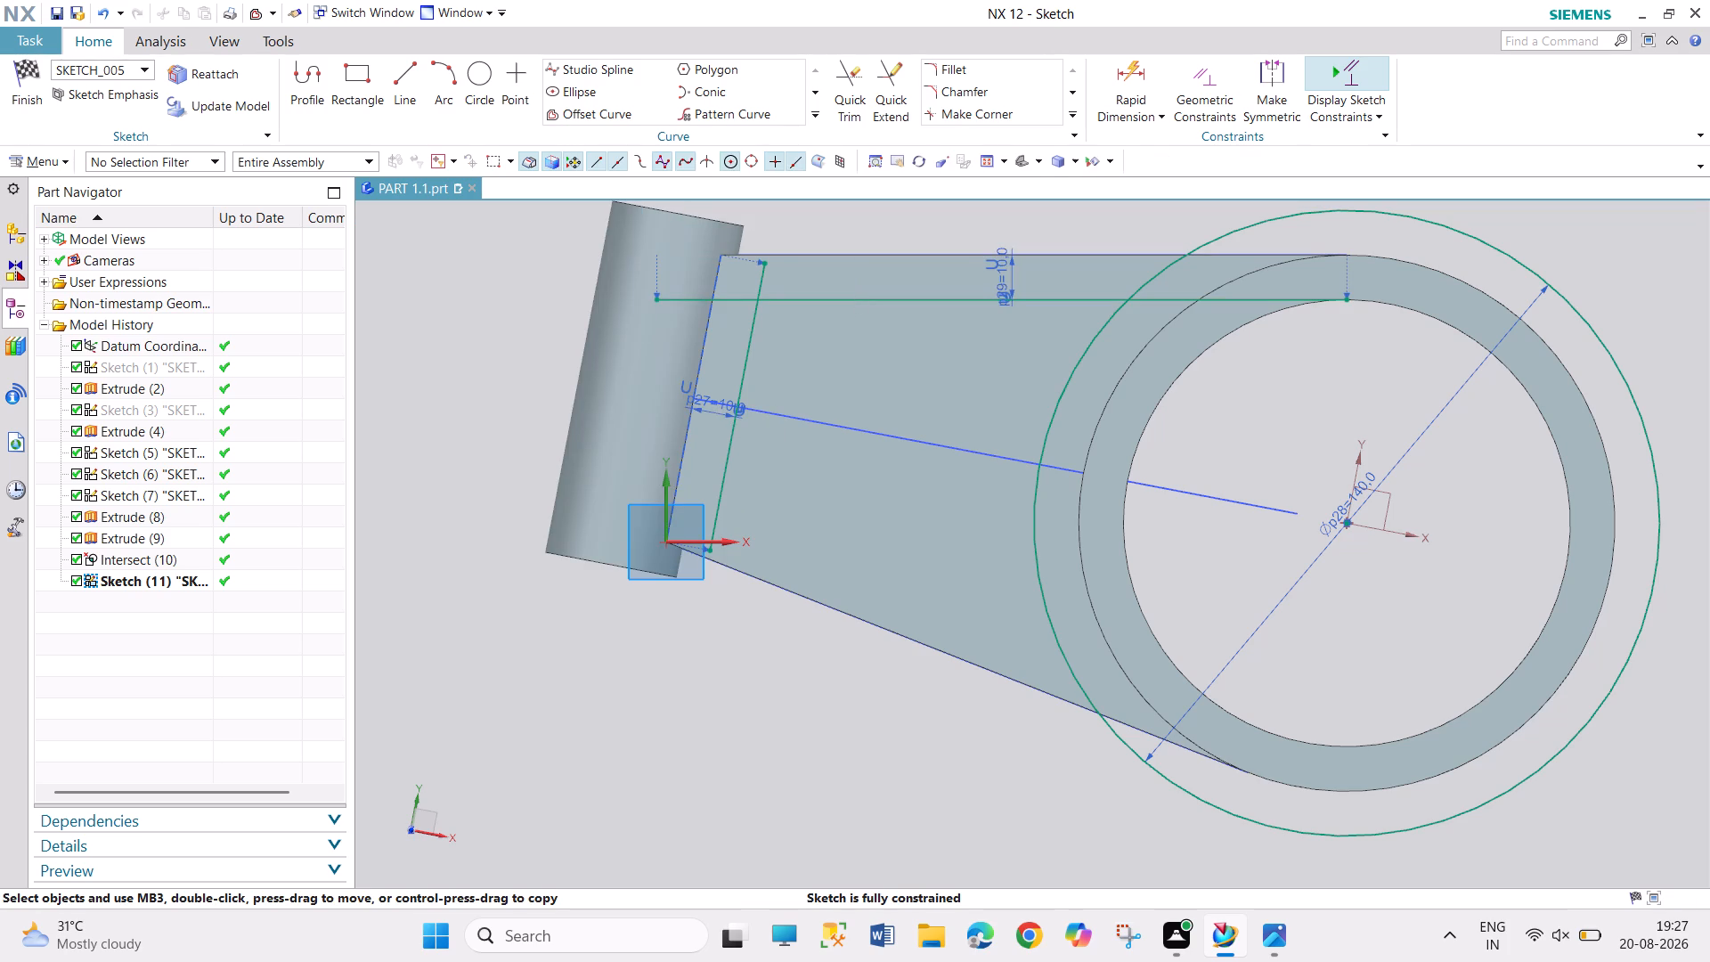
pyautogui.click(616, 116)
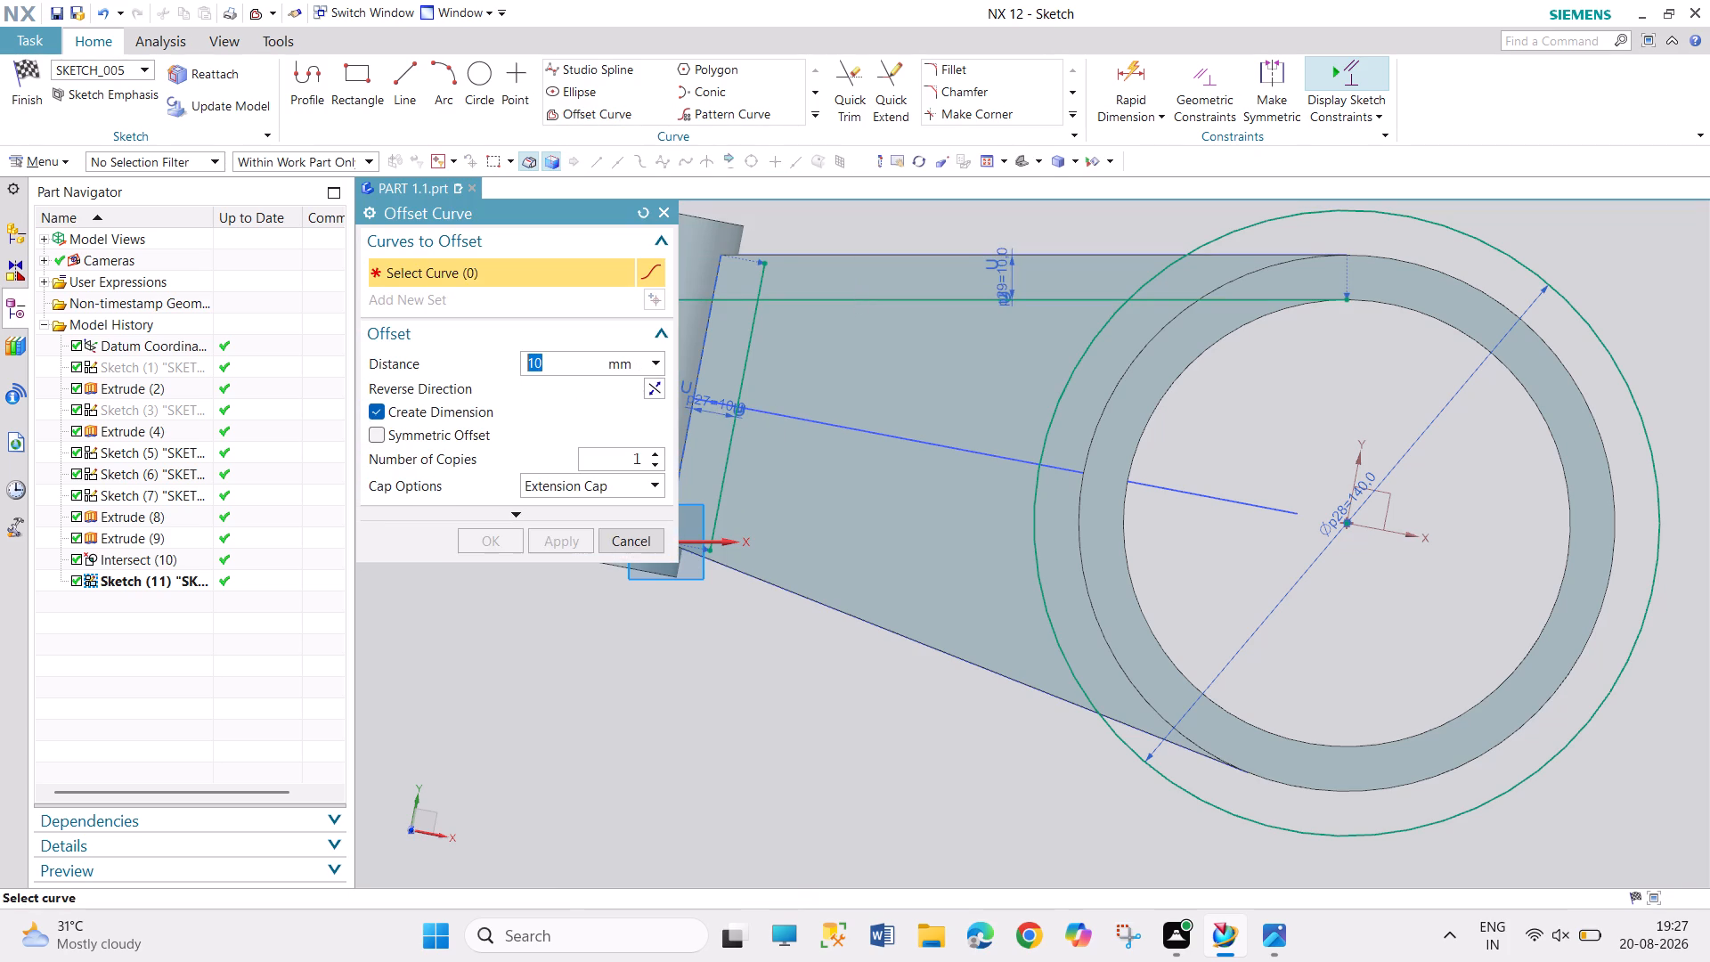
pyautogui.click(802, 600)
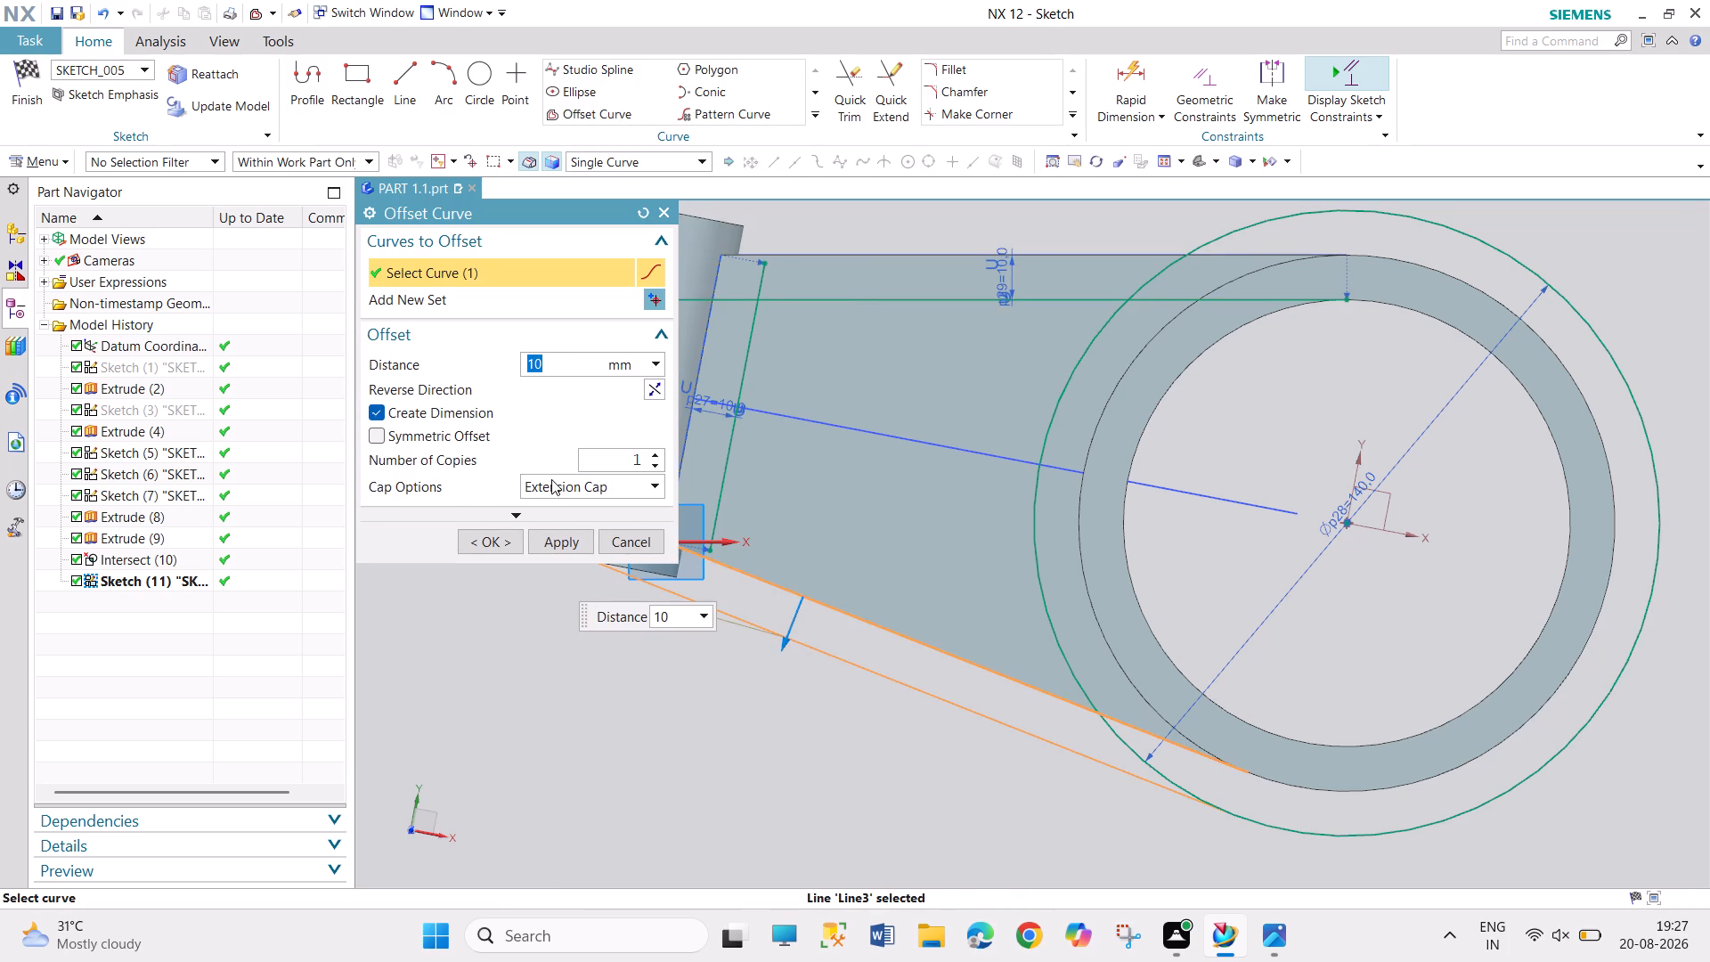
pyautogui.click(655, 382)
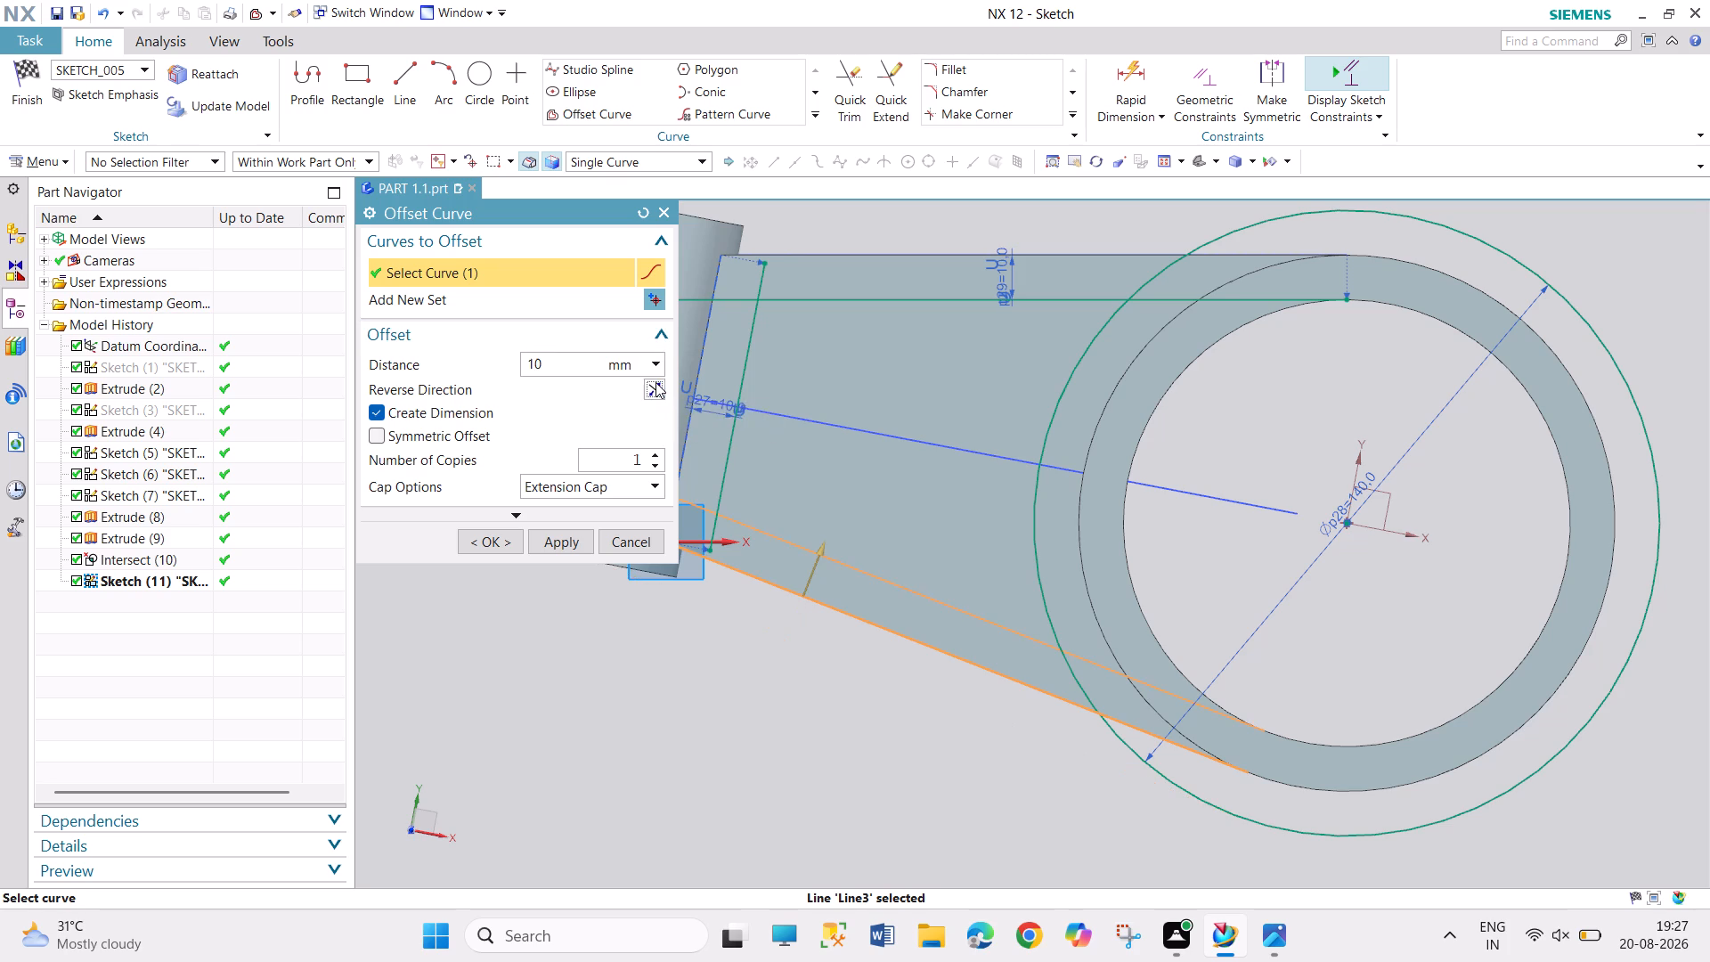
pyautogui.click(474, 538)
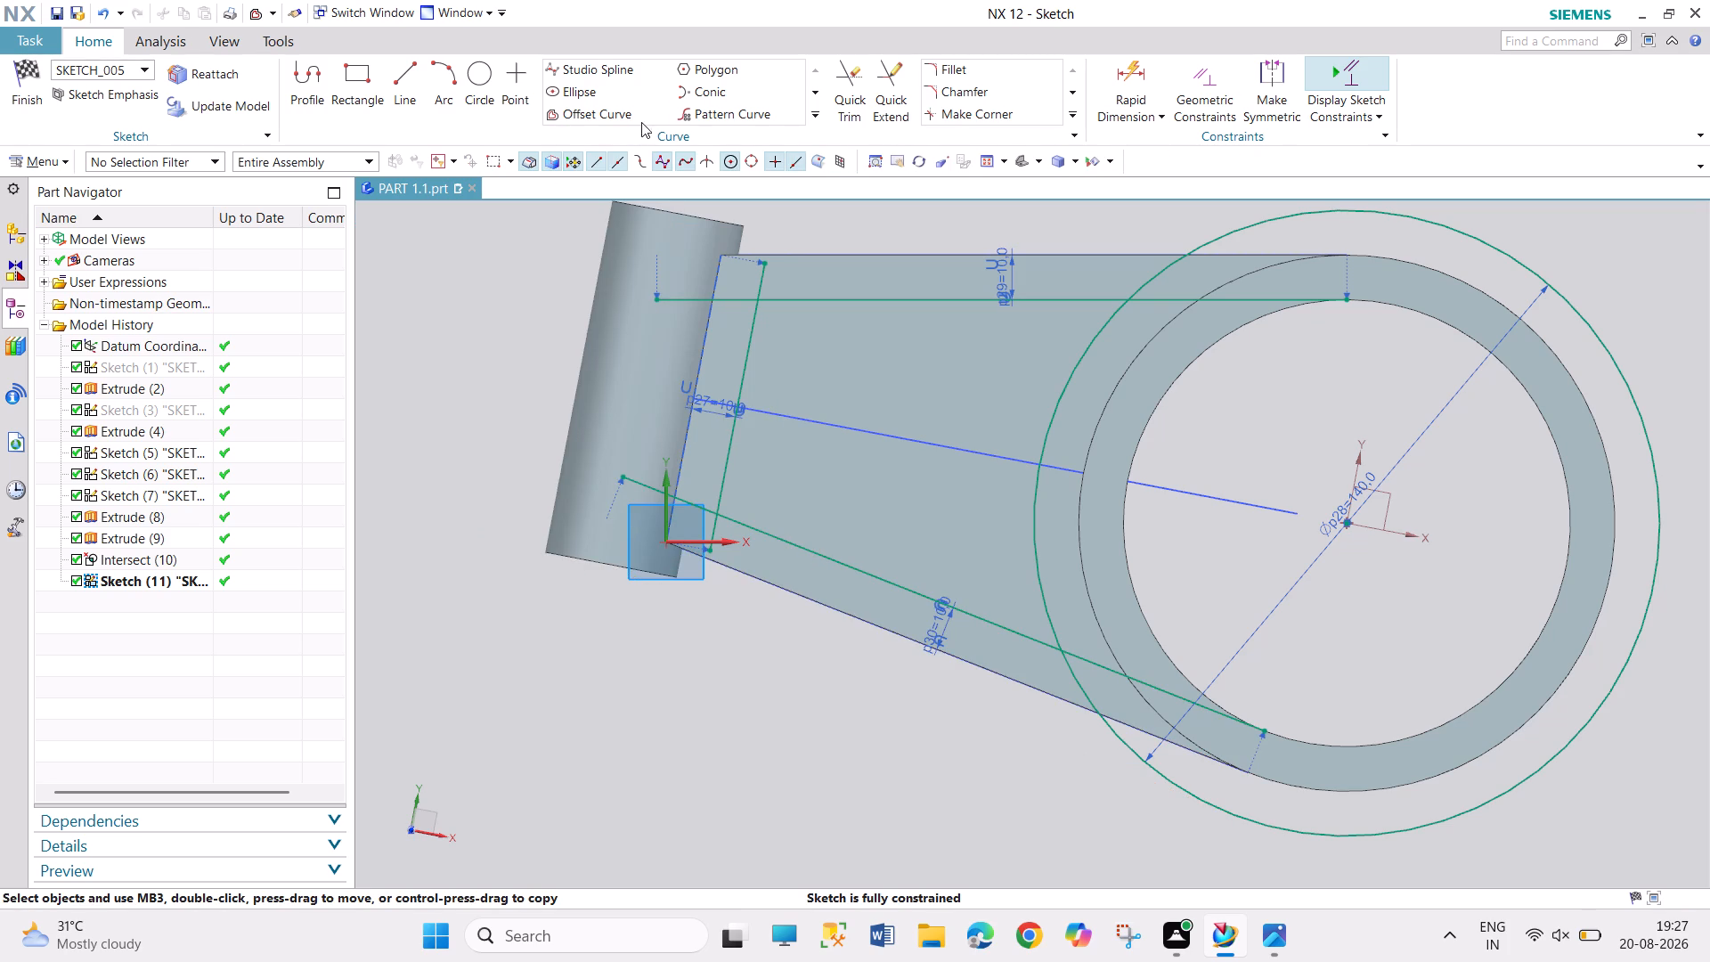
# Trim the overhanging ends of the offset lines and the circle's outer part, leaving a closed four-sided profile inside the web.
pyautogui.click(842, 101)
pyautogui.click(728, 301)
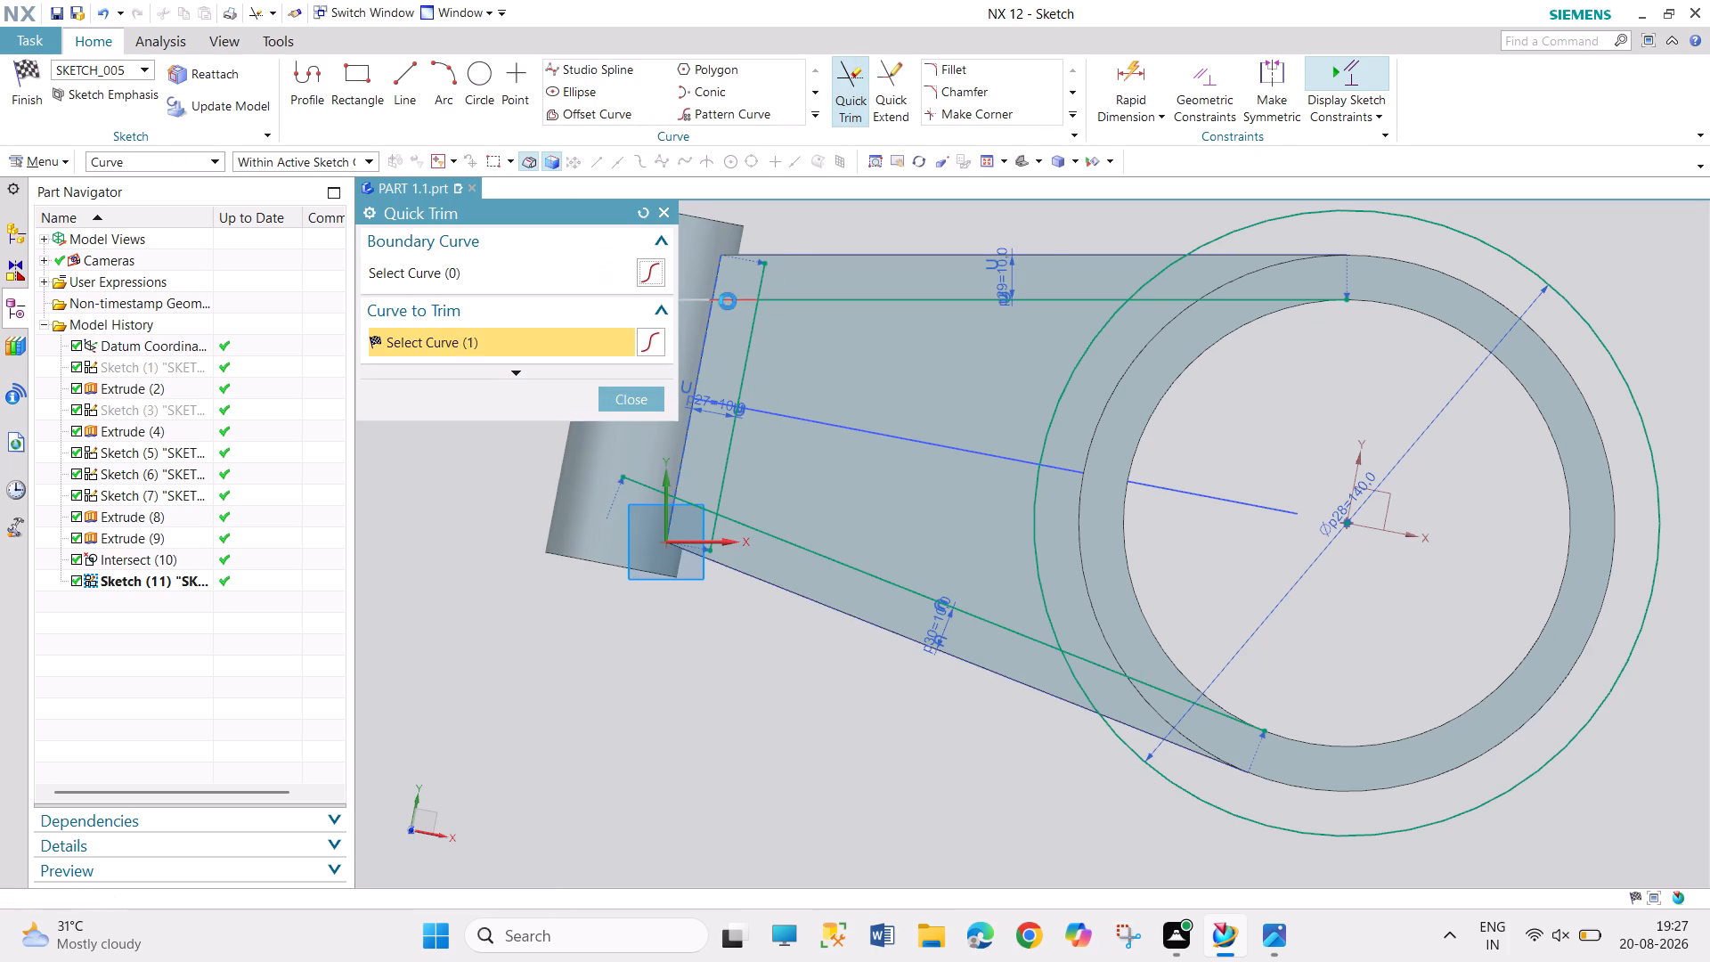
pyautogui.click(764, 275)
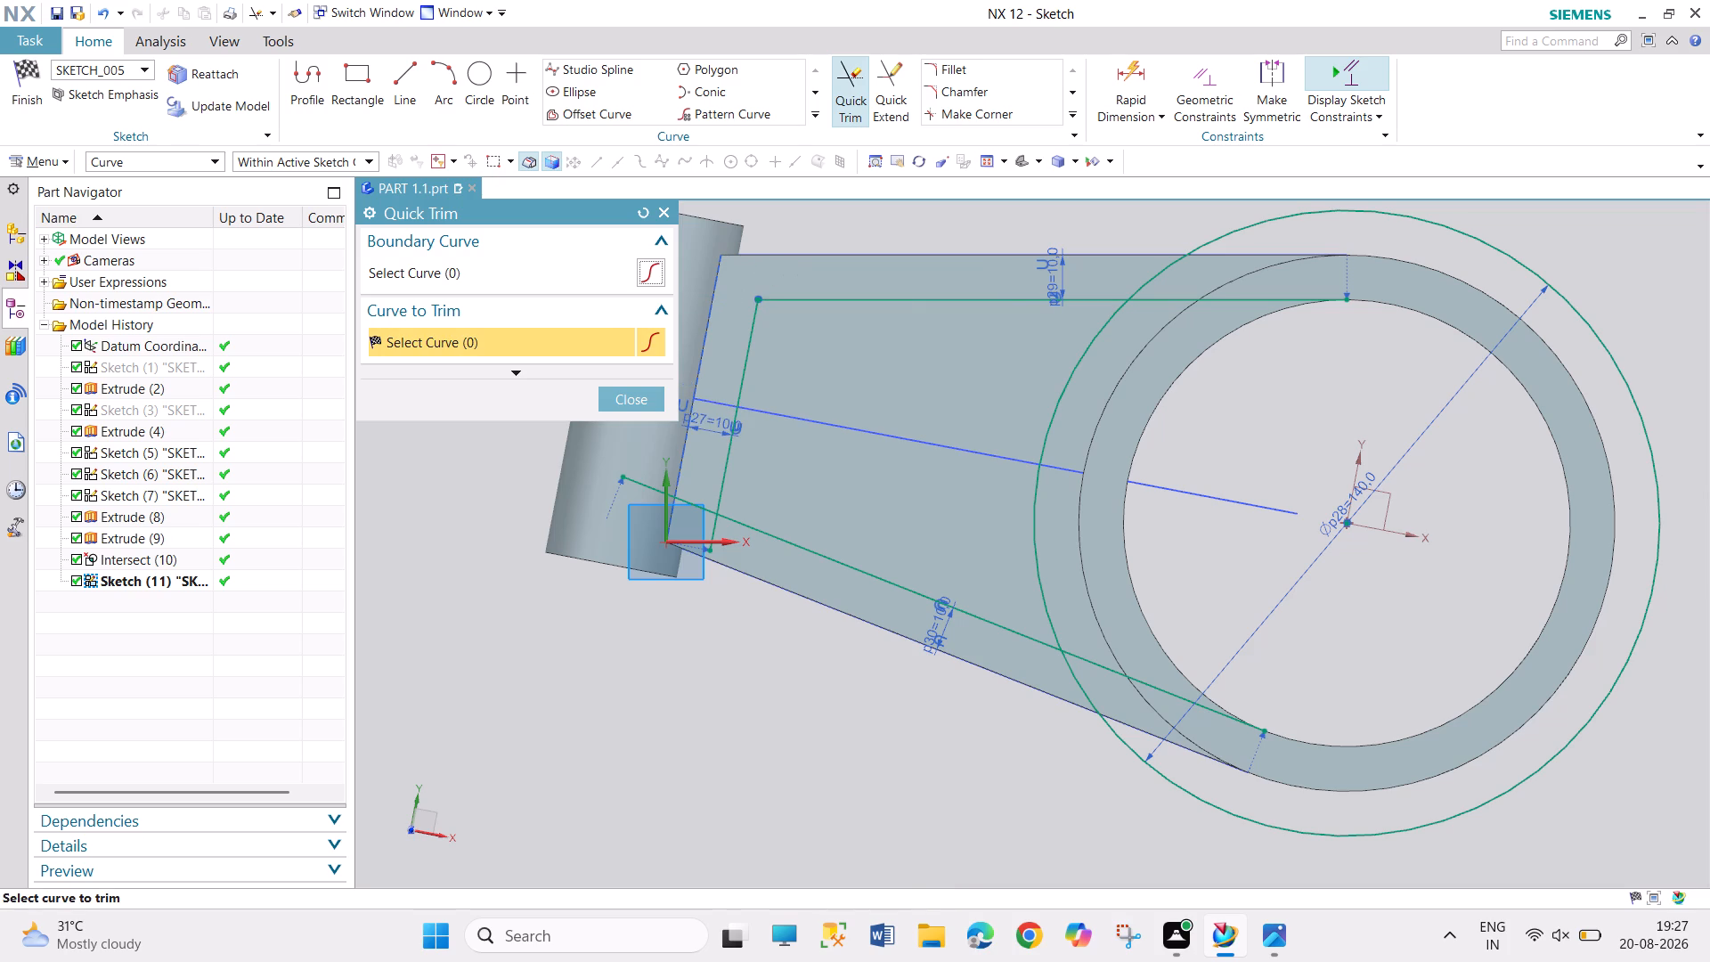
pyautogui.click(1193, 244)
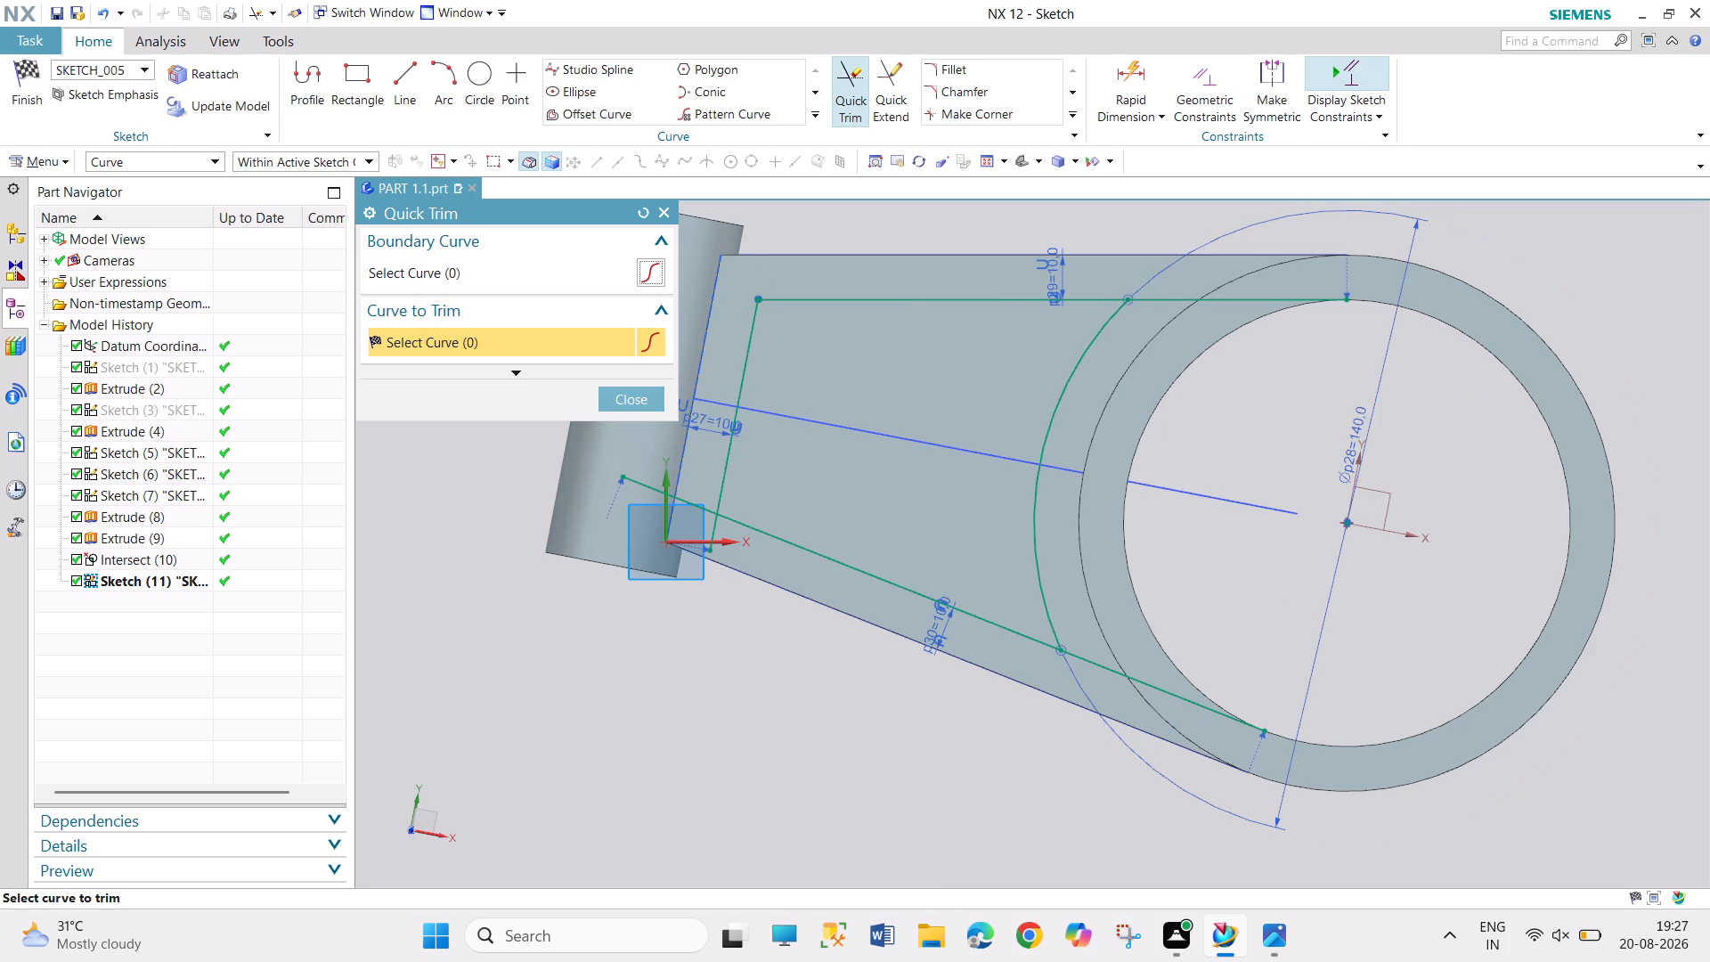
pyautogui.click(1244, 304)
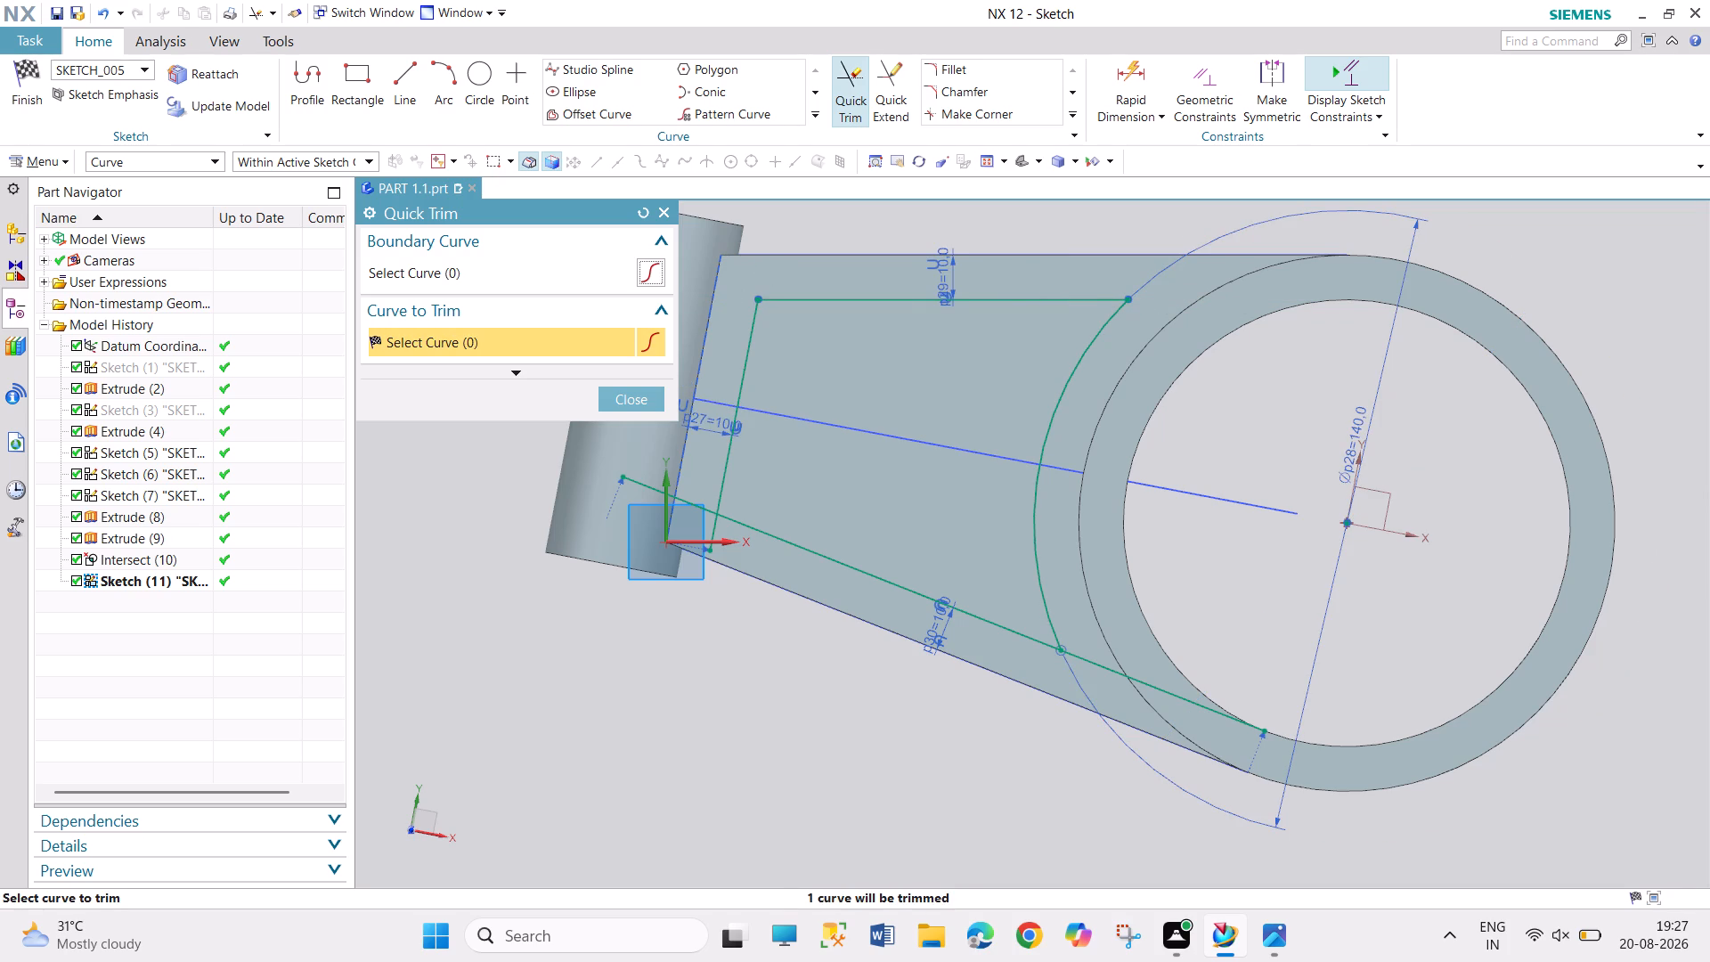
pyautogui.click(1105, 664)
pyautogui.click(710, 542)
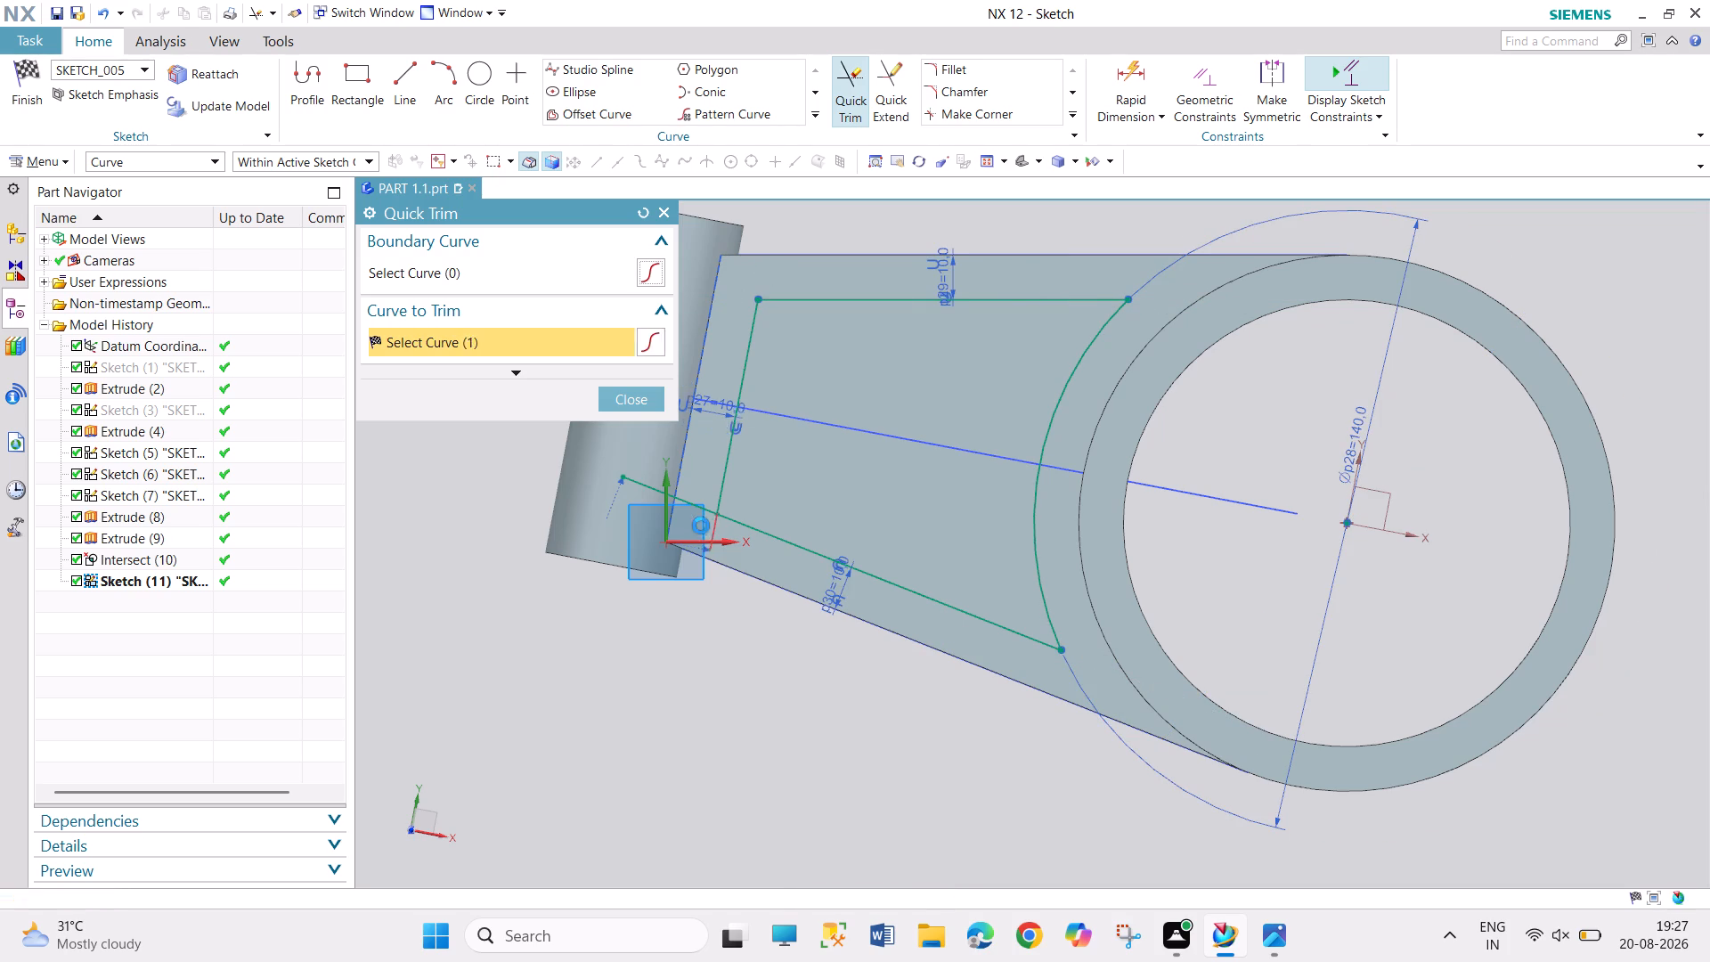
pyautogui.click(698, 511)
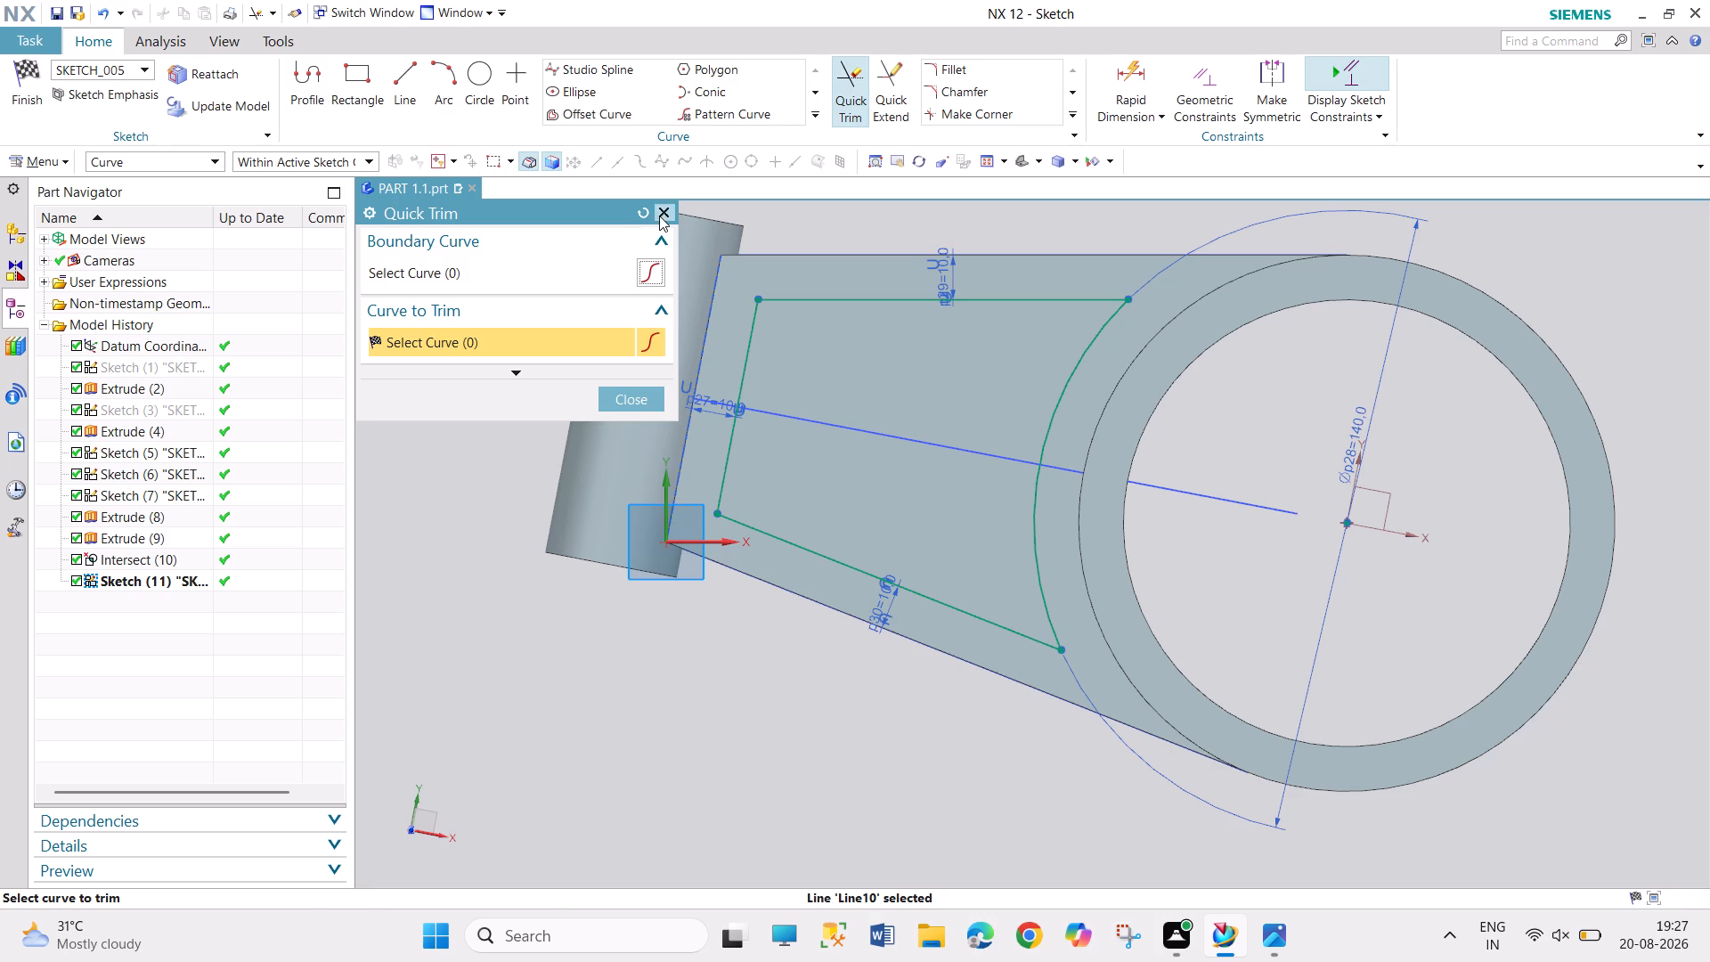
pyautogui.click(659, 216)
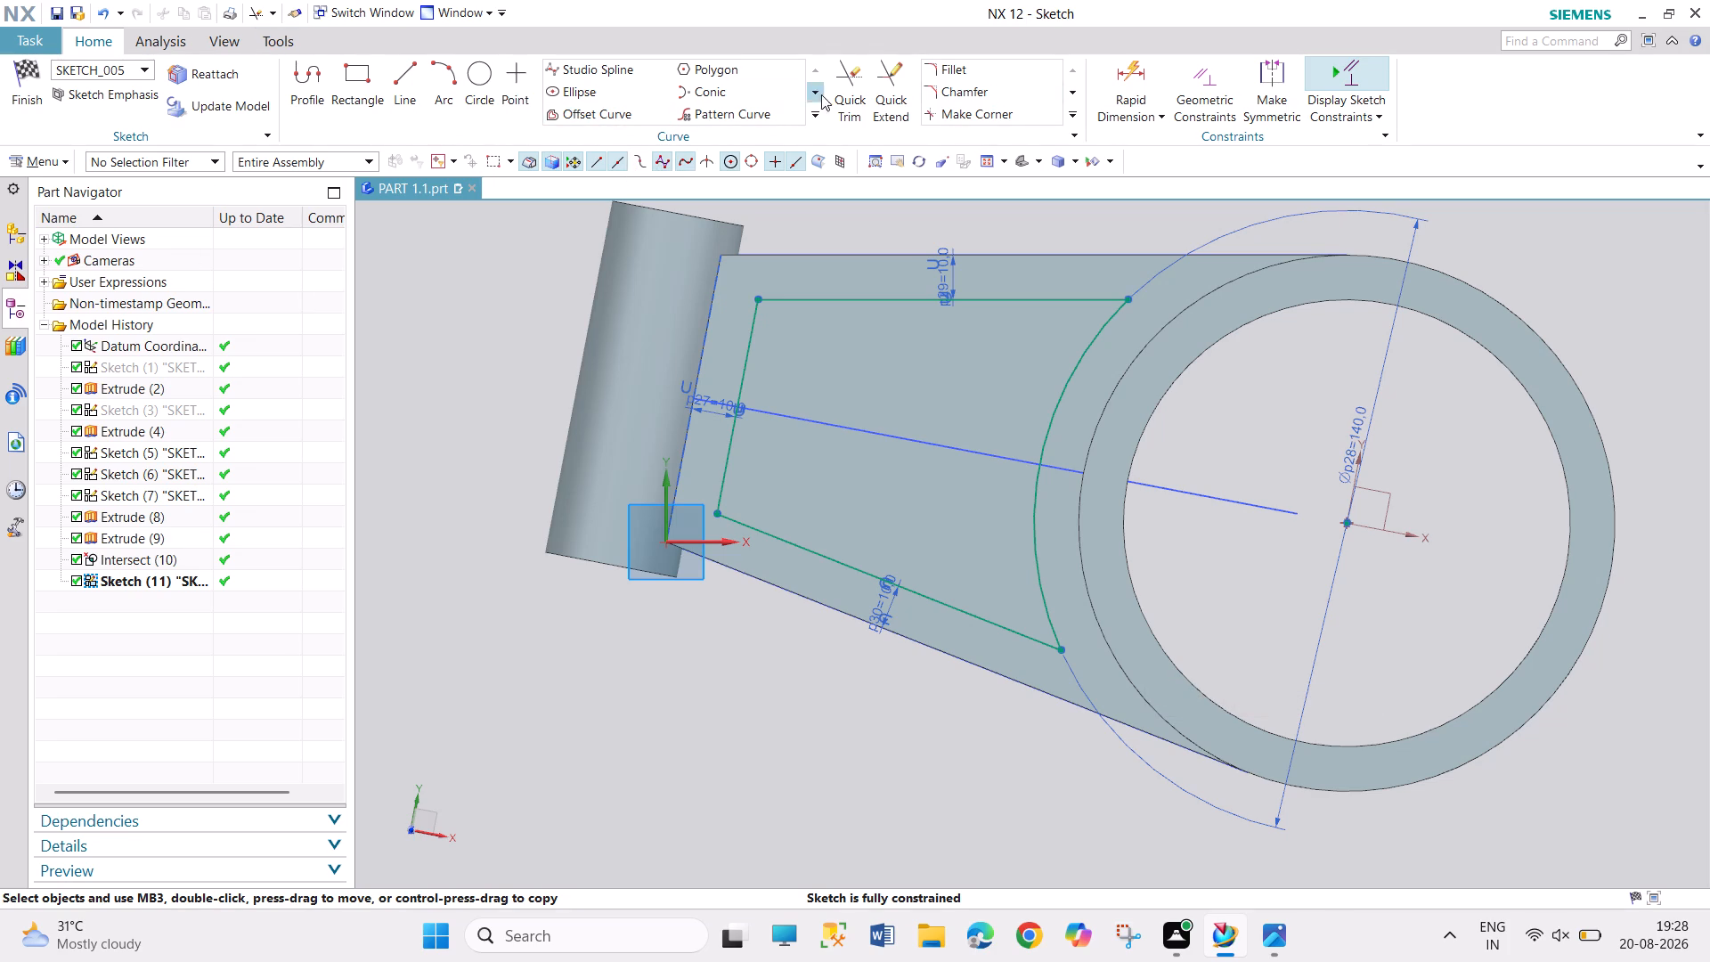
# Fillet the two boss-side corners of the inner web profile with a 5 mm radius.
pyautogui.click(965, 73)
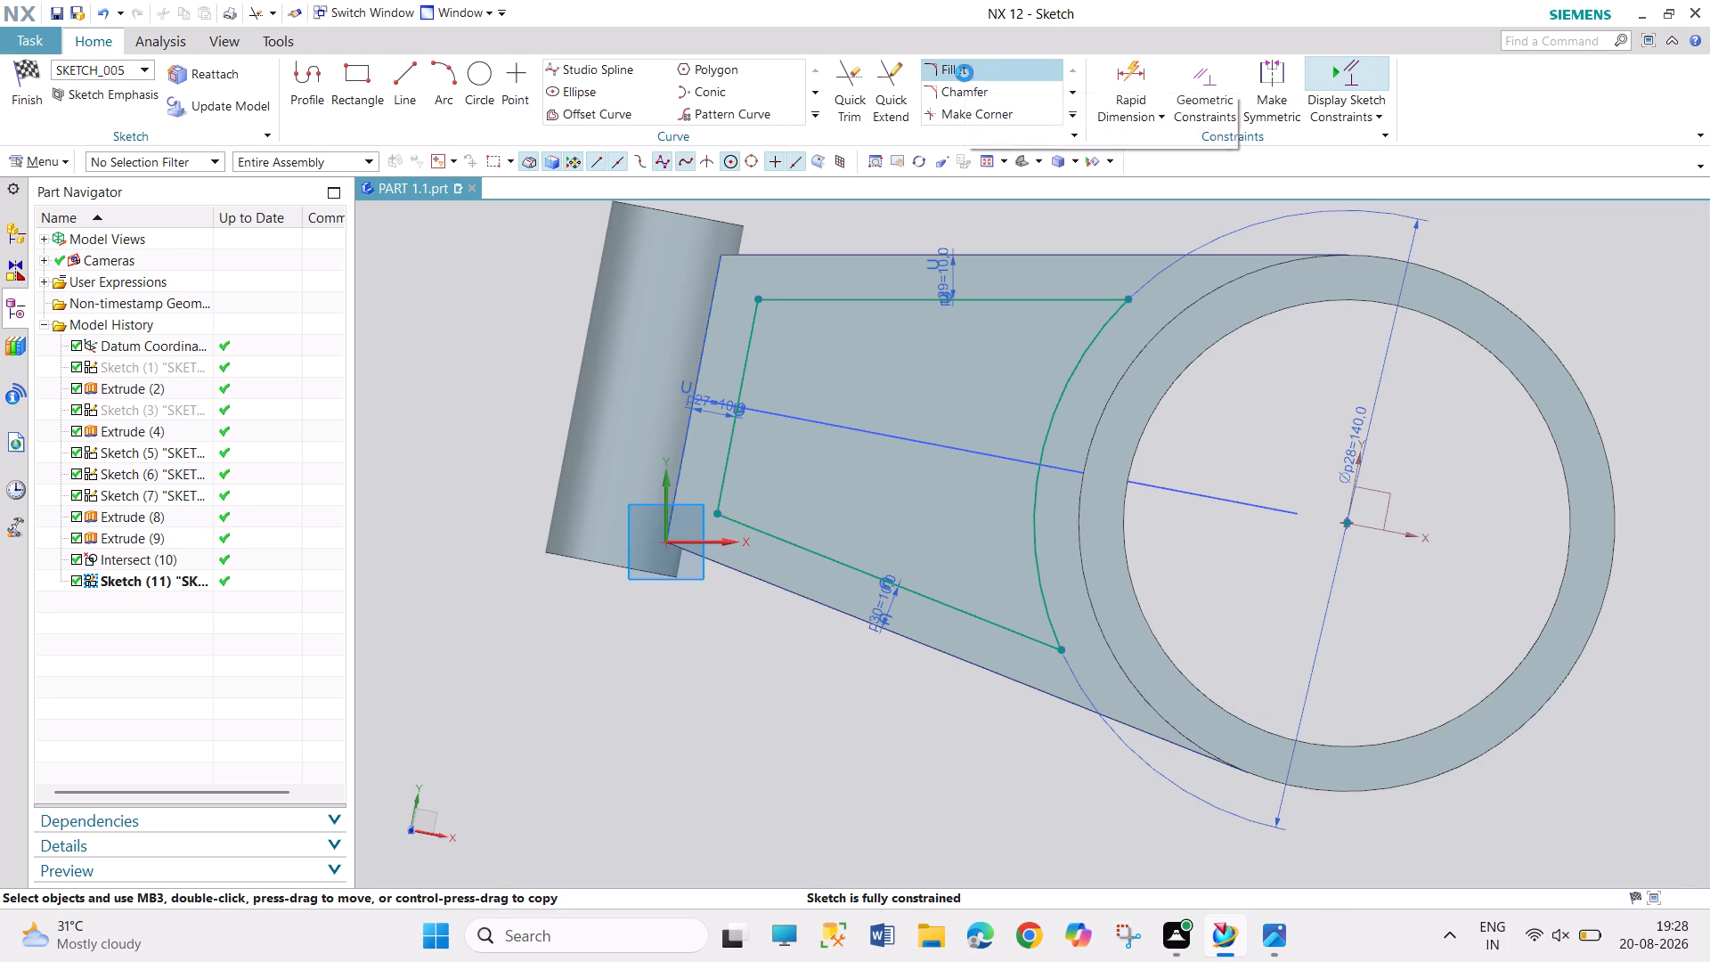
pyautogui.click(752, 329)
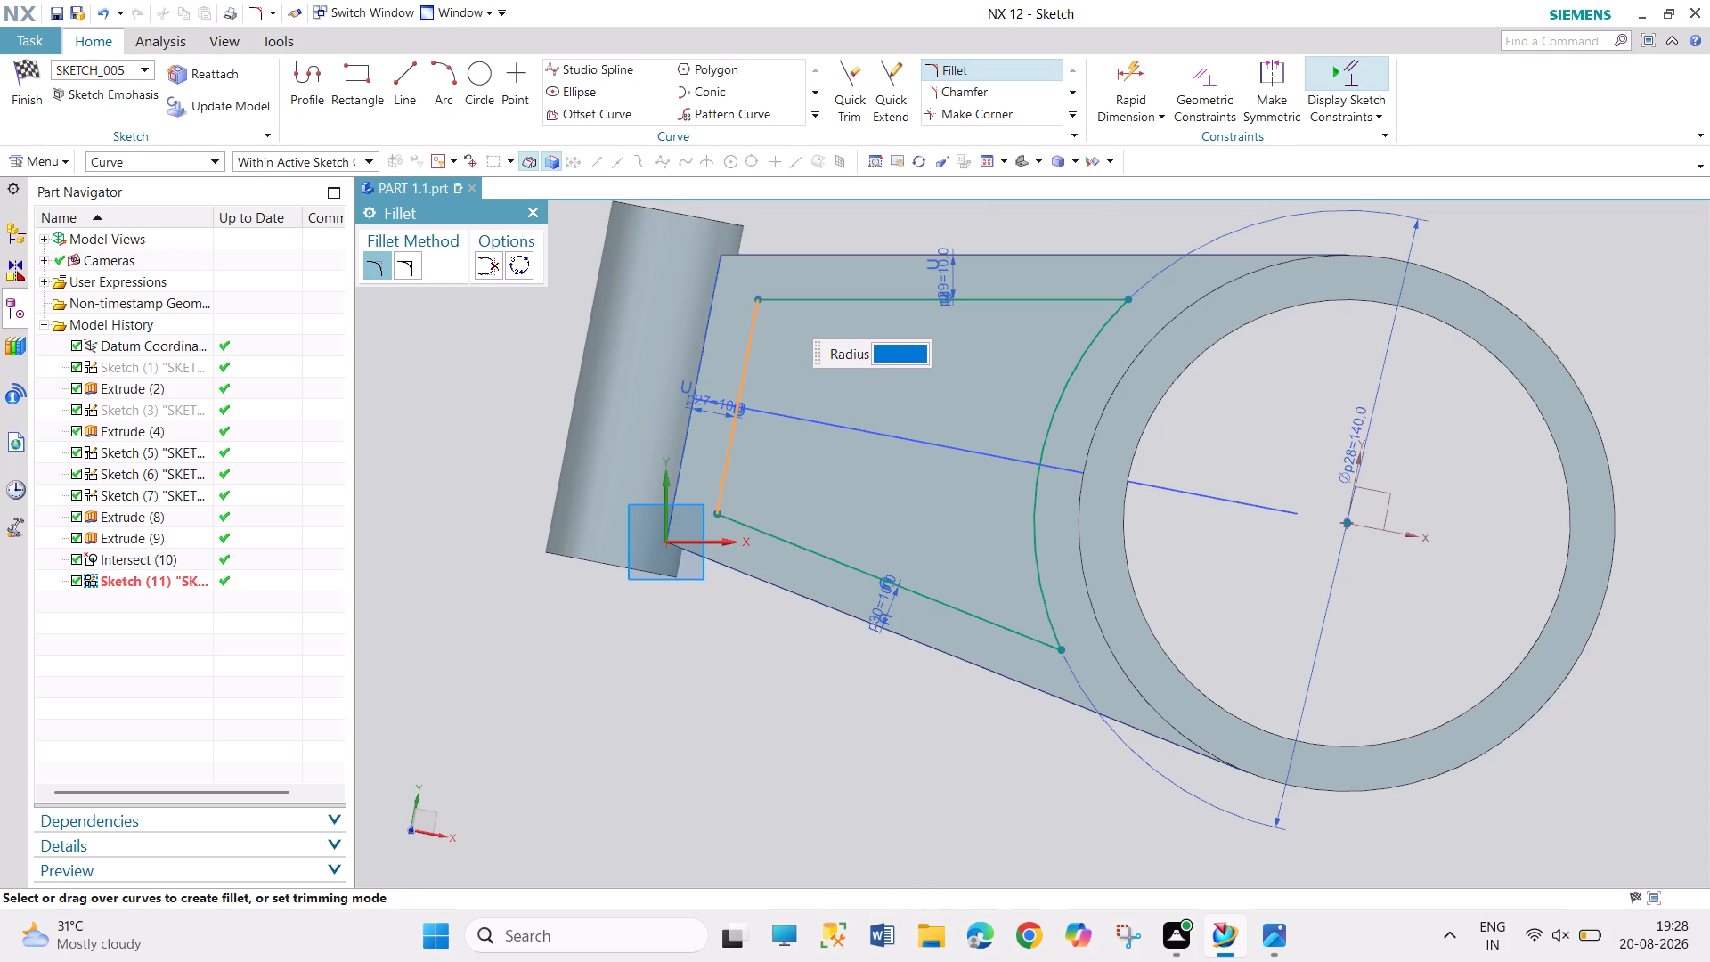
pyautogui.click(790, 300)
pyautogui.press('5')
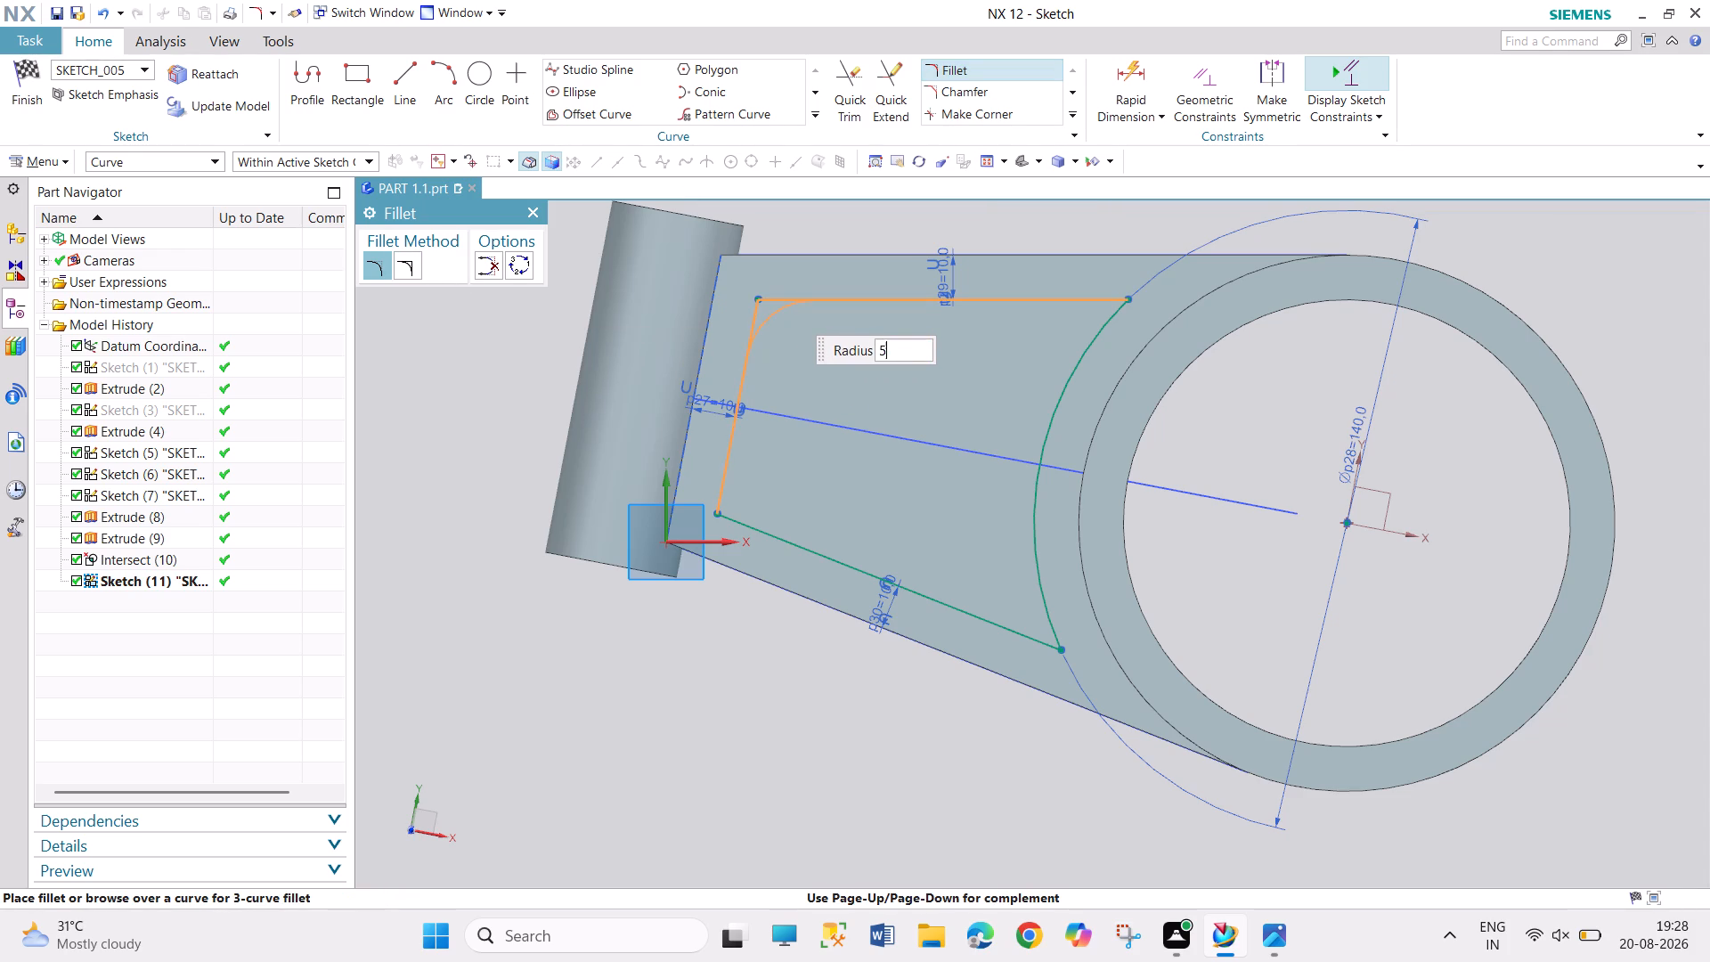
pyautogui.press('Return')
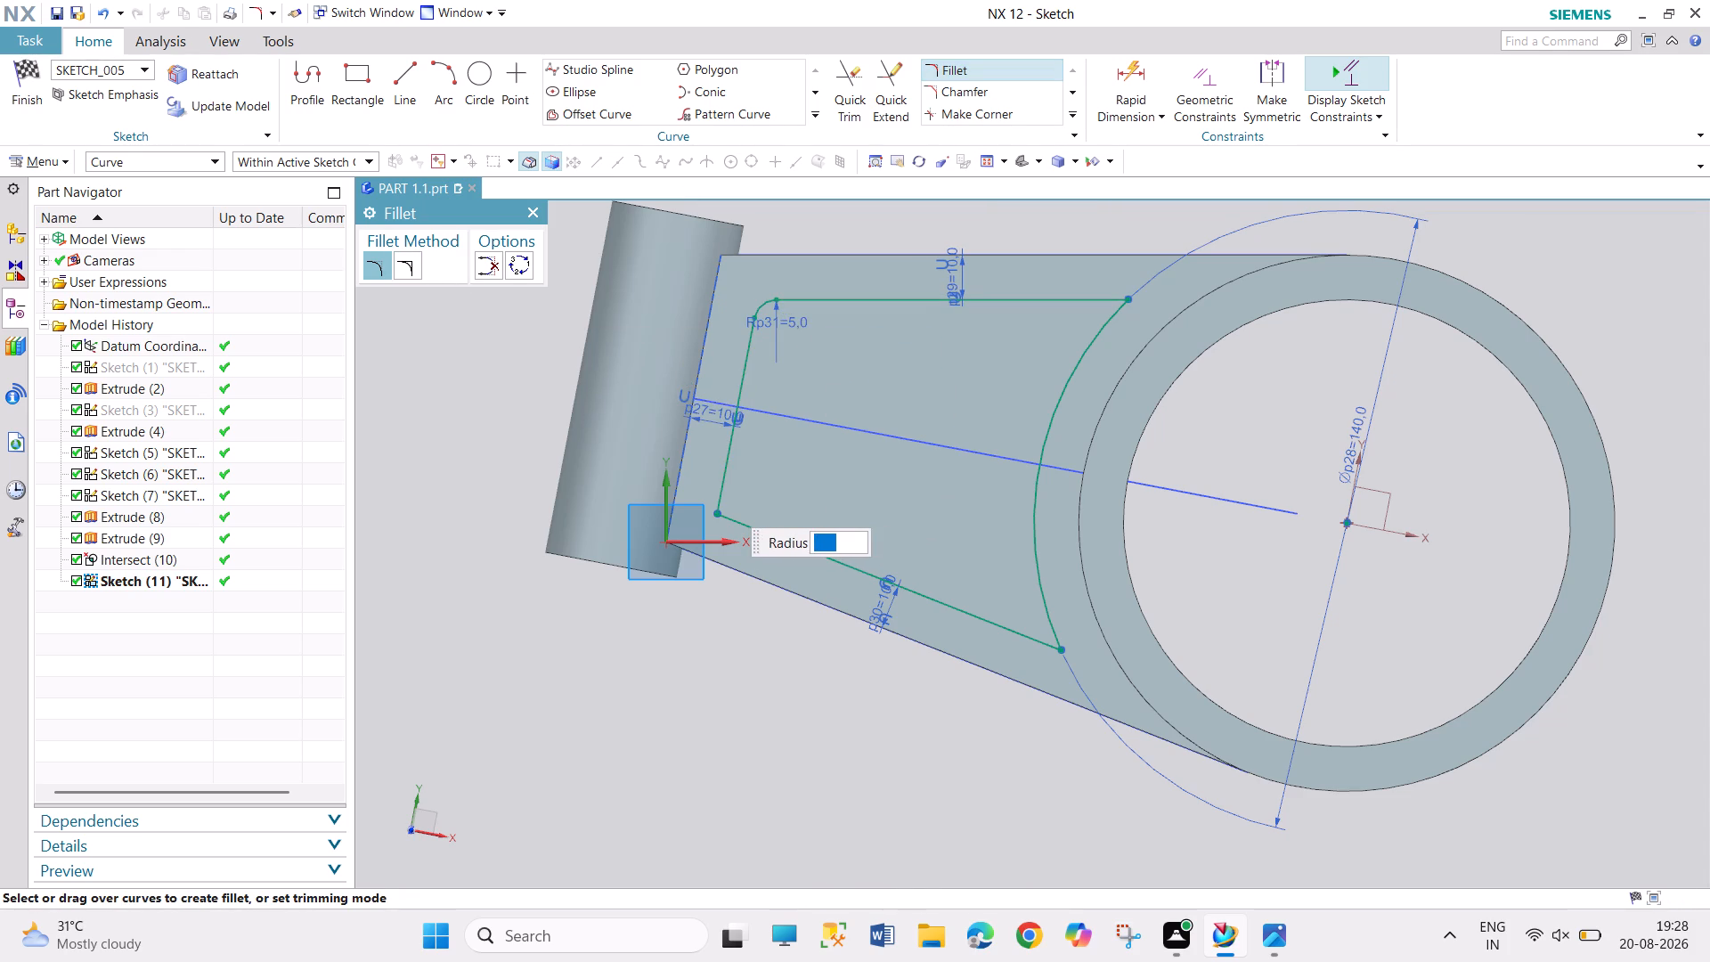
pyautogui.click(721, 495)
pyautogui.click(750, 529)
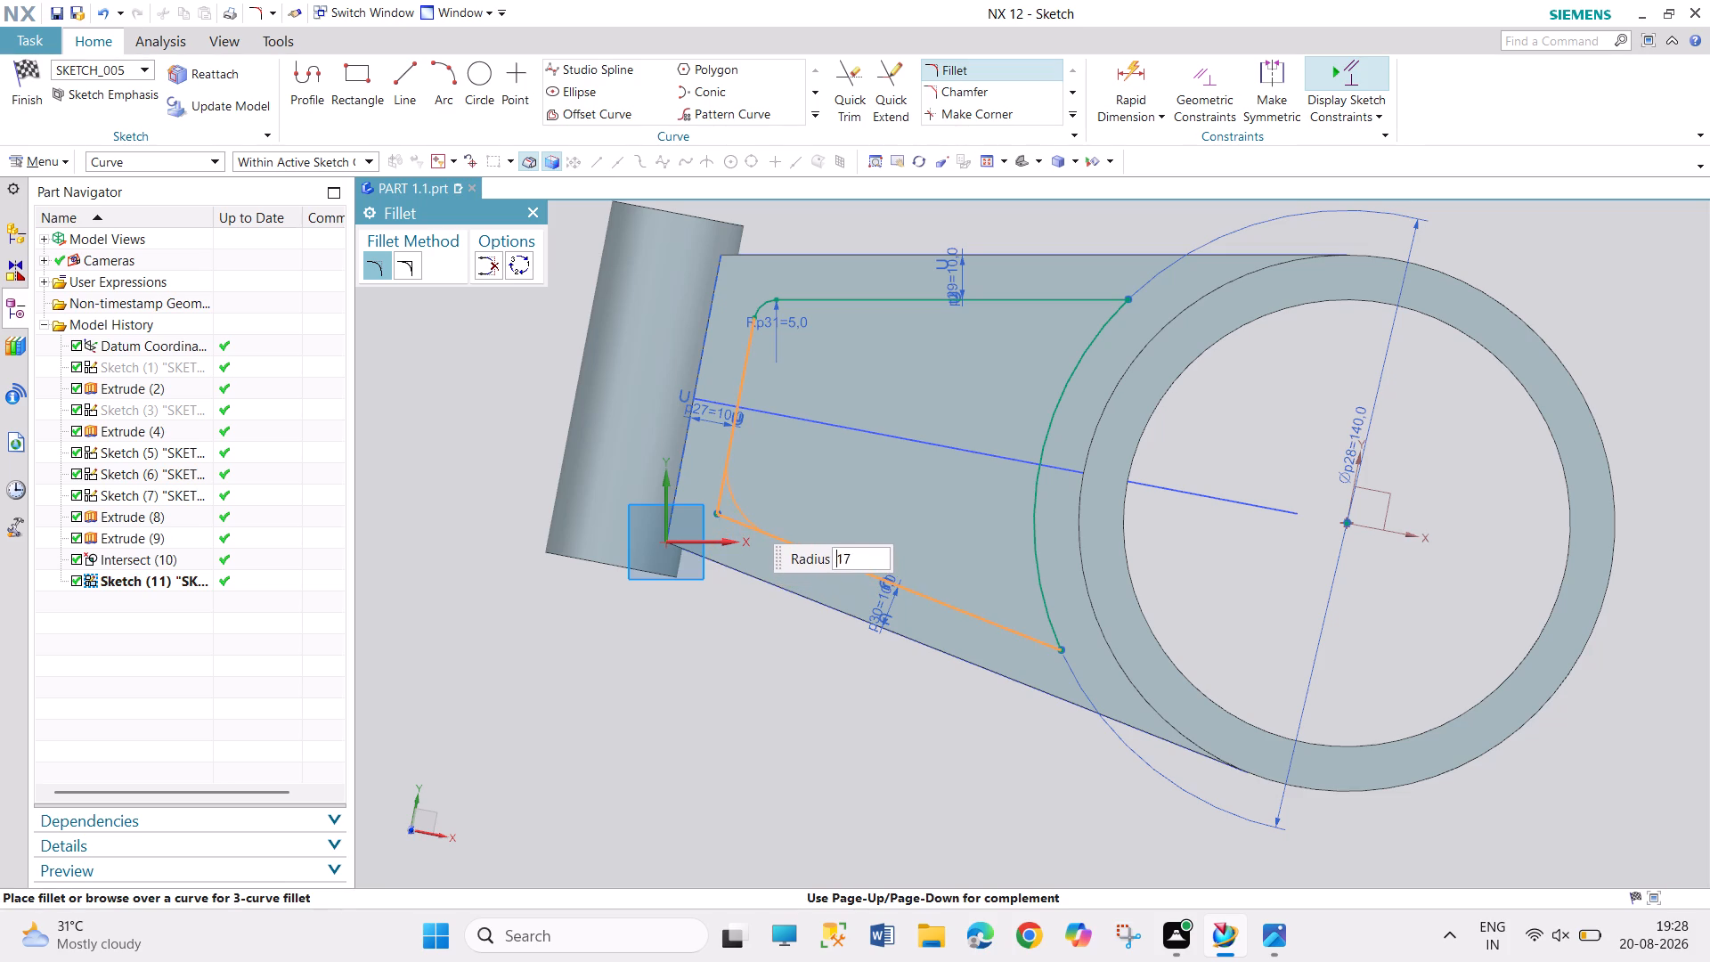
pyautogui.press('5')
pyautogui.press('Return')
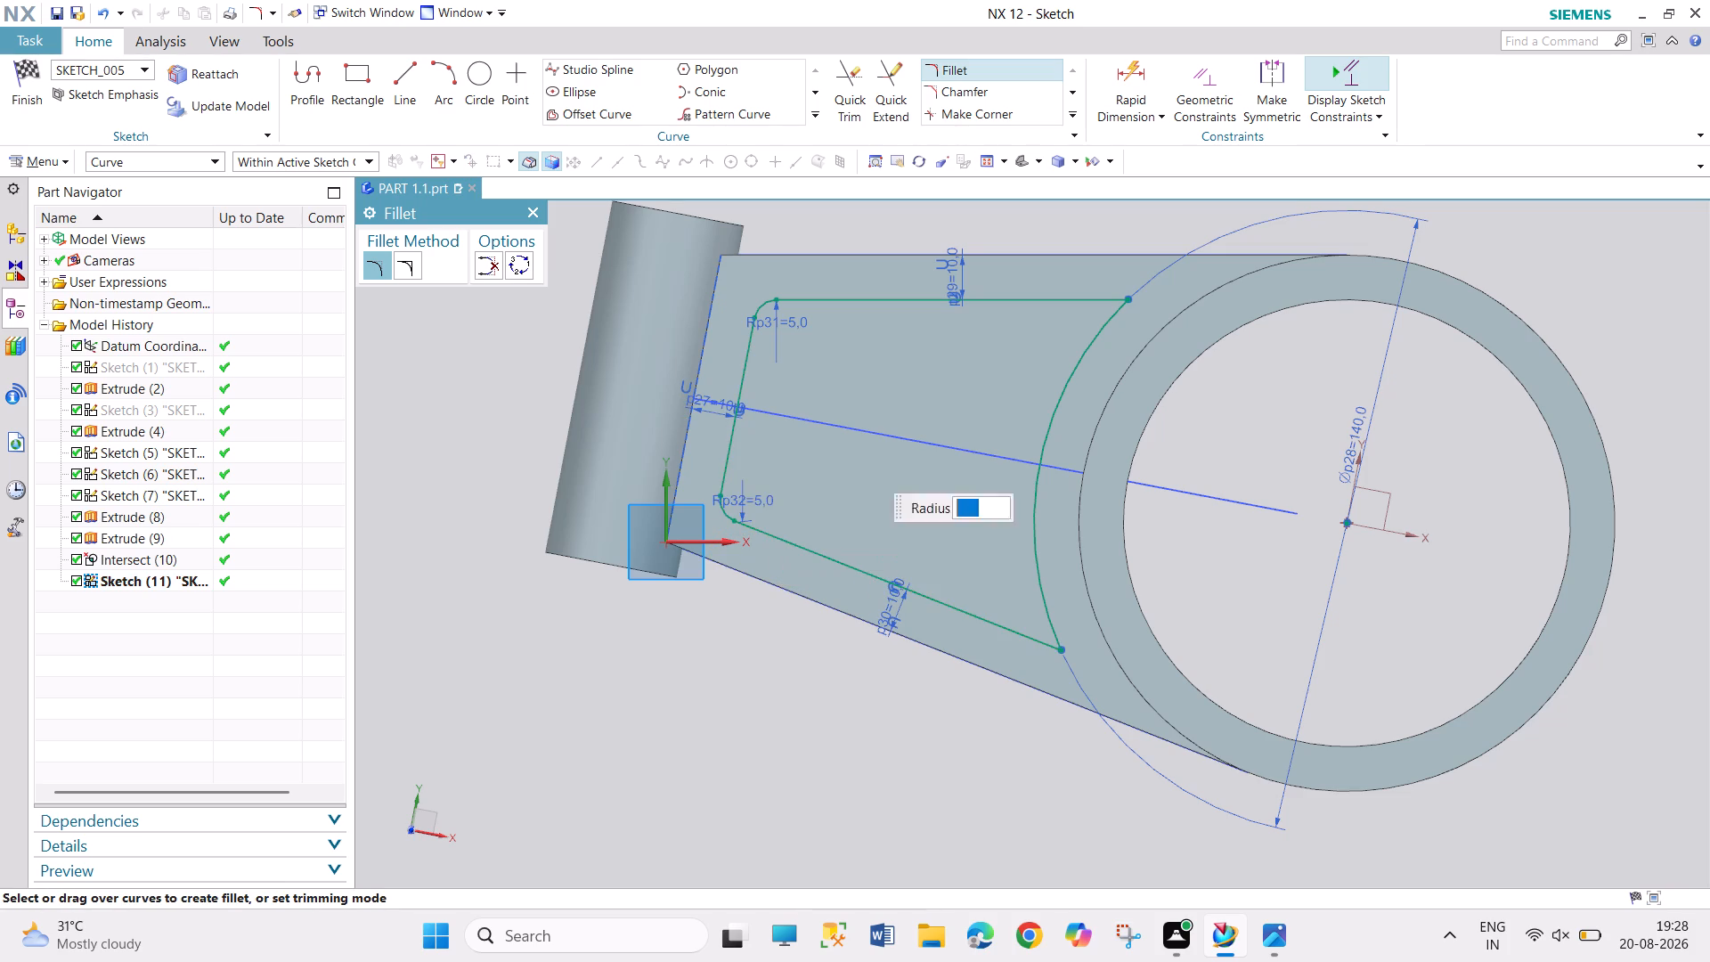
# Fillet the profile's two ring-side corners, where the arc meets the offset lines, with a 5 mm radius and finish the sketch.
pyautogui.click(1082, 298)
pyautogui.click(1096, 331)
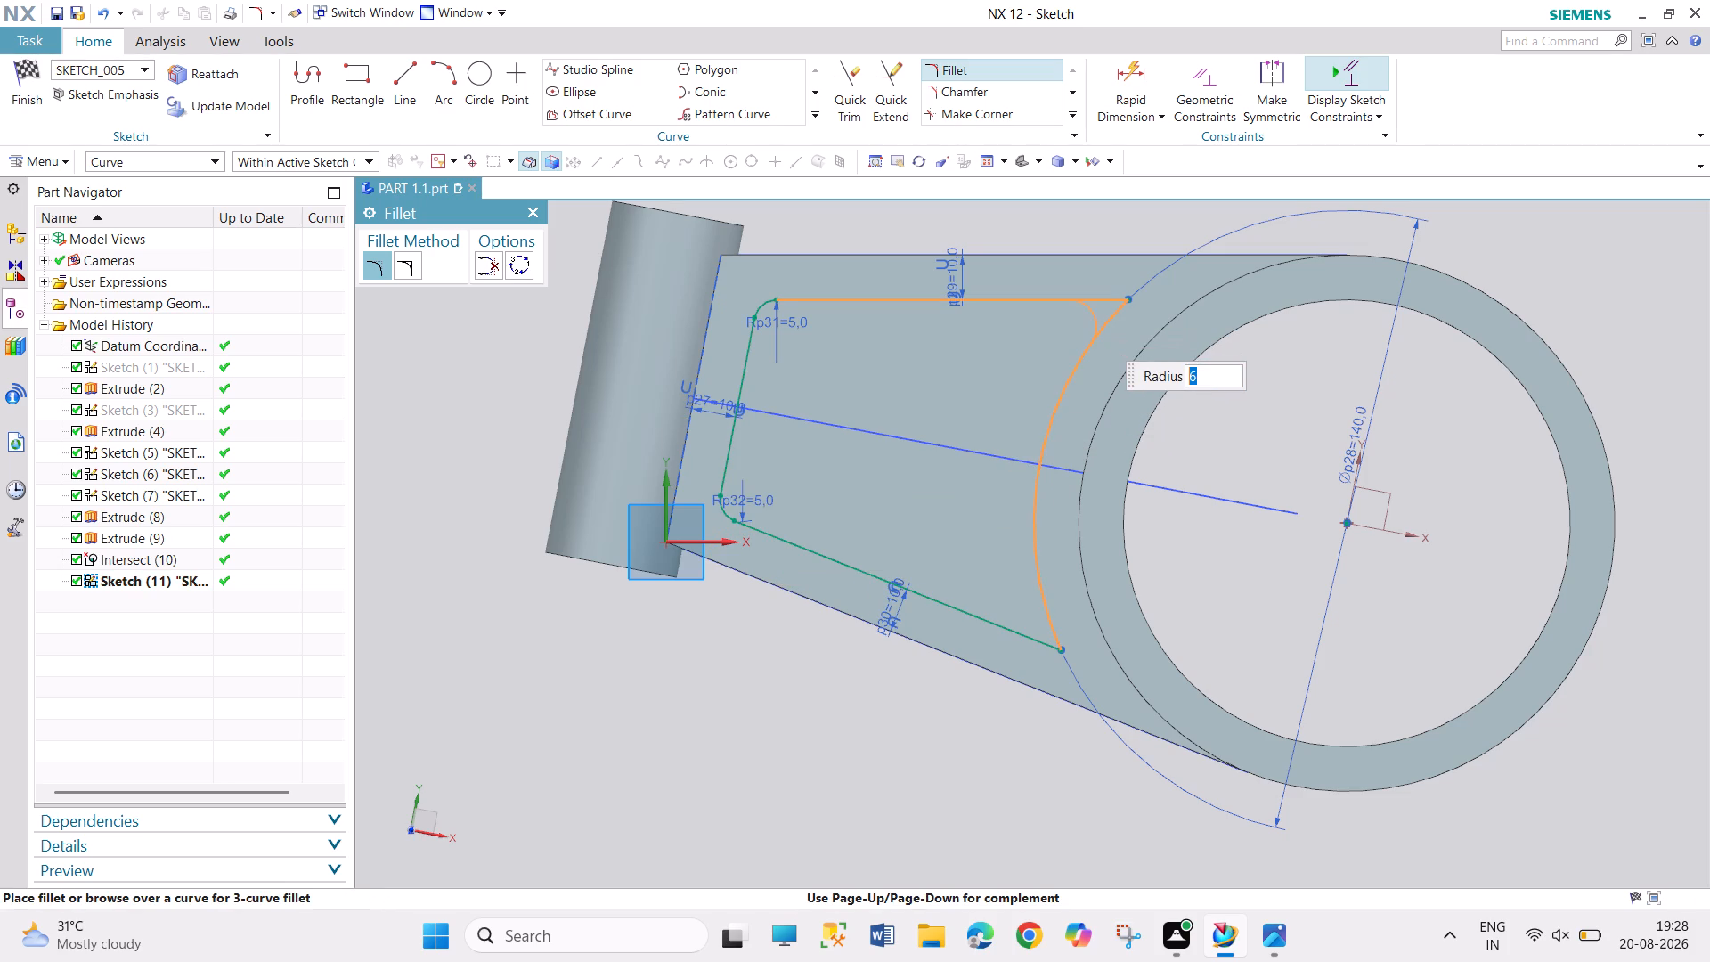
pyautogui.press('5')
pyautogui.press('Return')
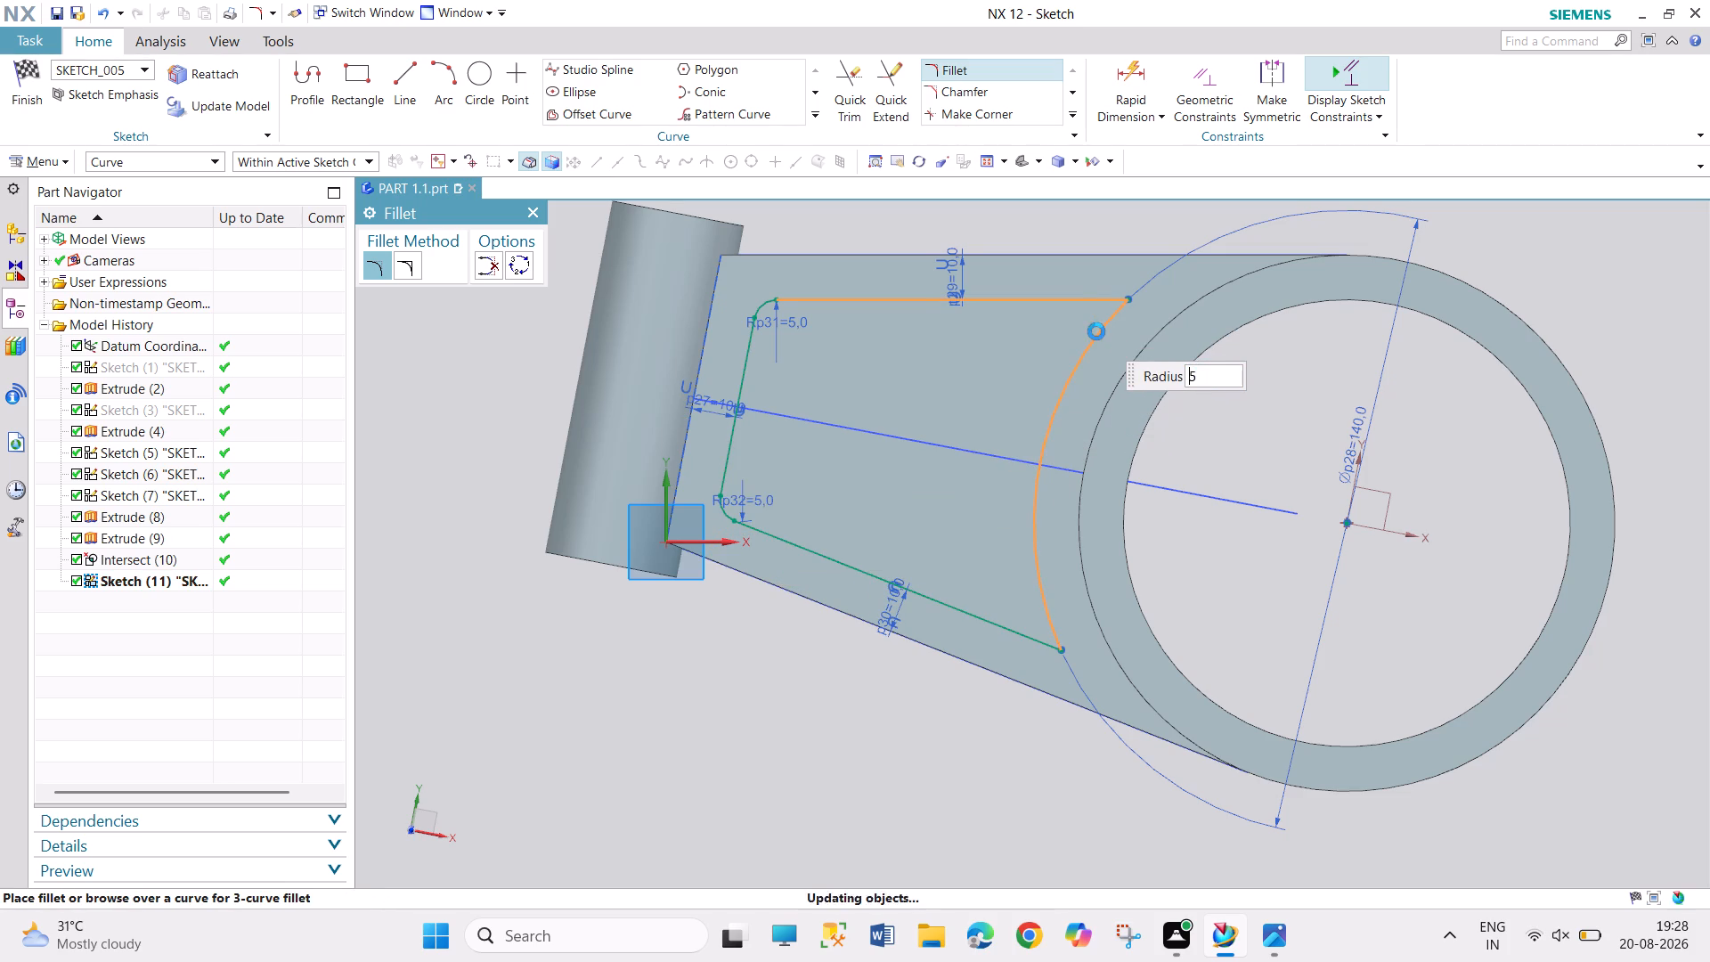
pyautogui.click(1014, 637)
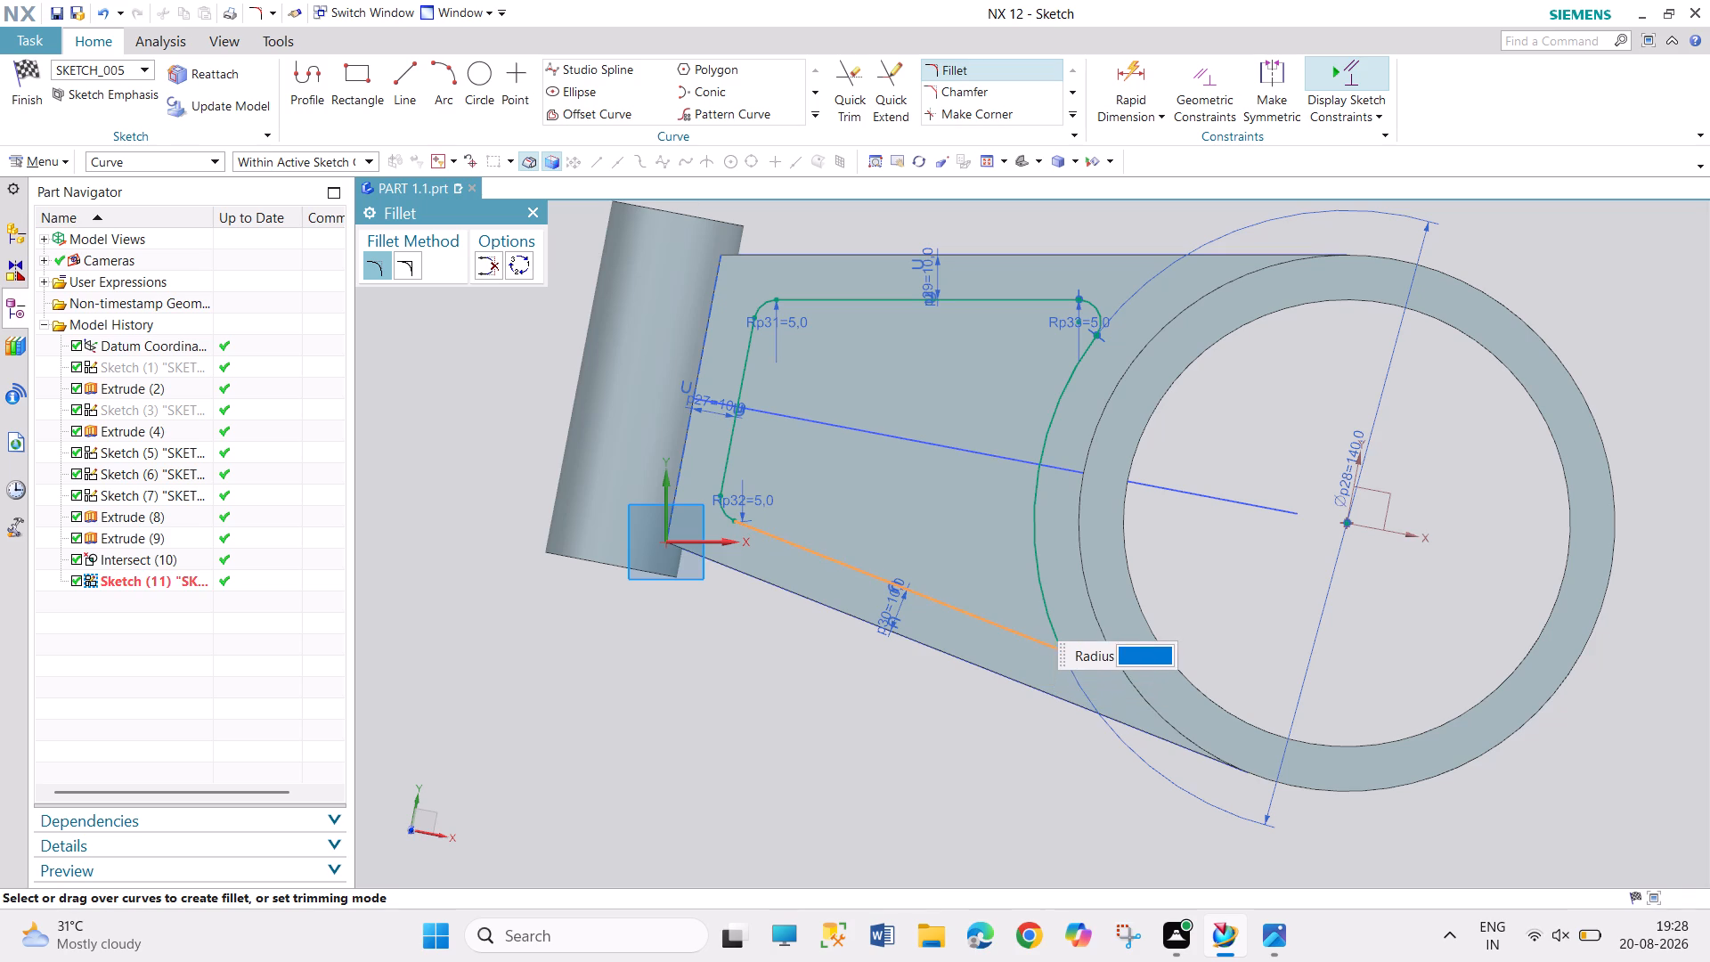
pyautogui.click(1036, 606)
pyautogui.press('5')
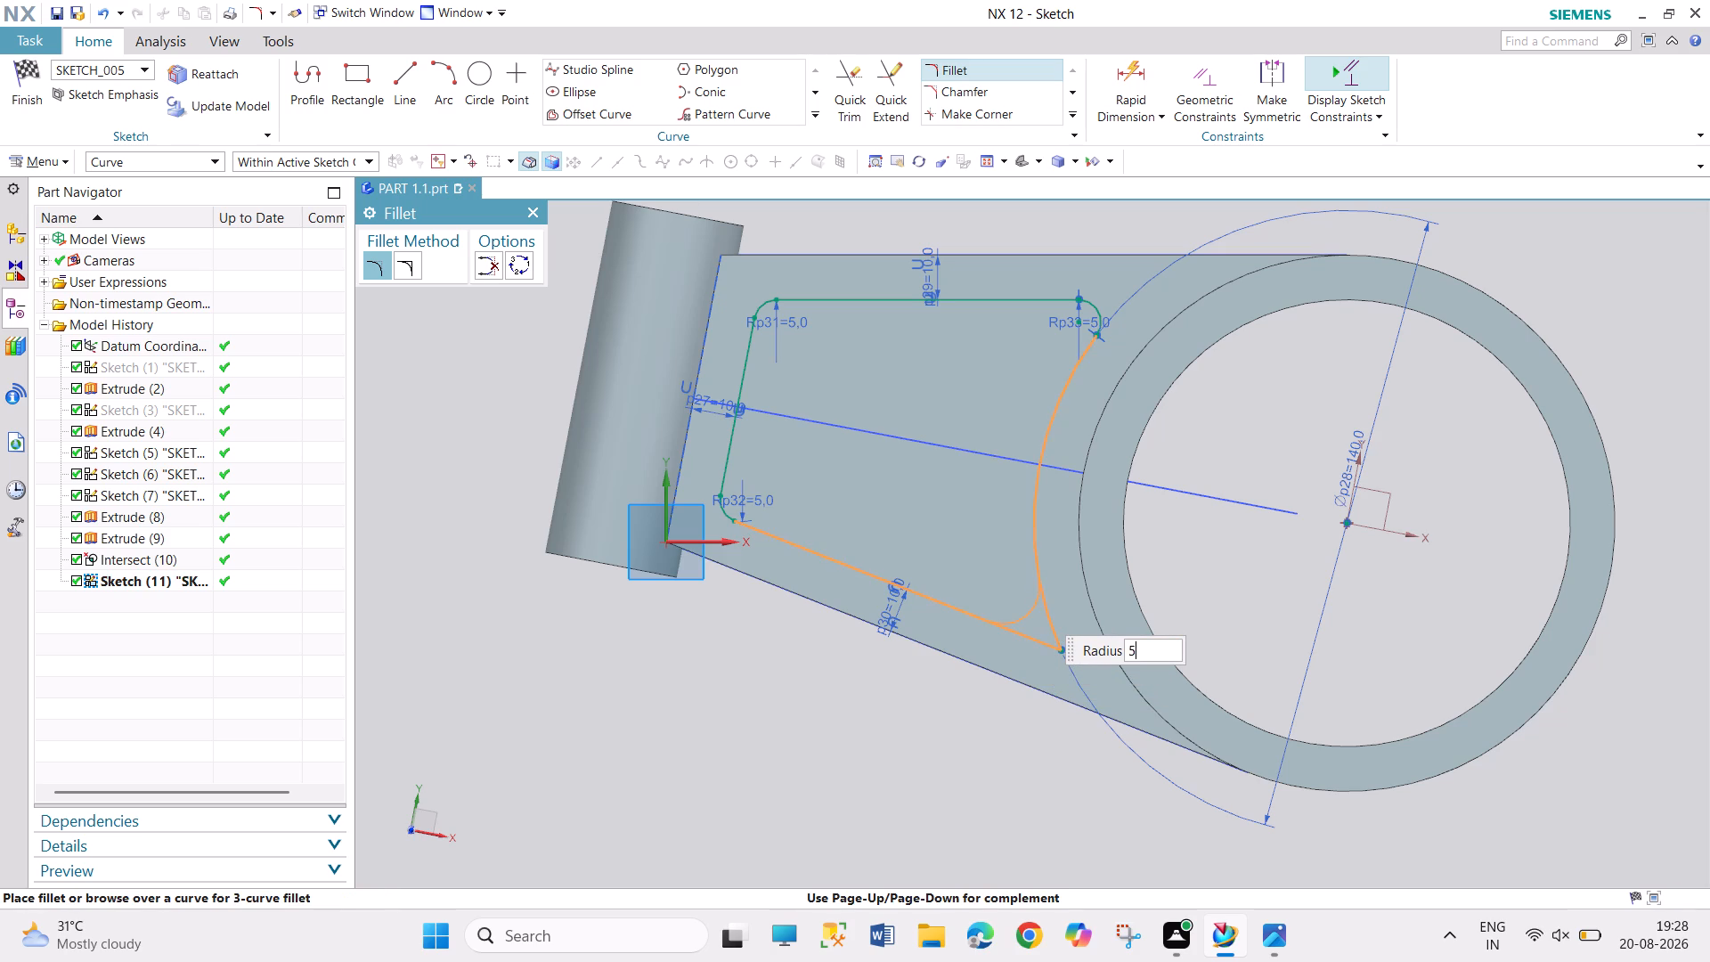
pyautogui.press('Return')
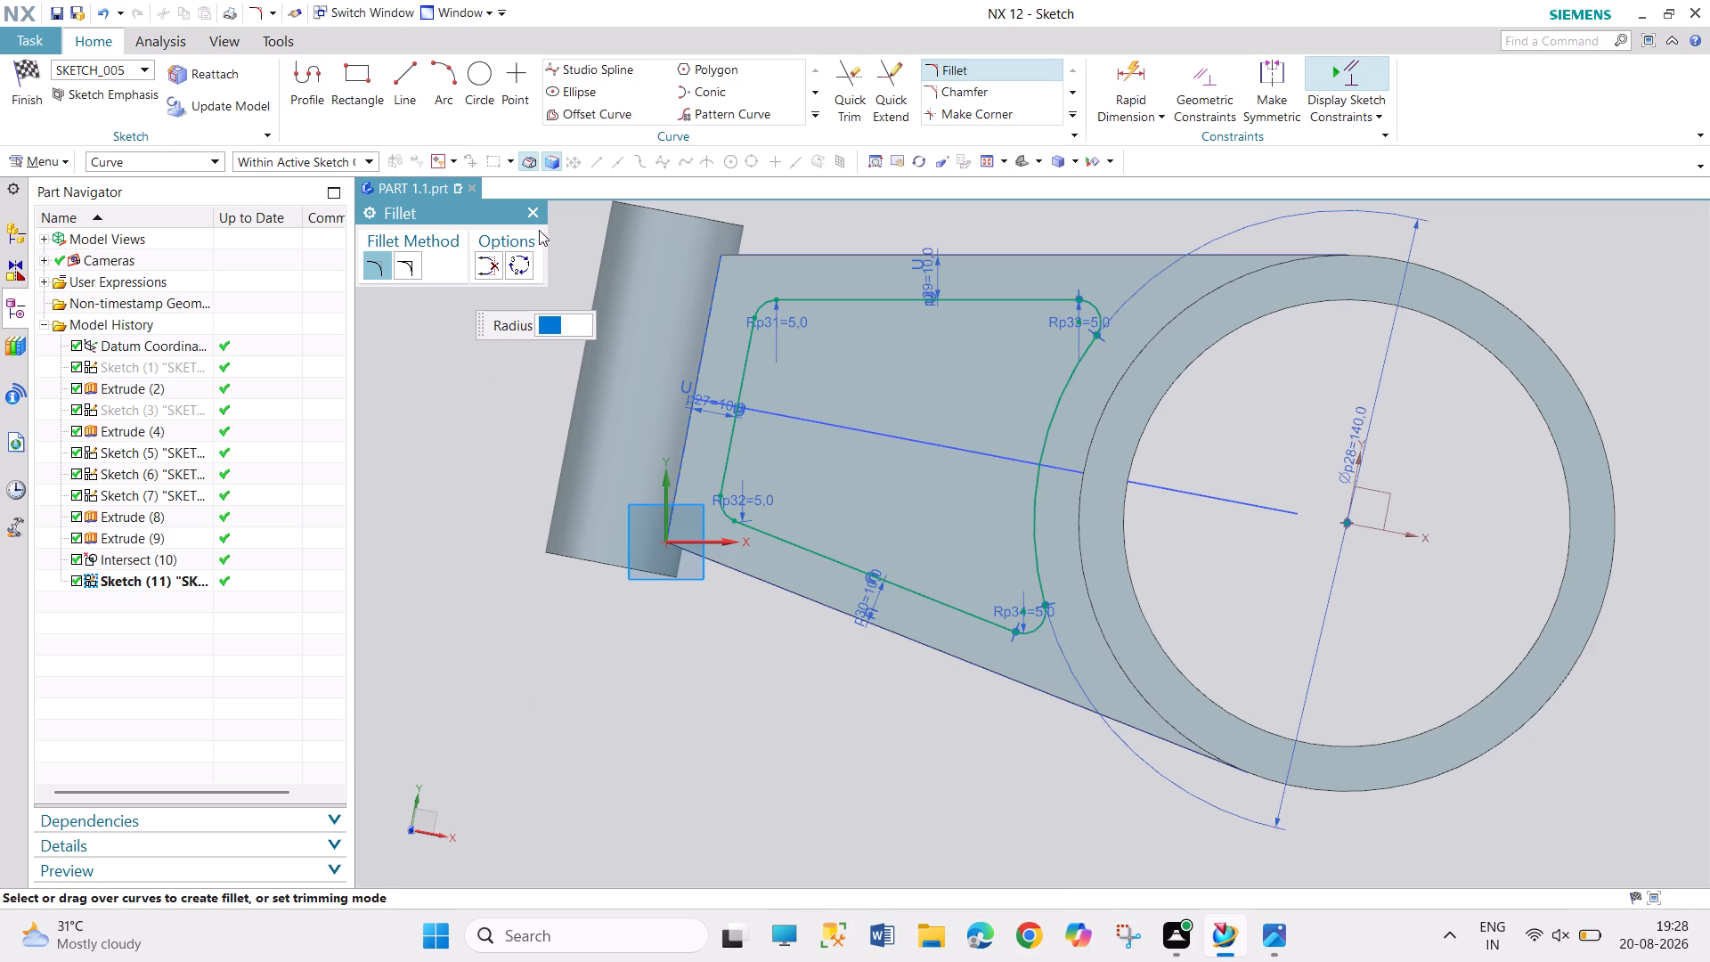
pyautogui.click(531, 214)
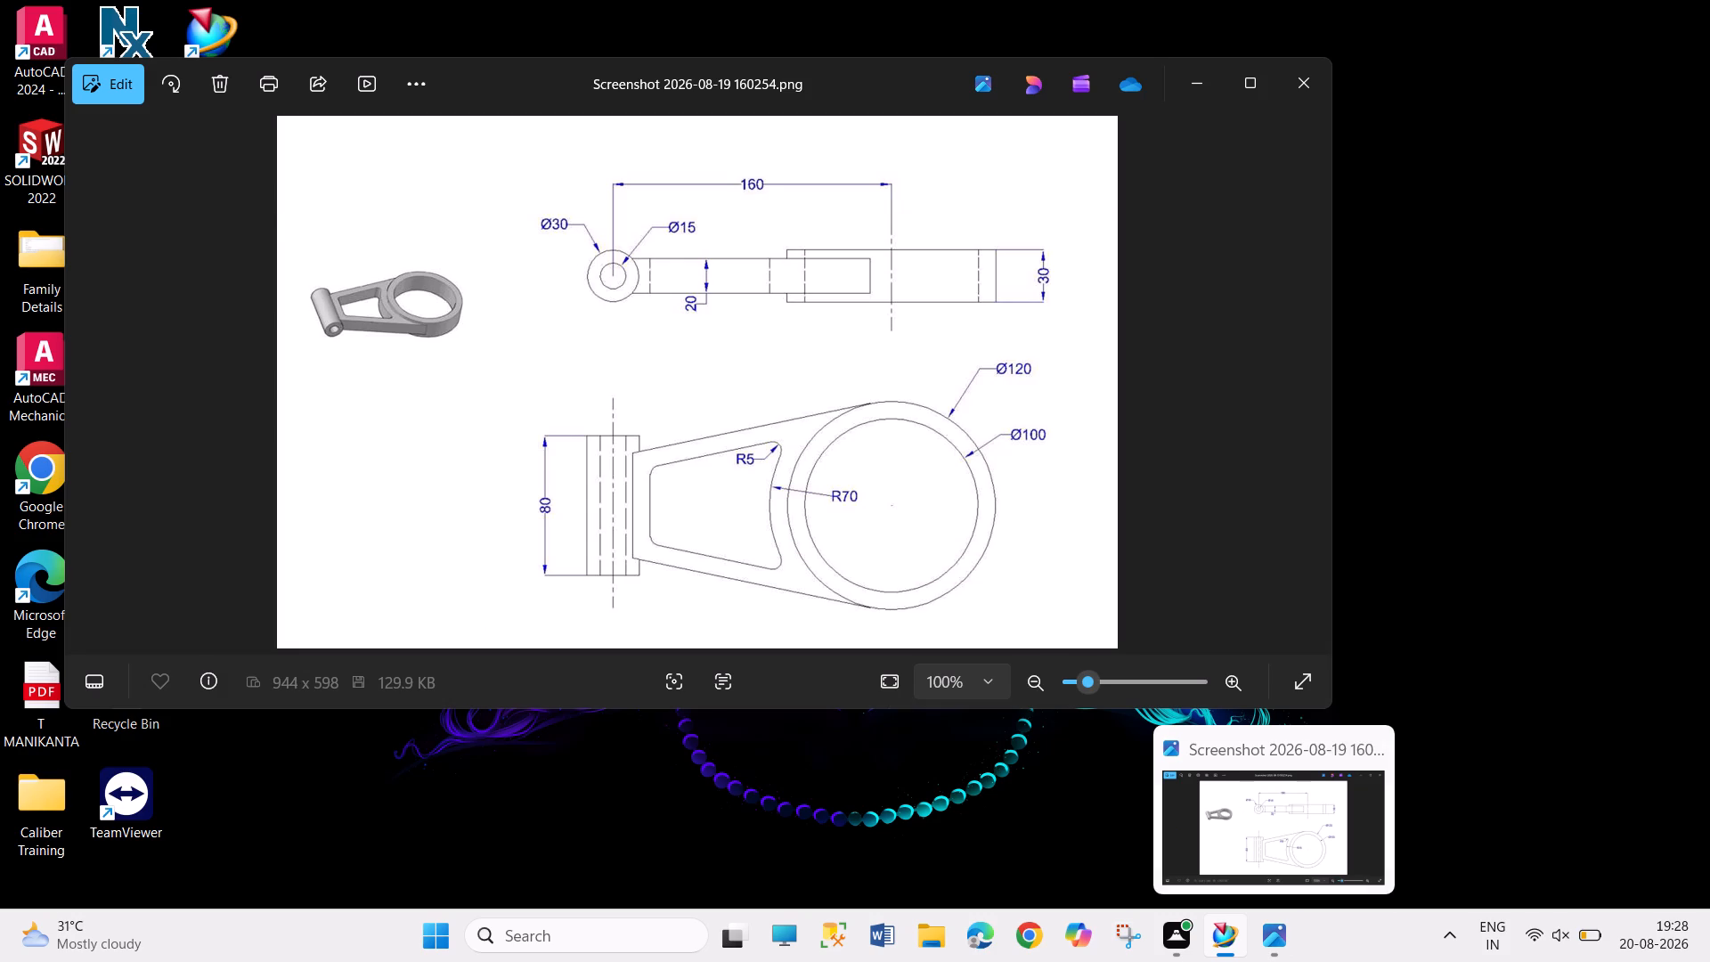
pyautogui.click(10, 114)
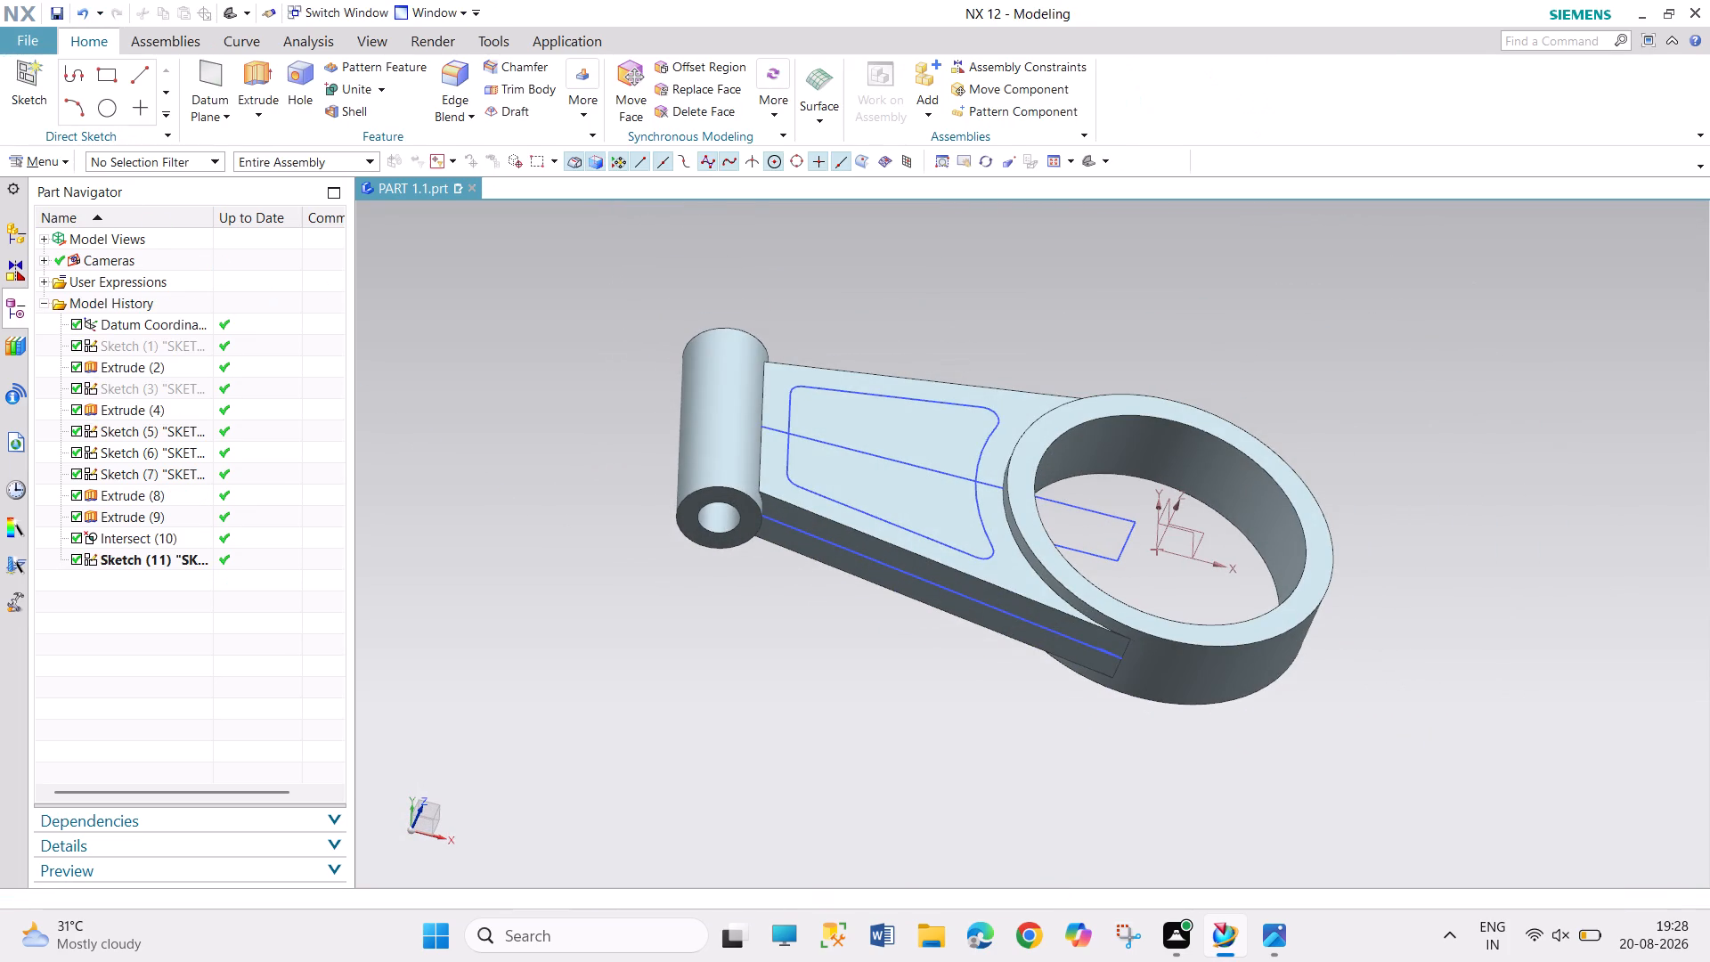
# Extrude the filleted inner profile 20 mm in the reversed direction, subtracting it from the web body to cut the window.
pyautogui.click(249, 88)
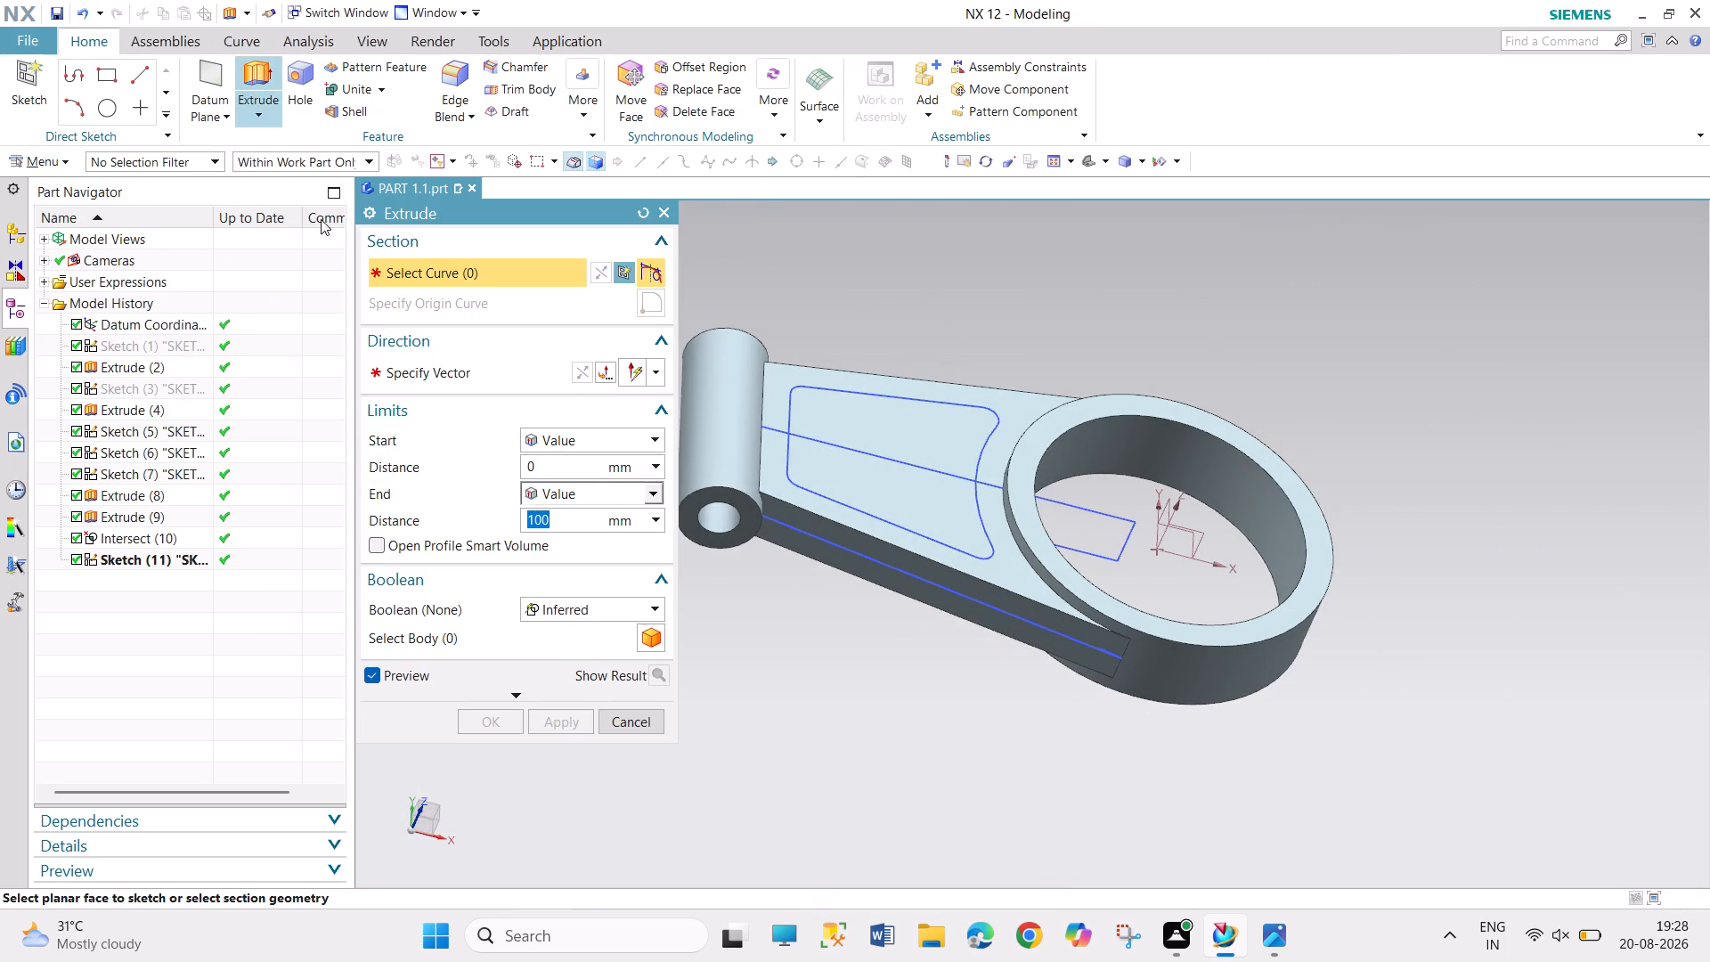
pyautogui.click(863, 513)
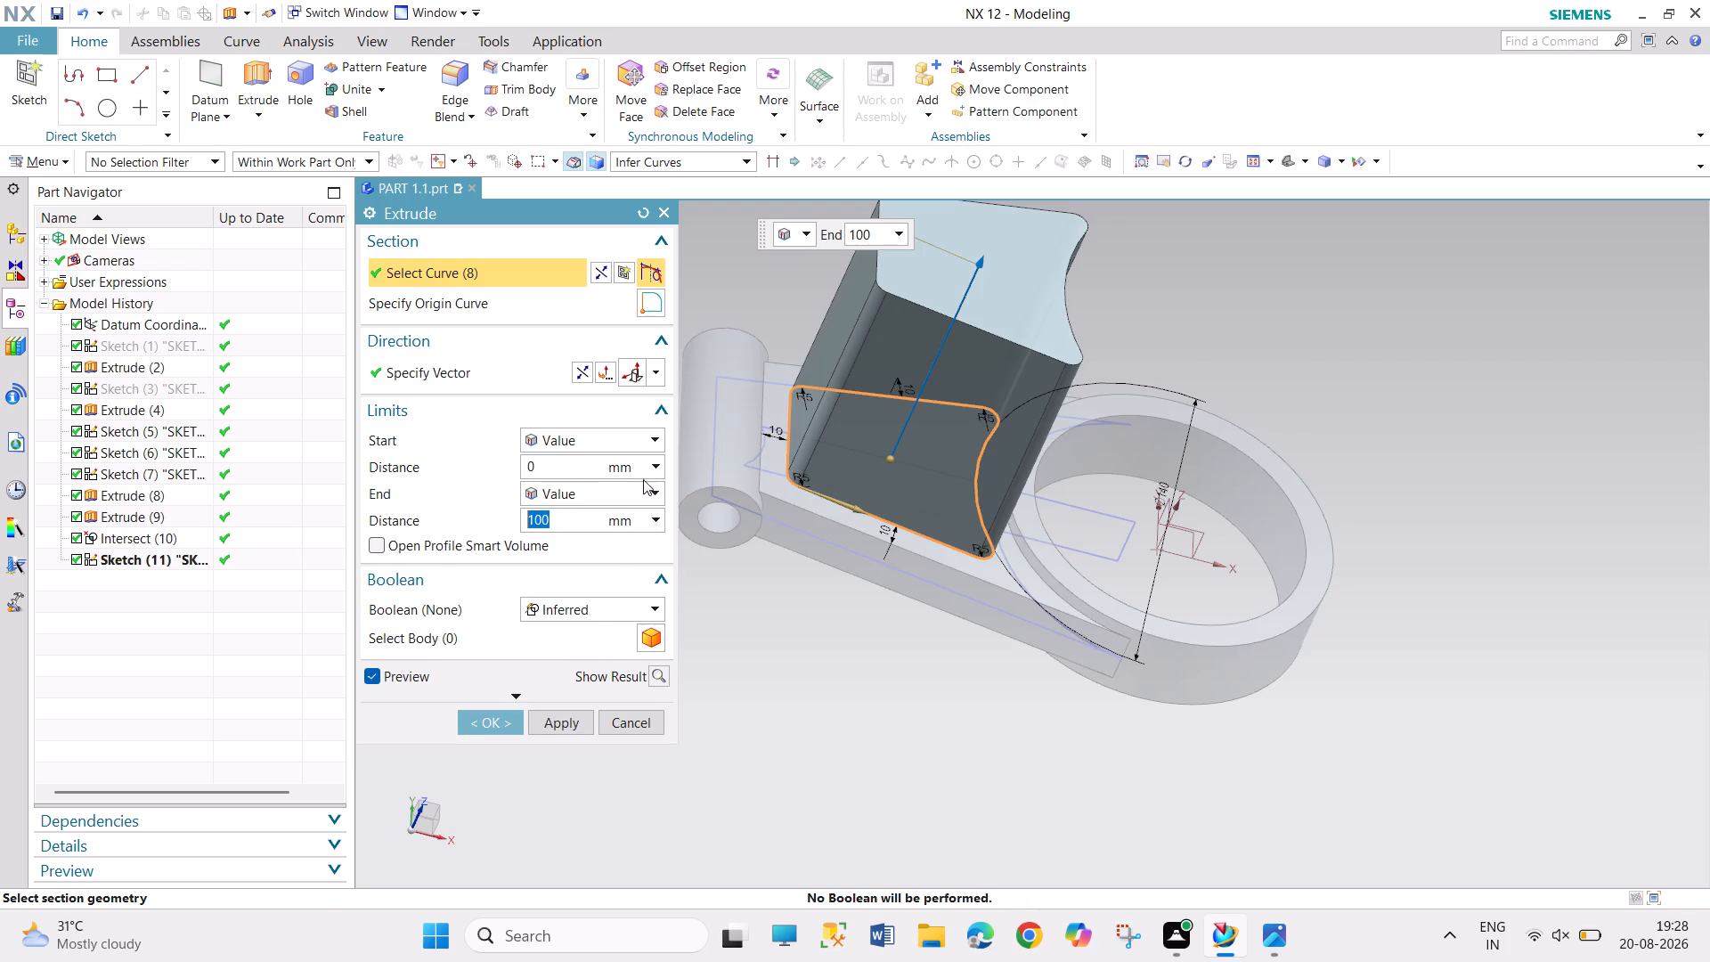
pyautogui.click(582, 367)
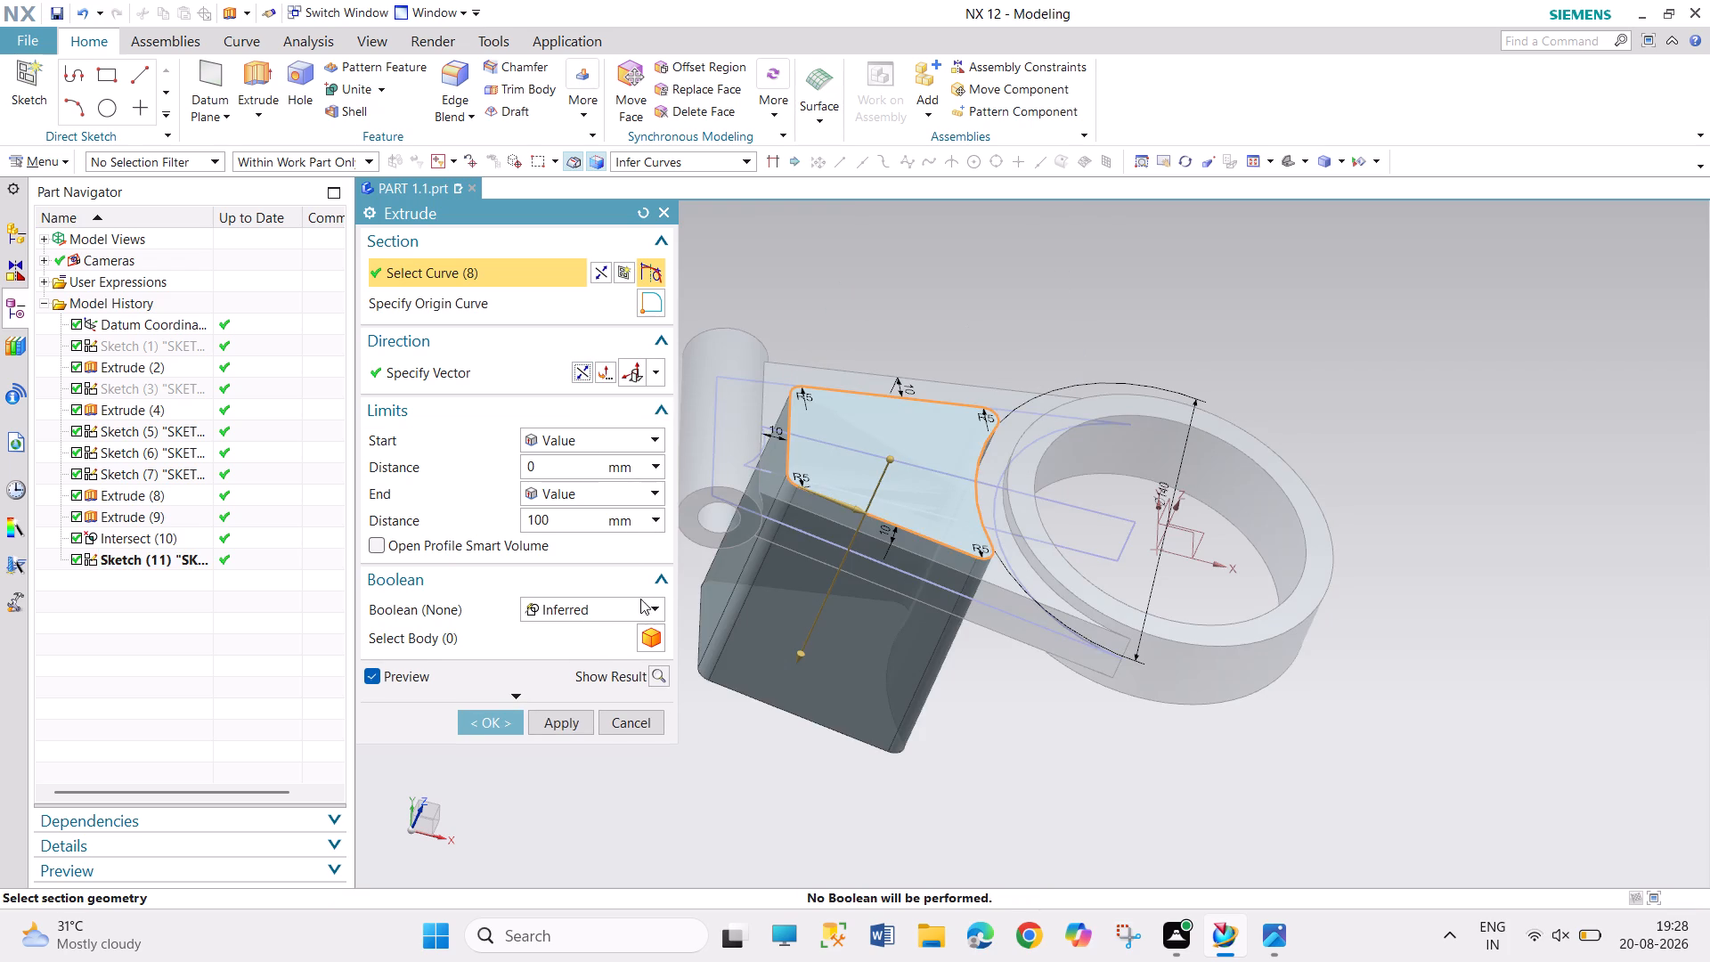
pyautogui.doubleClick(571, 523)
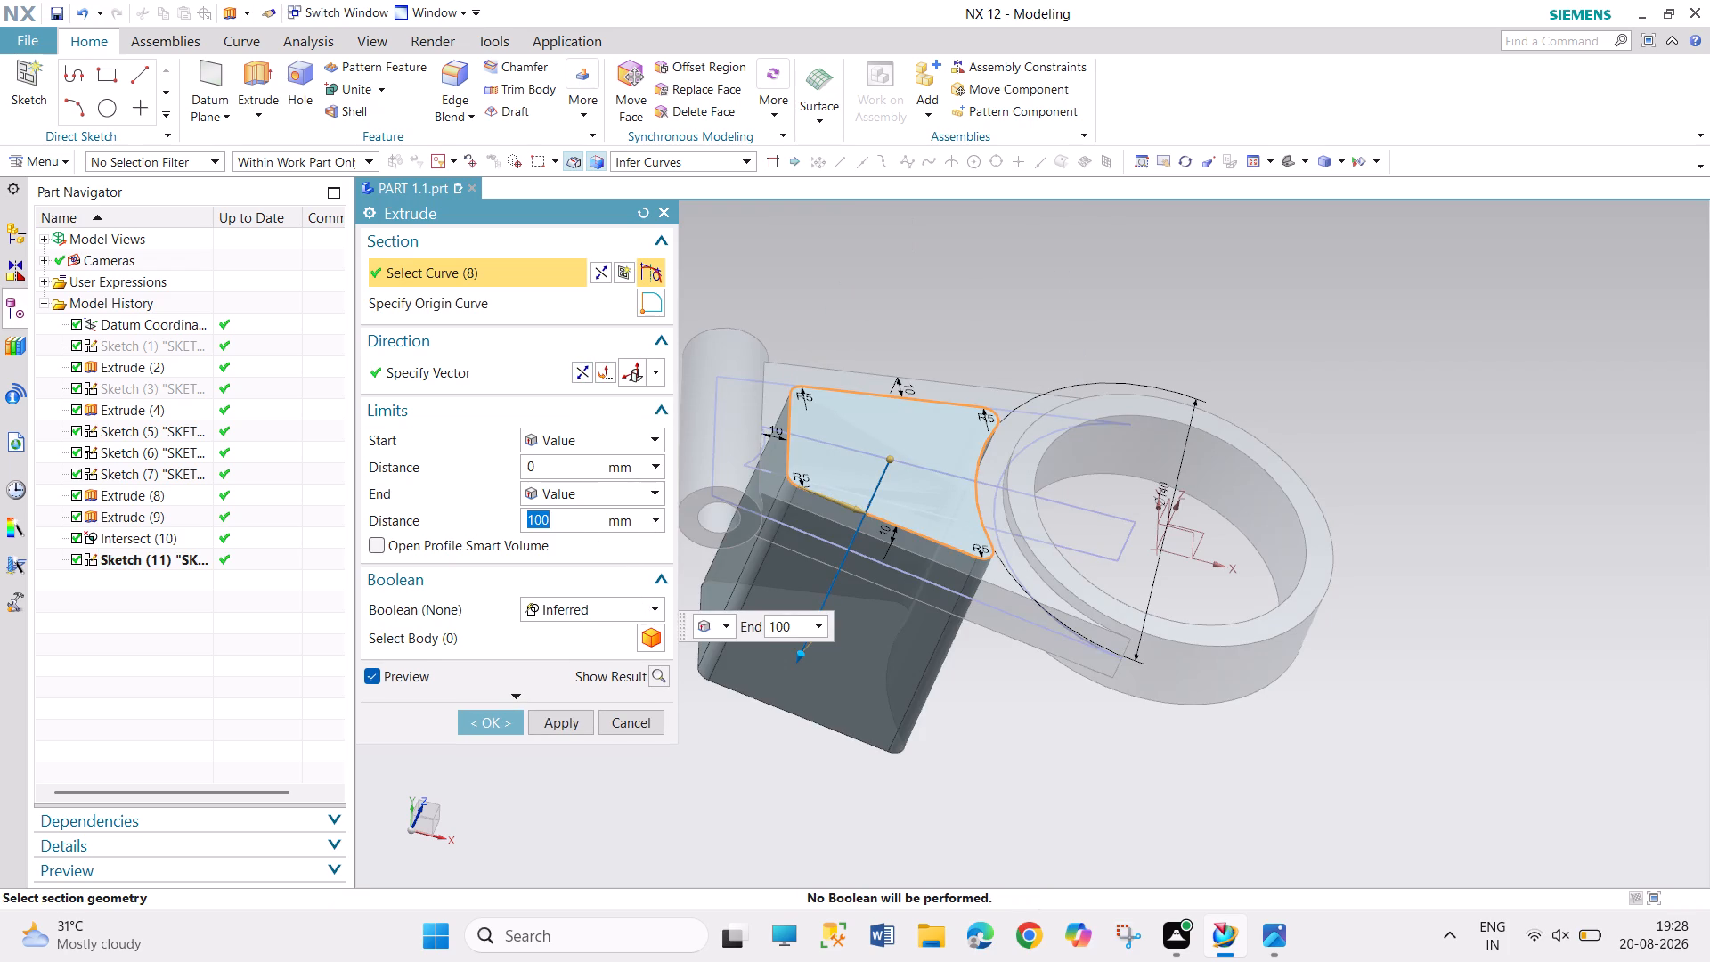
pyautogui.write('20')
pyautogui.press('Return')
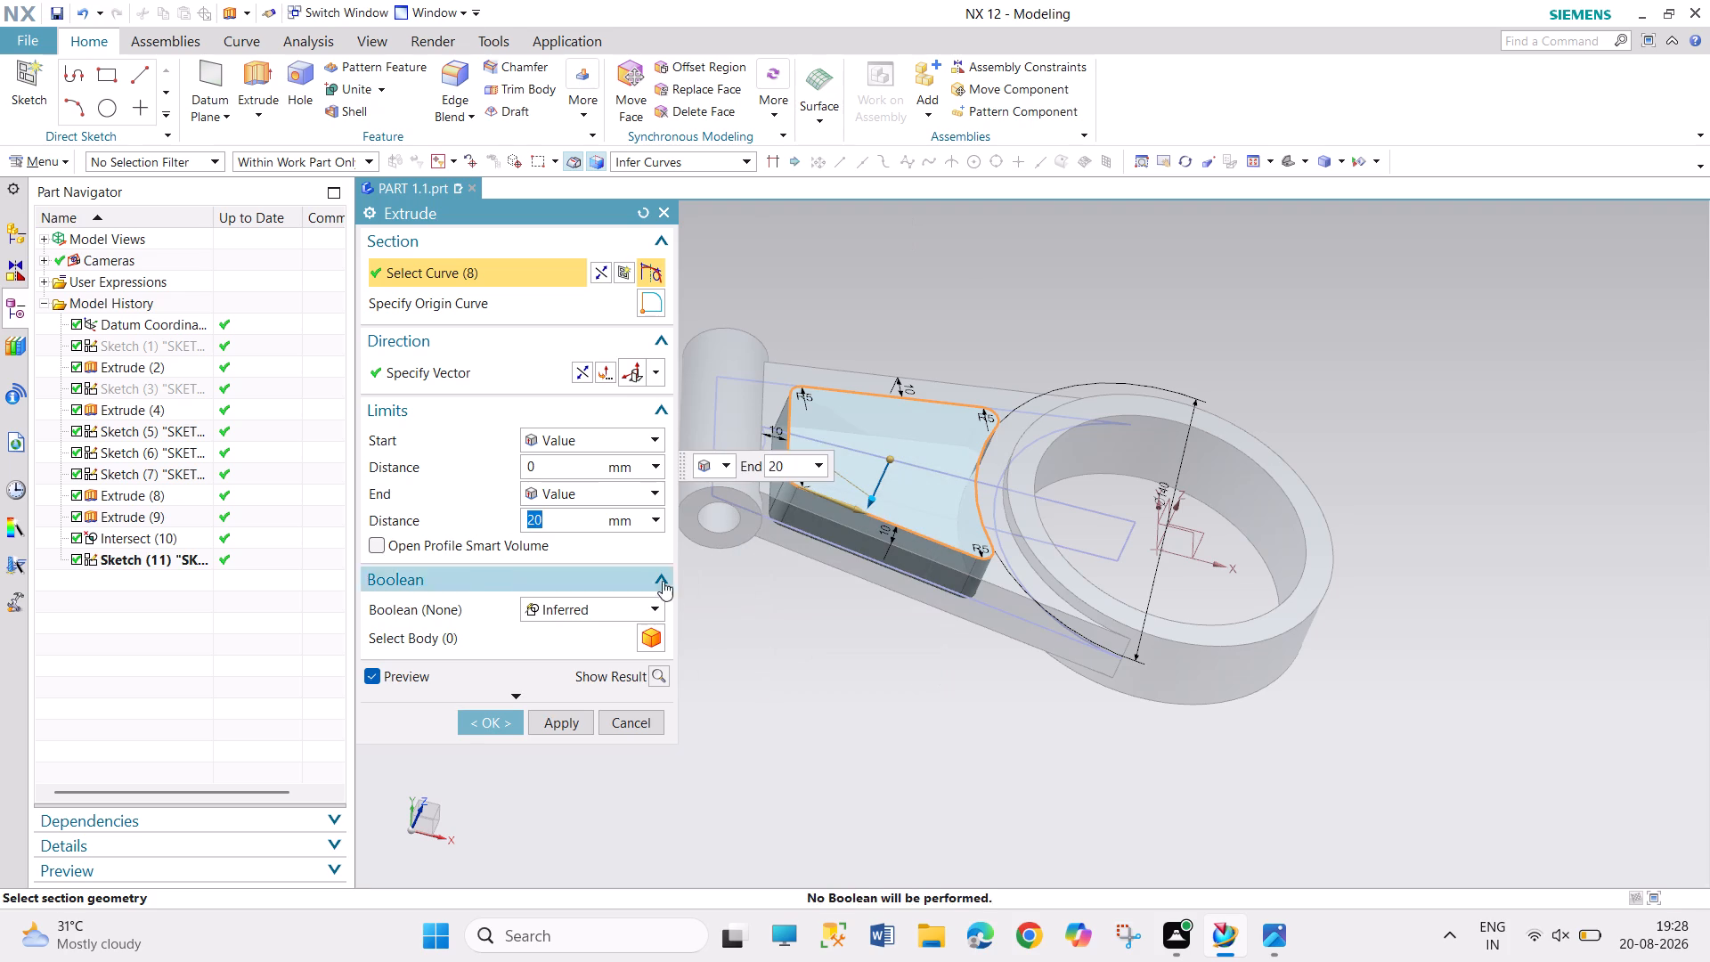
pyautogui.scroll(1, 733, 653)
pyautogui.moveTo(733, 653); pyautogui.dragTo(785, 574, button='middle')
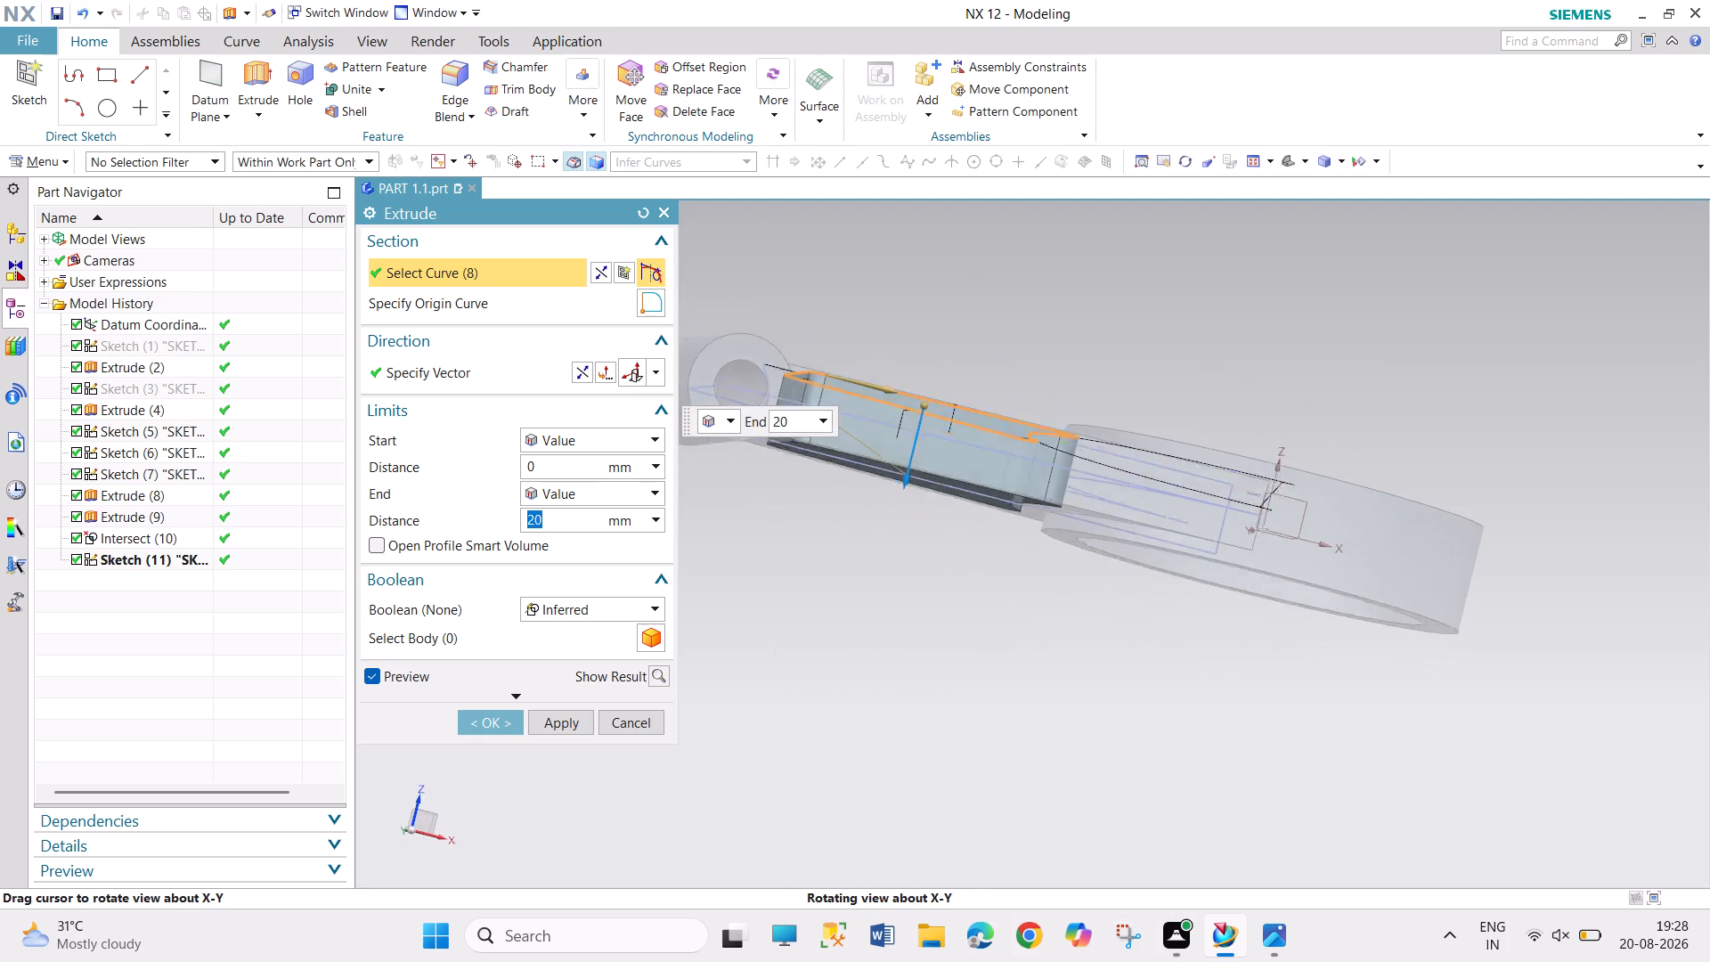
pyautogui.moveTo(785, 574); pyautogui.dragTo(786, 578, button='middle')
pyautogui.click(644, 607)
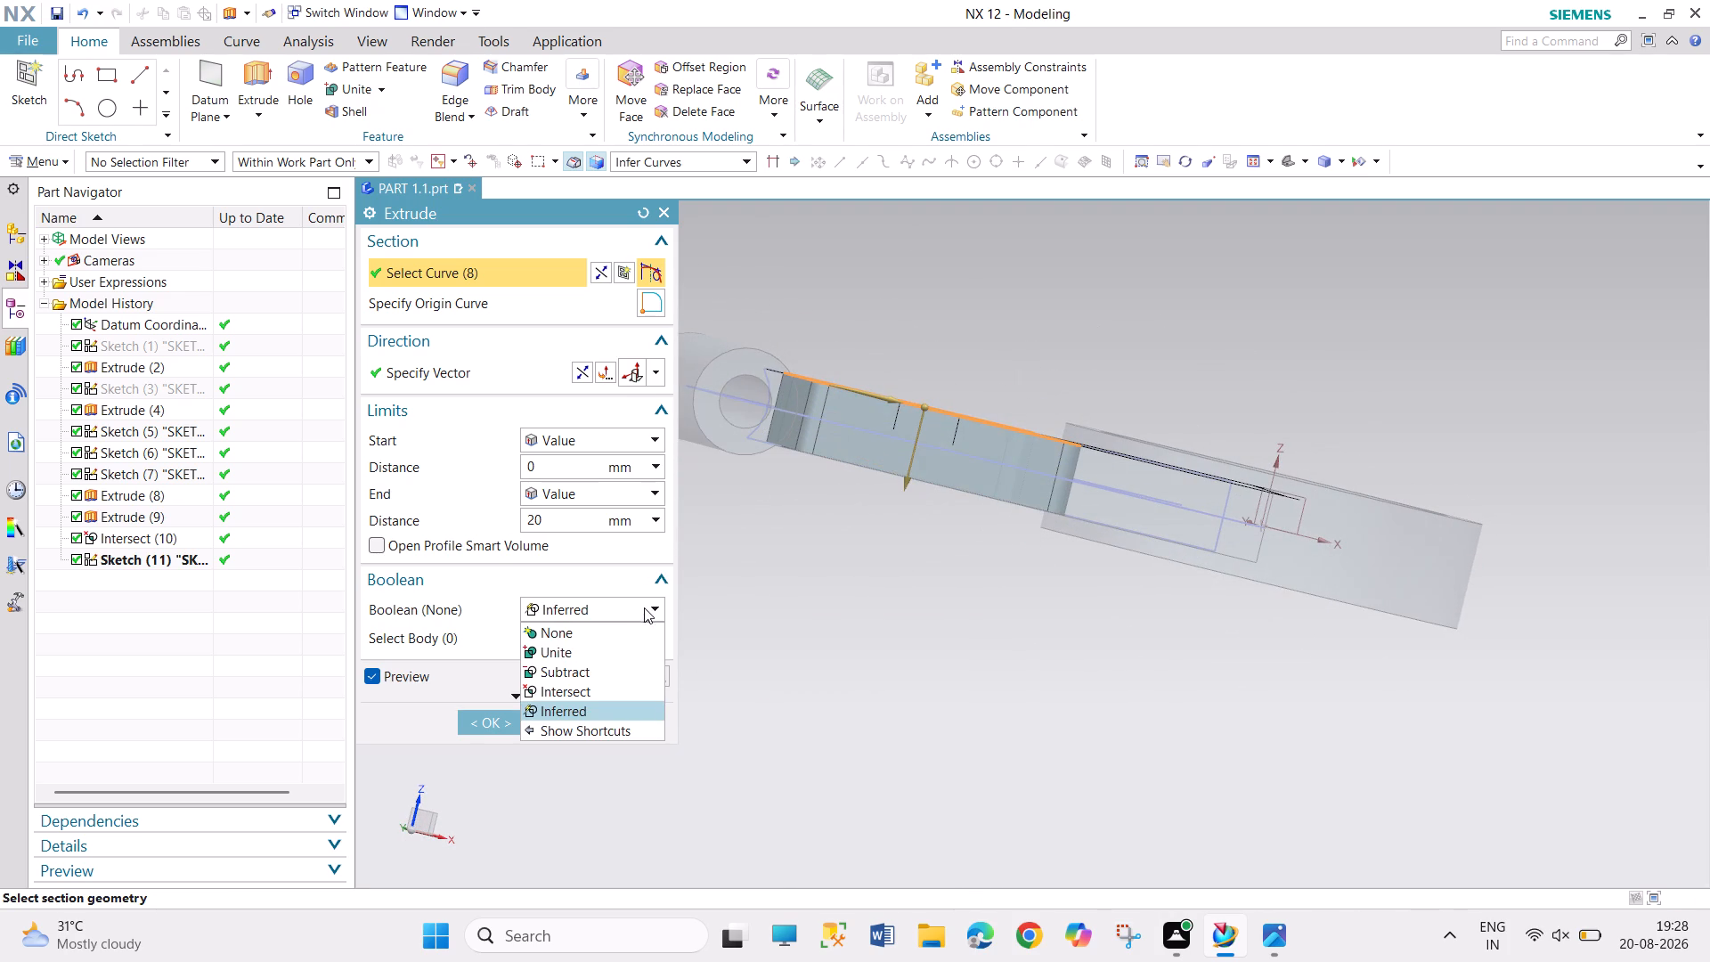
pyautogui.click(597, 670)
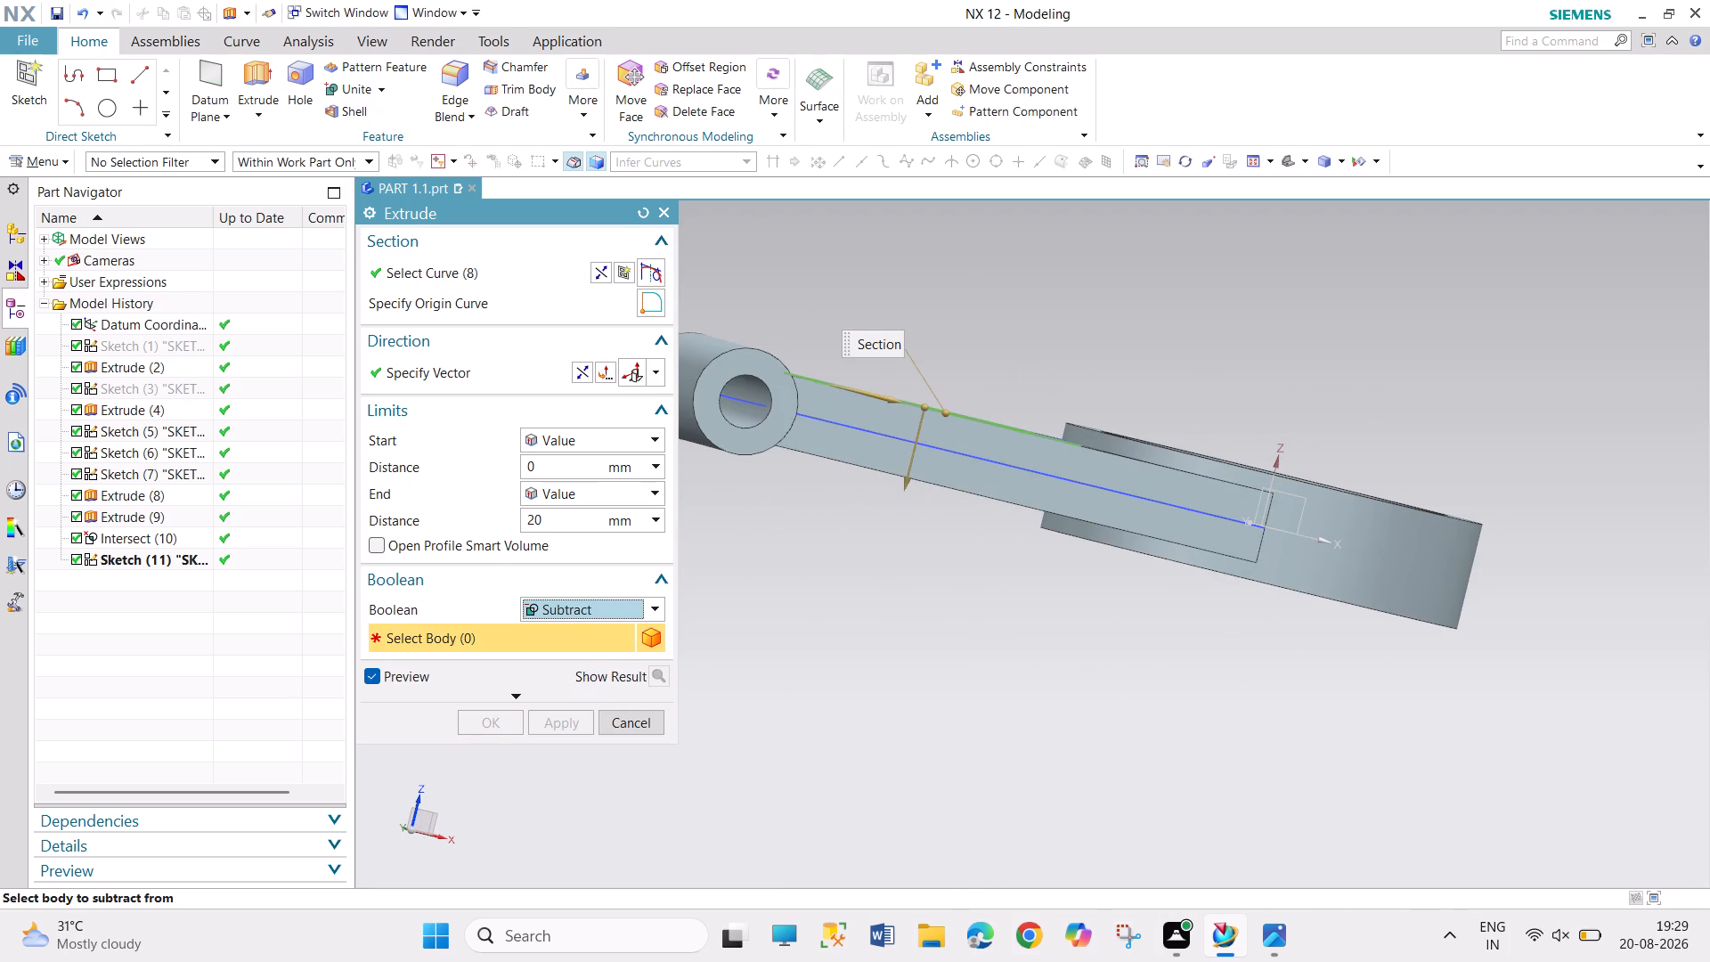
pyautogui.click(970, 476)
pyautogui.moveTo(943, 568); pyautogui.dragTo(937, 631, button='middle')
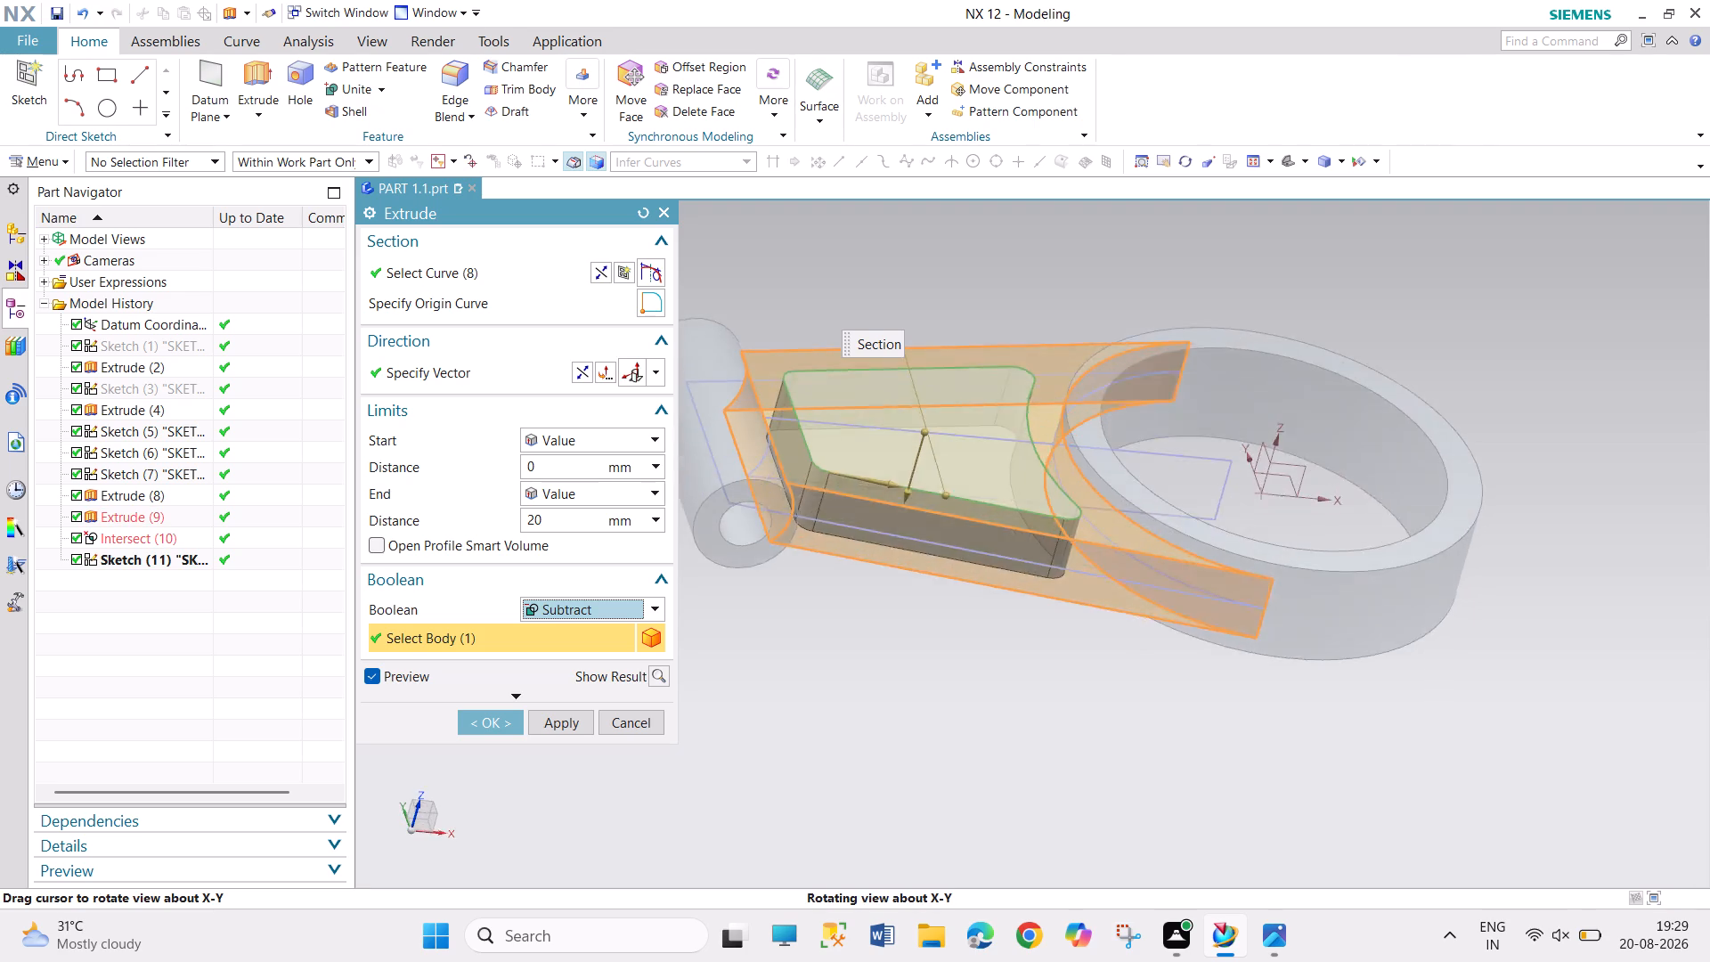
pyautogui.moveTo(937, 631); pyautogui.dragTo(932, 656, button='middle')
pyautogui.click(502, 722)
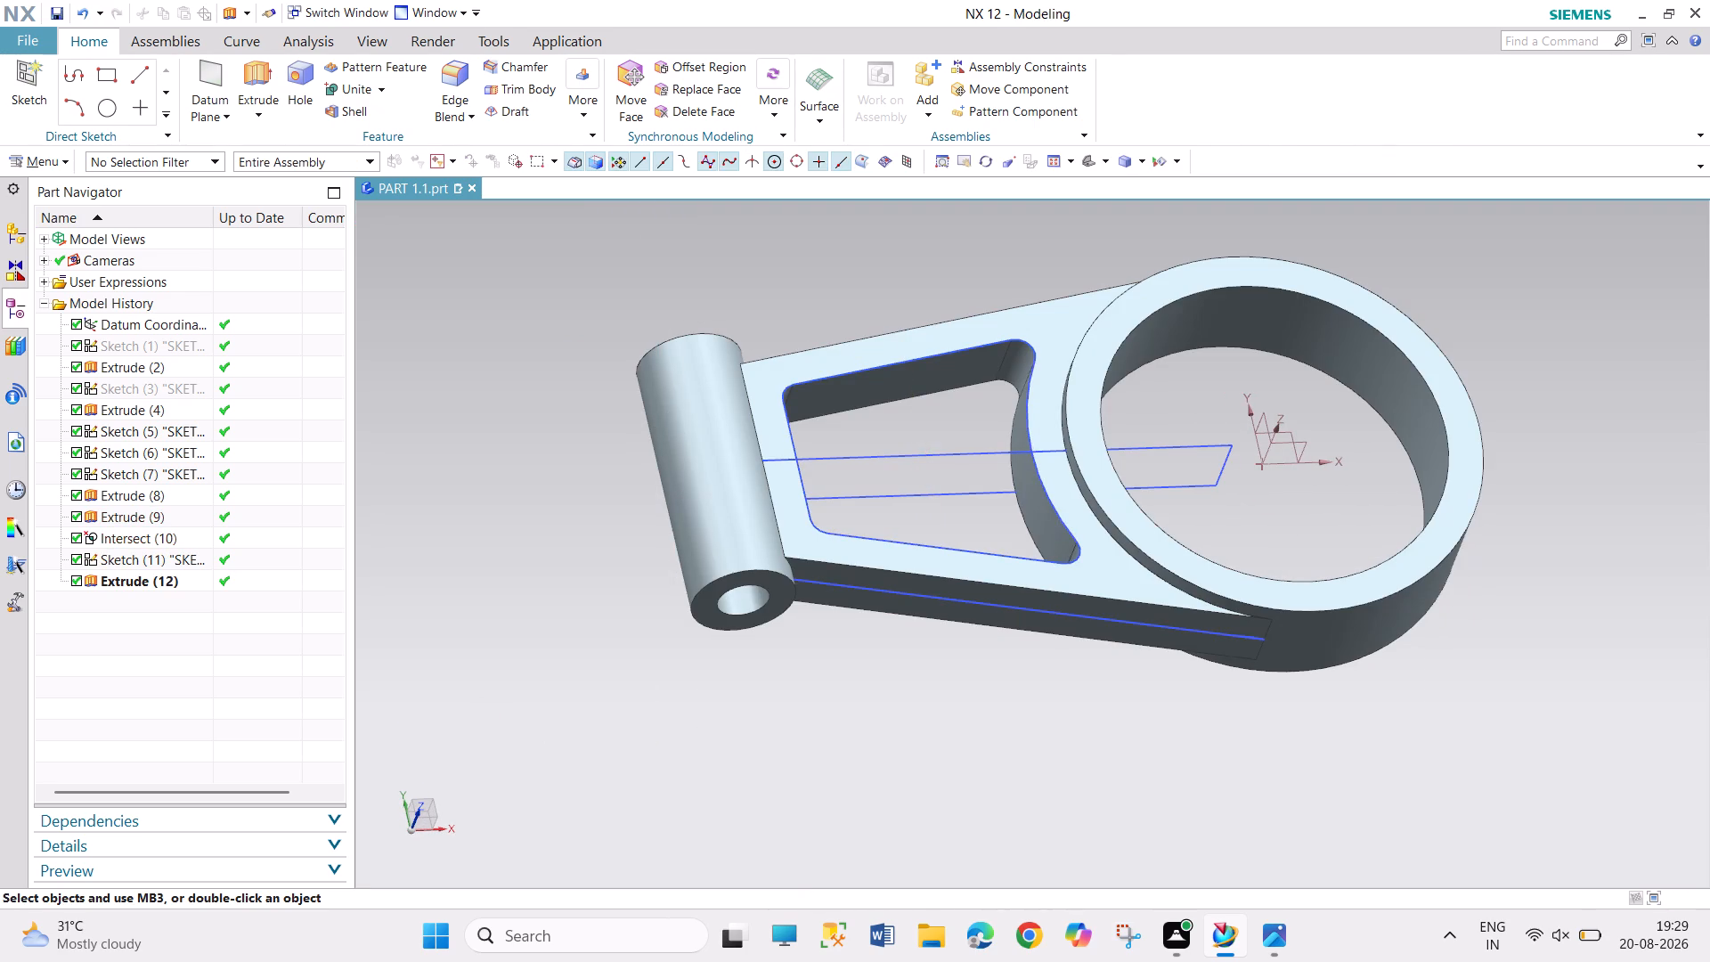
# Hide the web's side-profile sketch, the window profile sketch and the tapered web outline sketch.
pyautogui.moveTo(699, 707); pyautogui.dragTo(795, 586, button='middle')
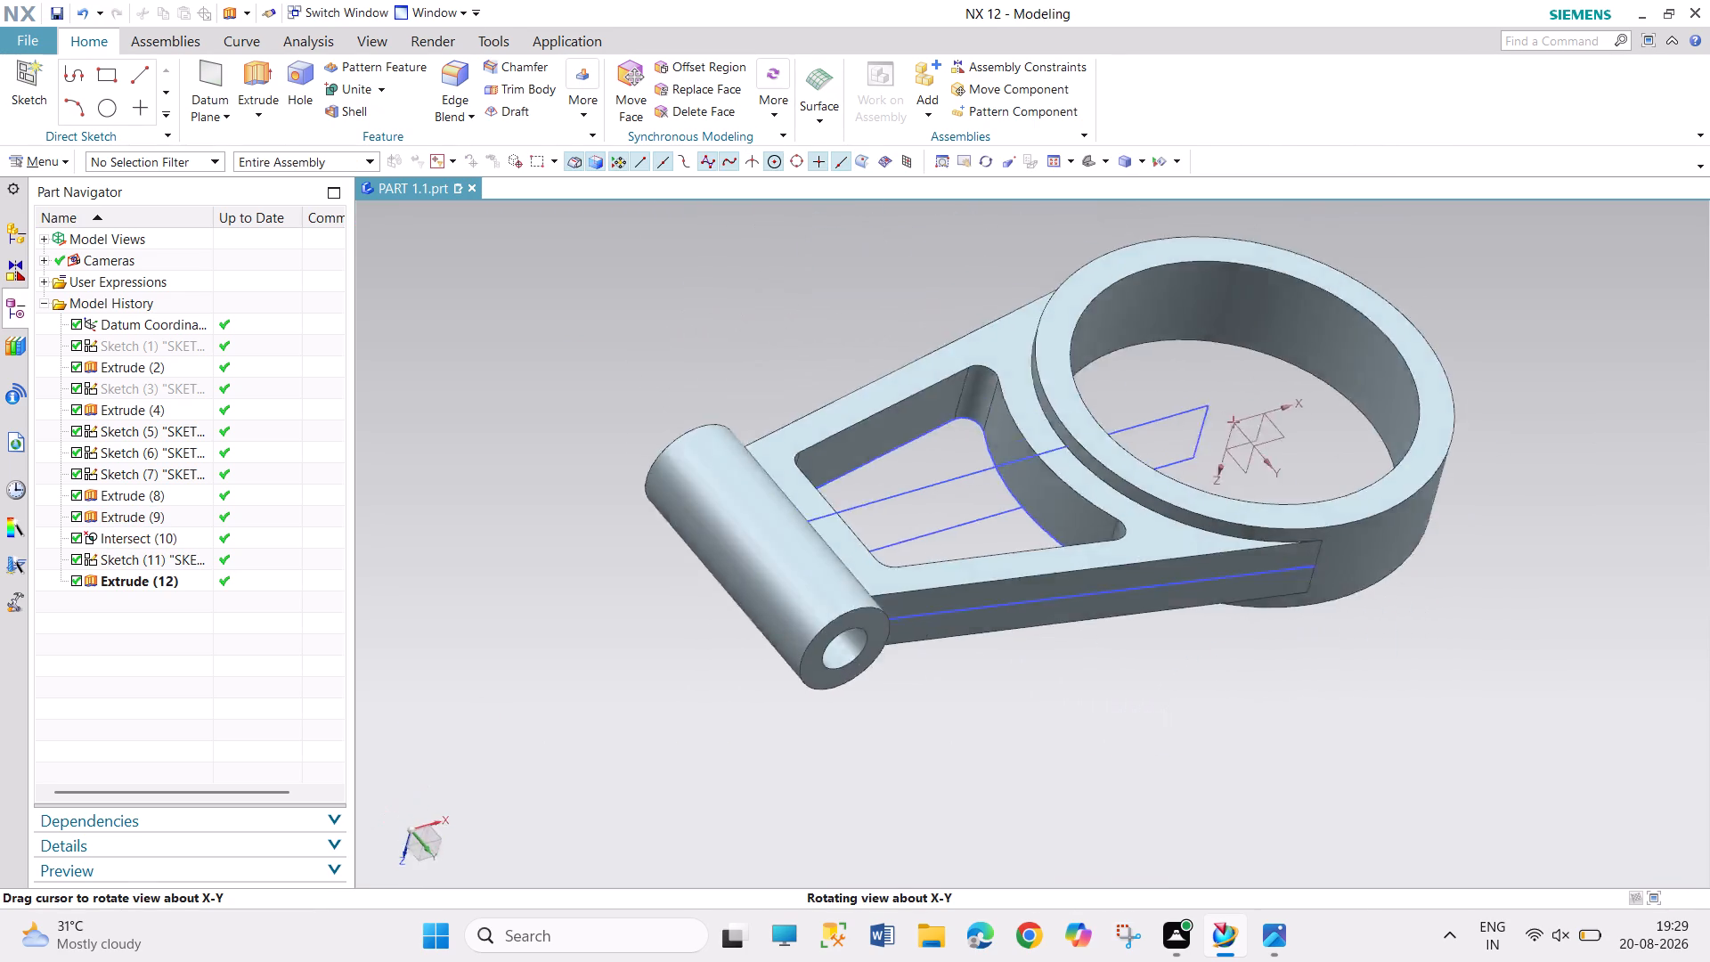
pyautogui.moveTo(795, 586); pyautogui.dragTo(737, 635, button='middle')
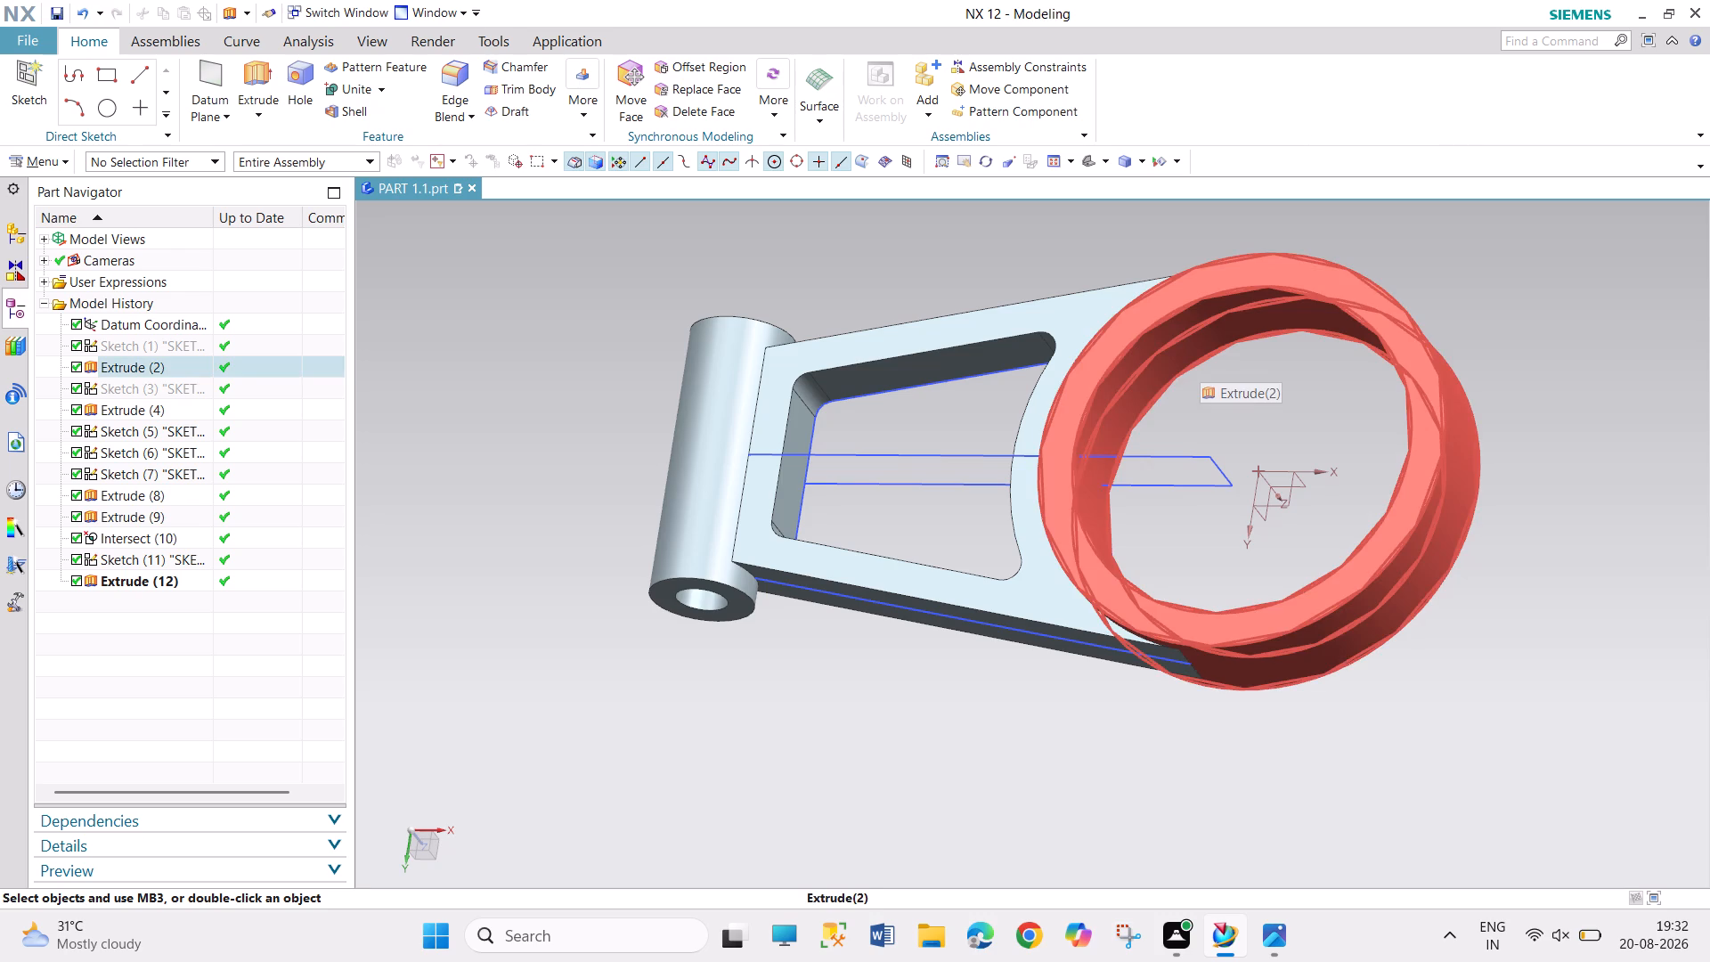
pyautogui.moveTo(866, 720); pyautogui.dragTo(875, 667, button='middle')
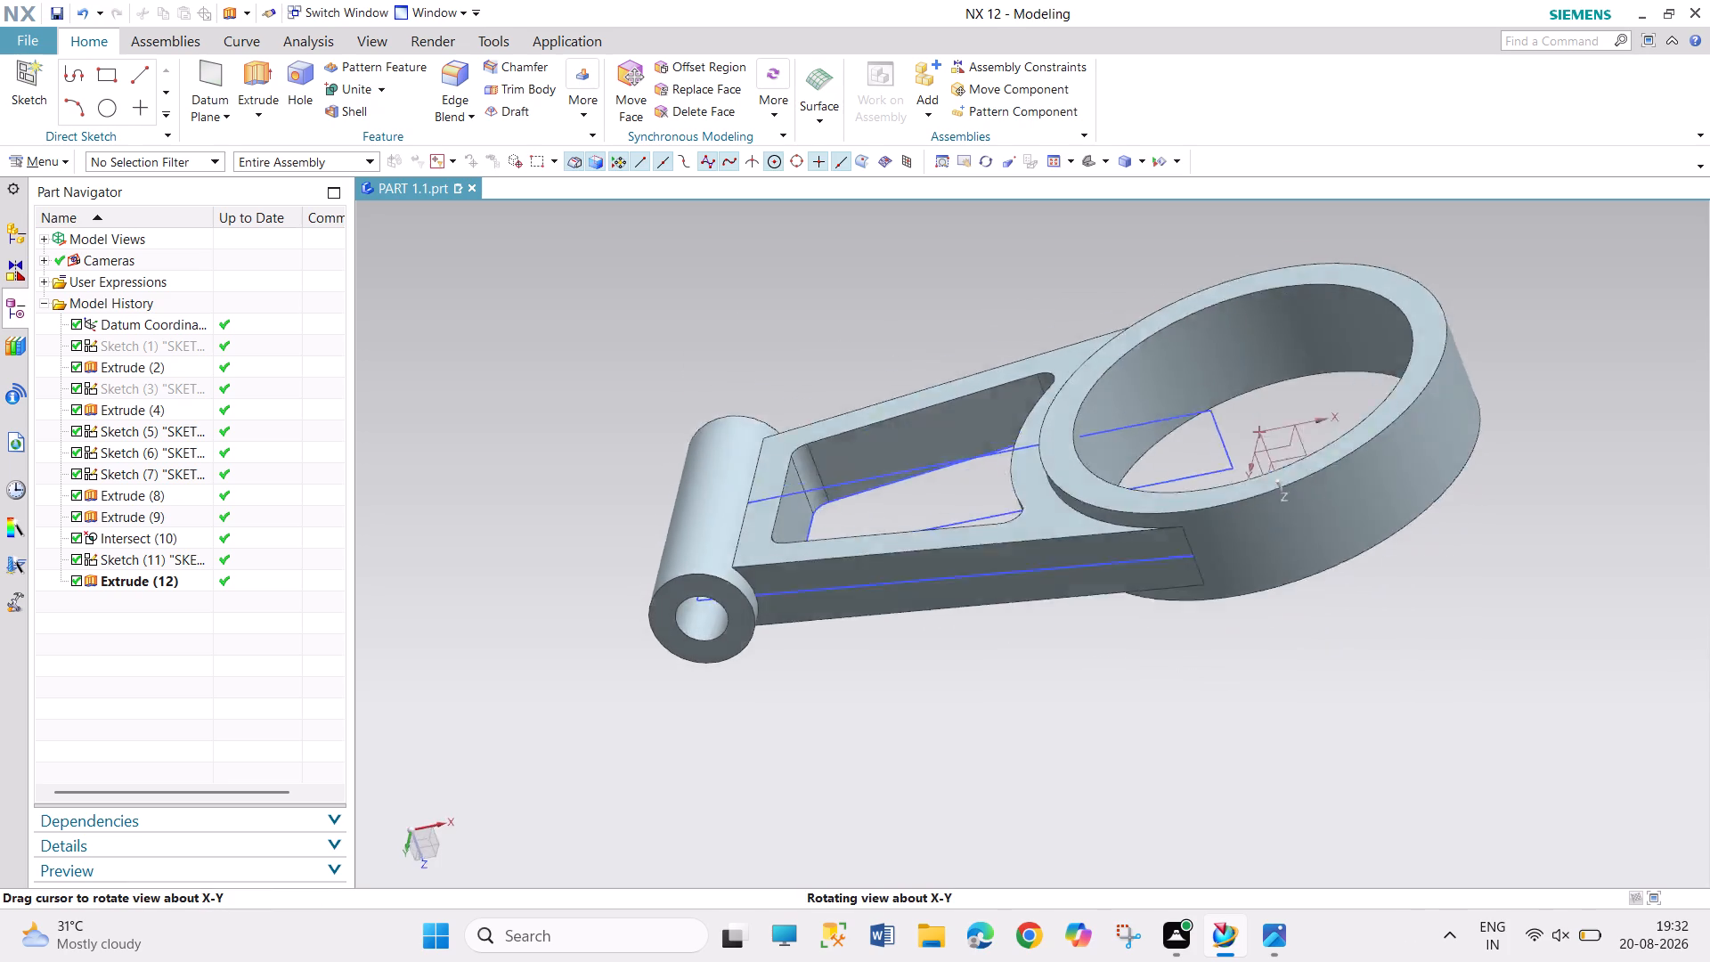
pyautogui.moveTo(875, 667); pyautogui.dragTo(936, 678, button='middle')
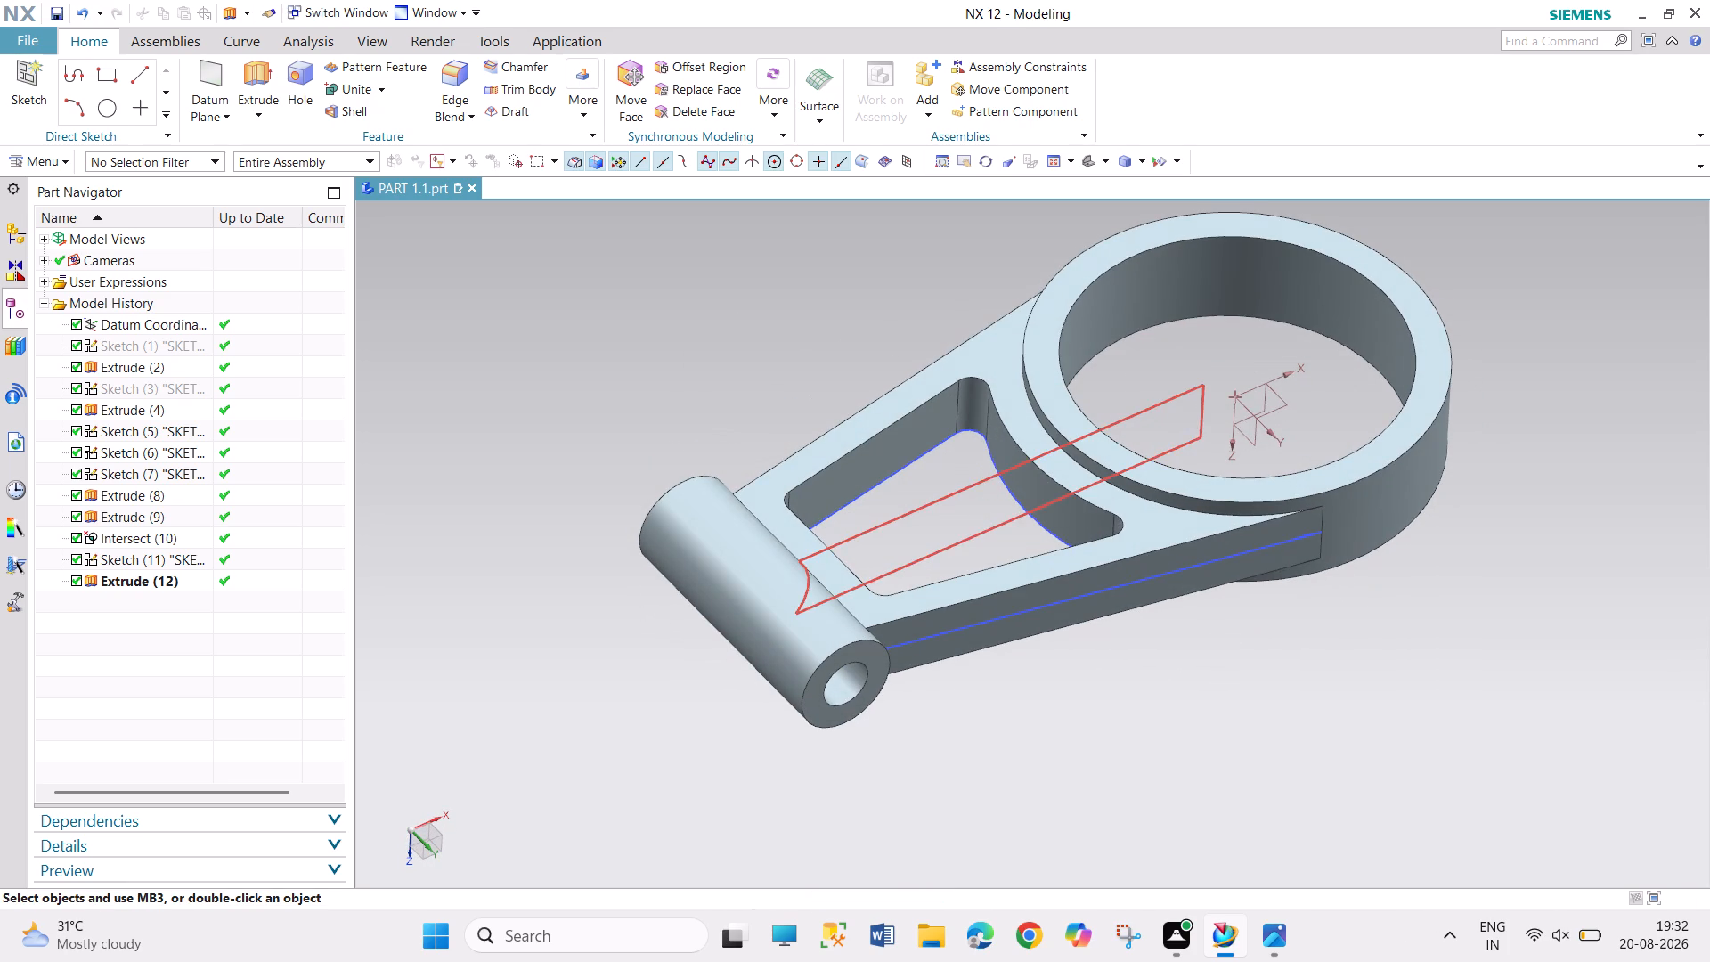
pyautogui.rightClick(926, 498)
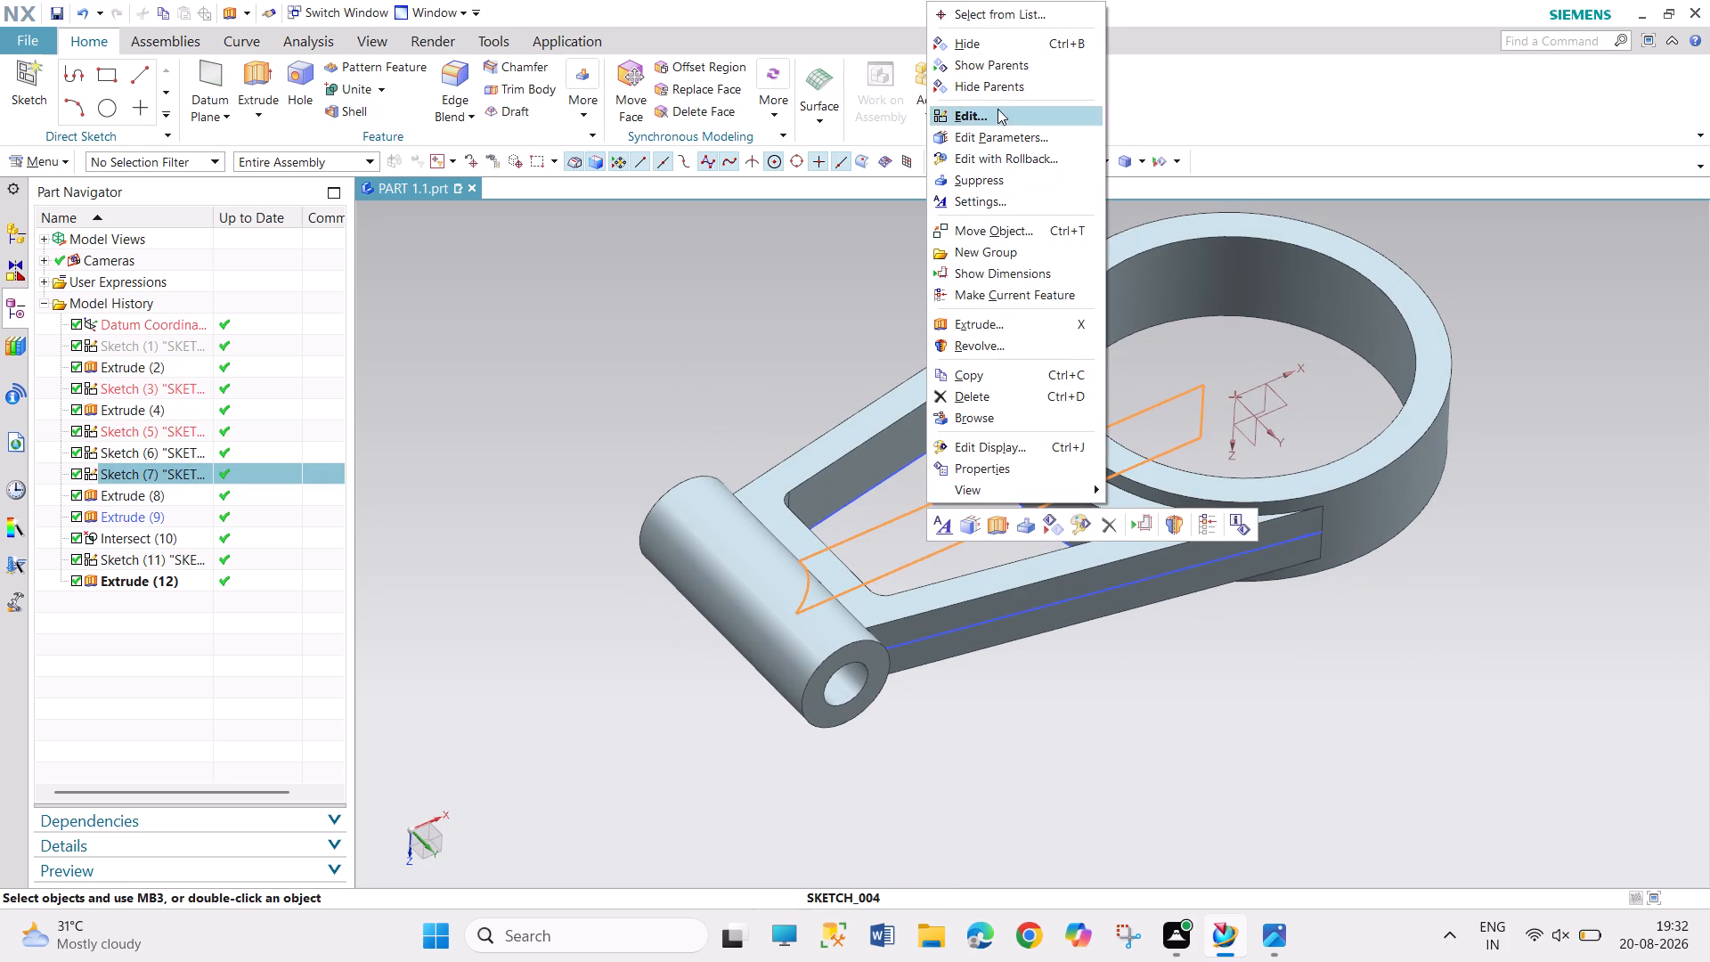
pyautogui.click(1017, 38)
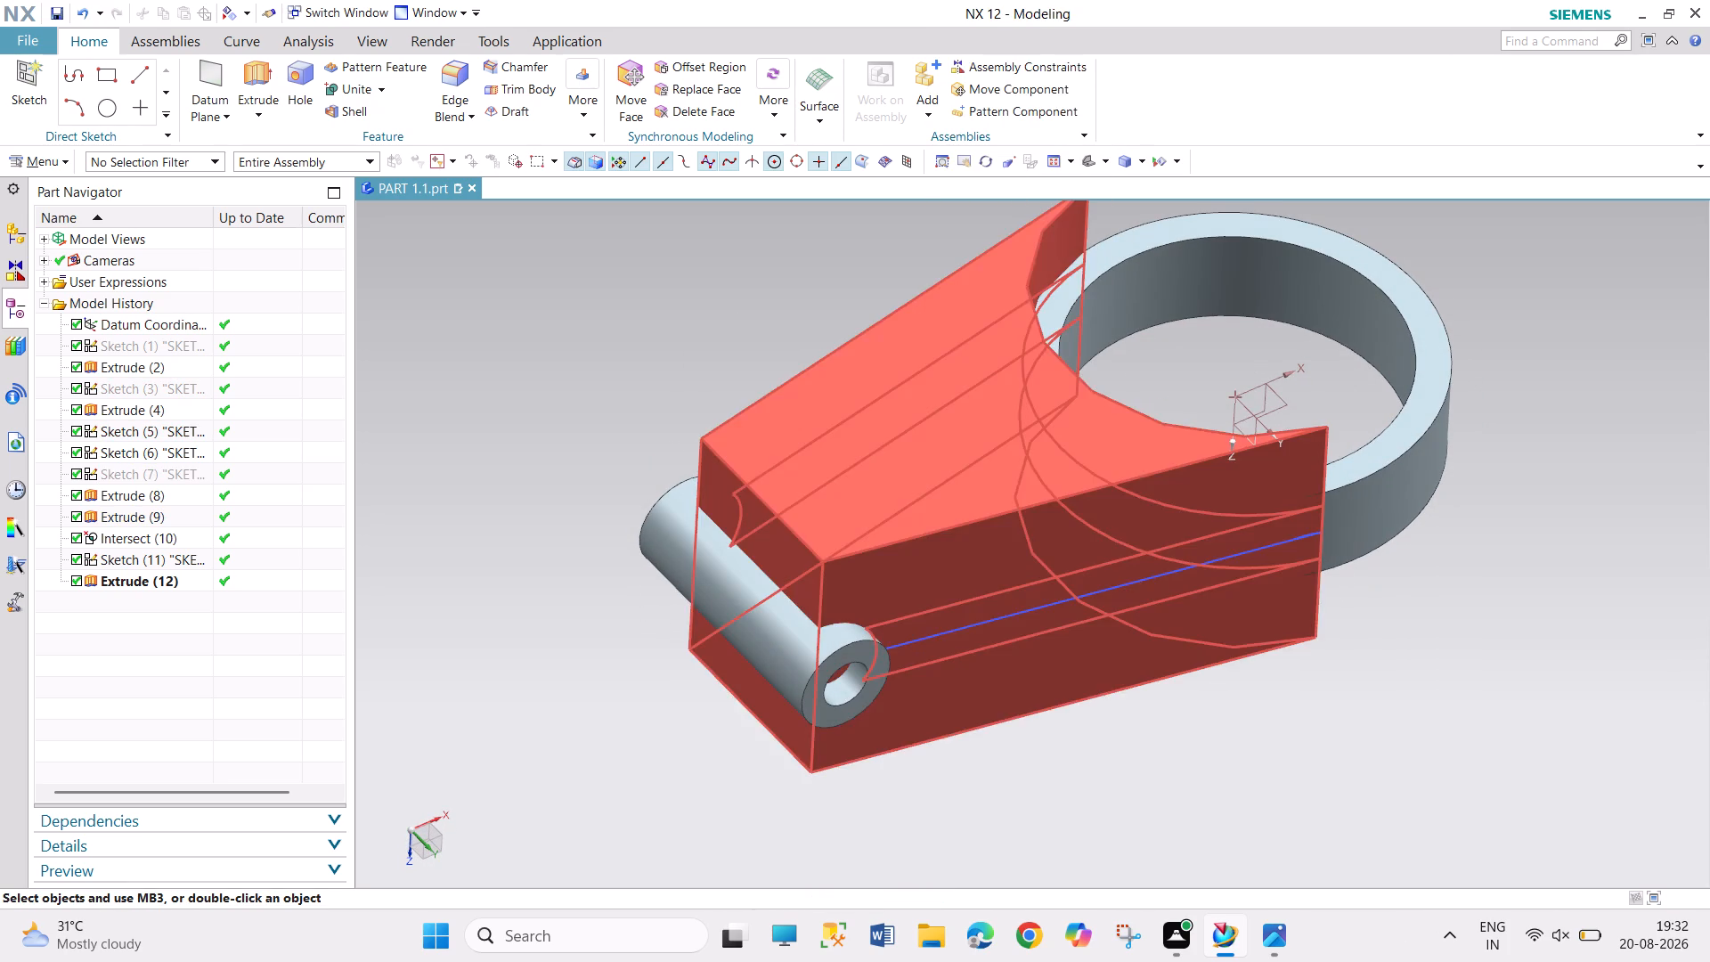
pyautogui.rightClick(1115, 584)
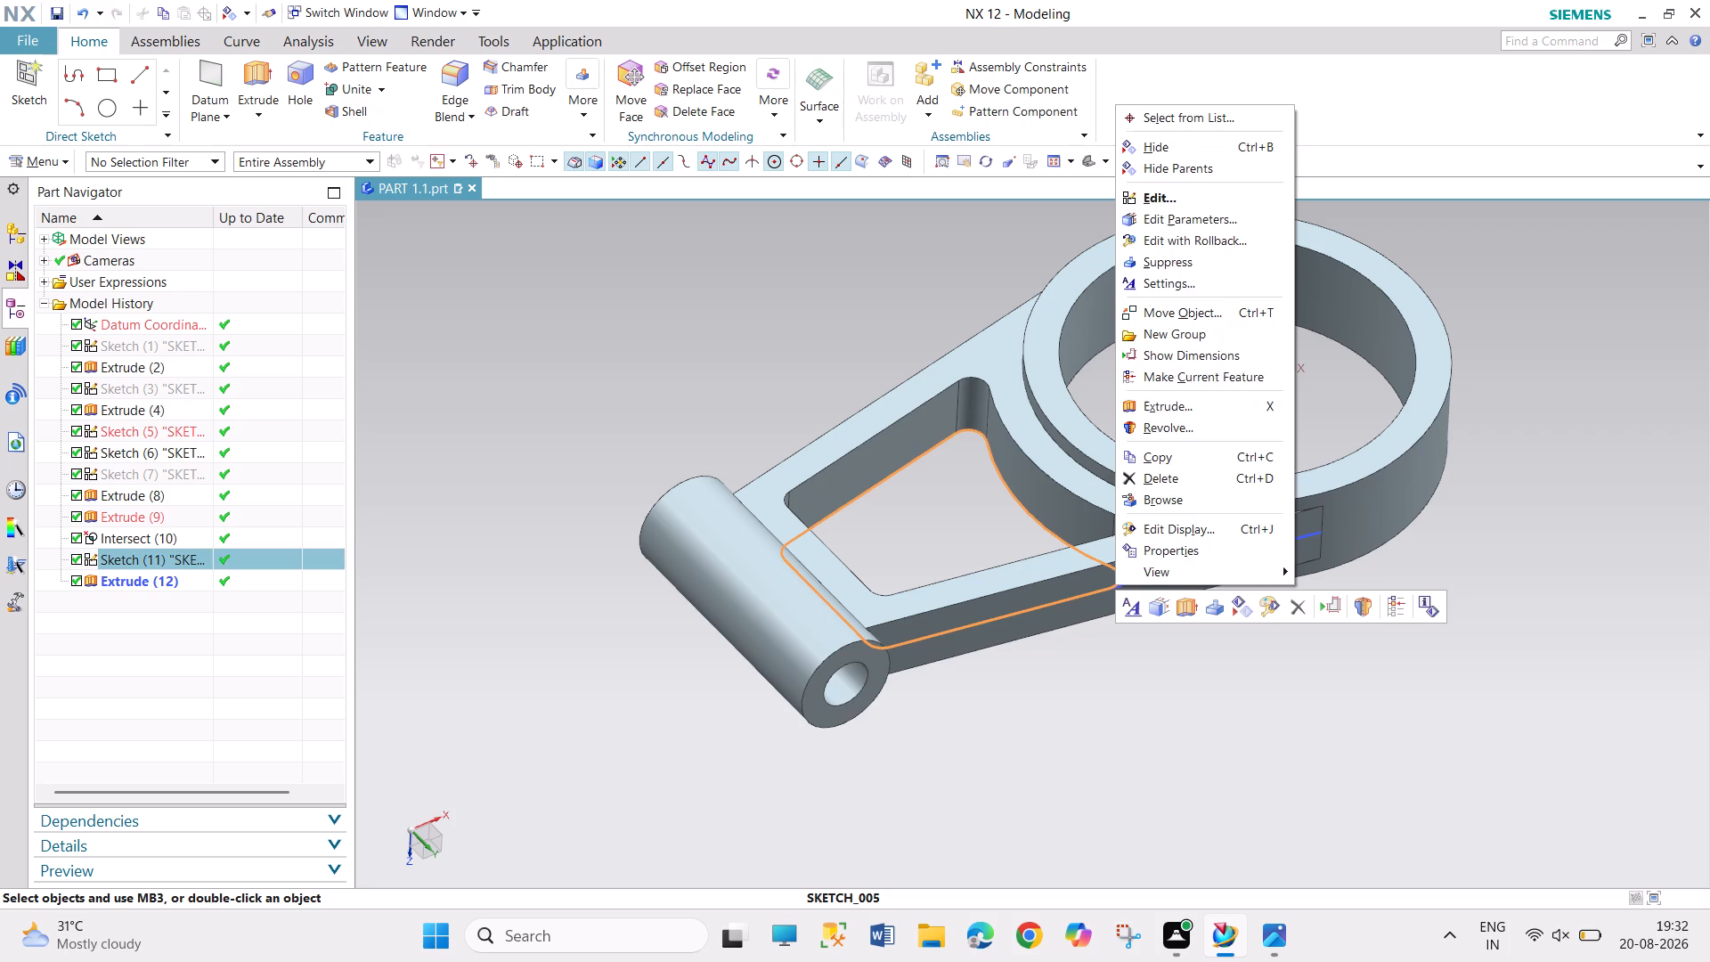
pyautogui.click(1196, 146)
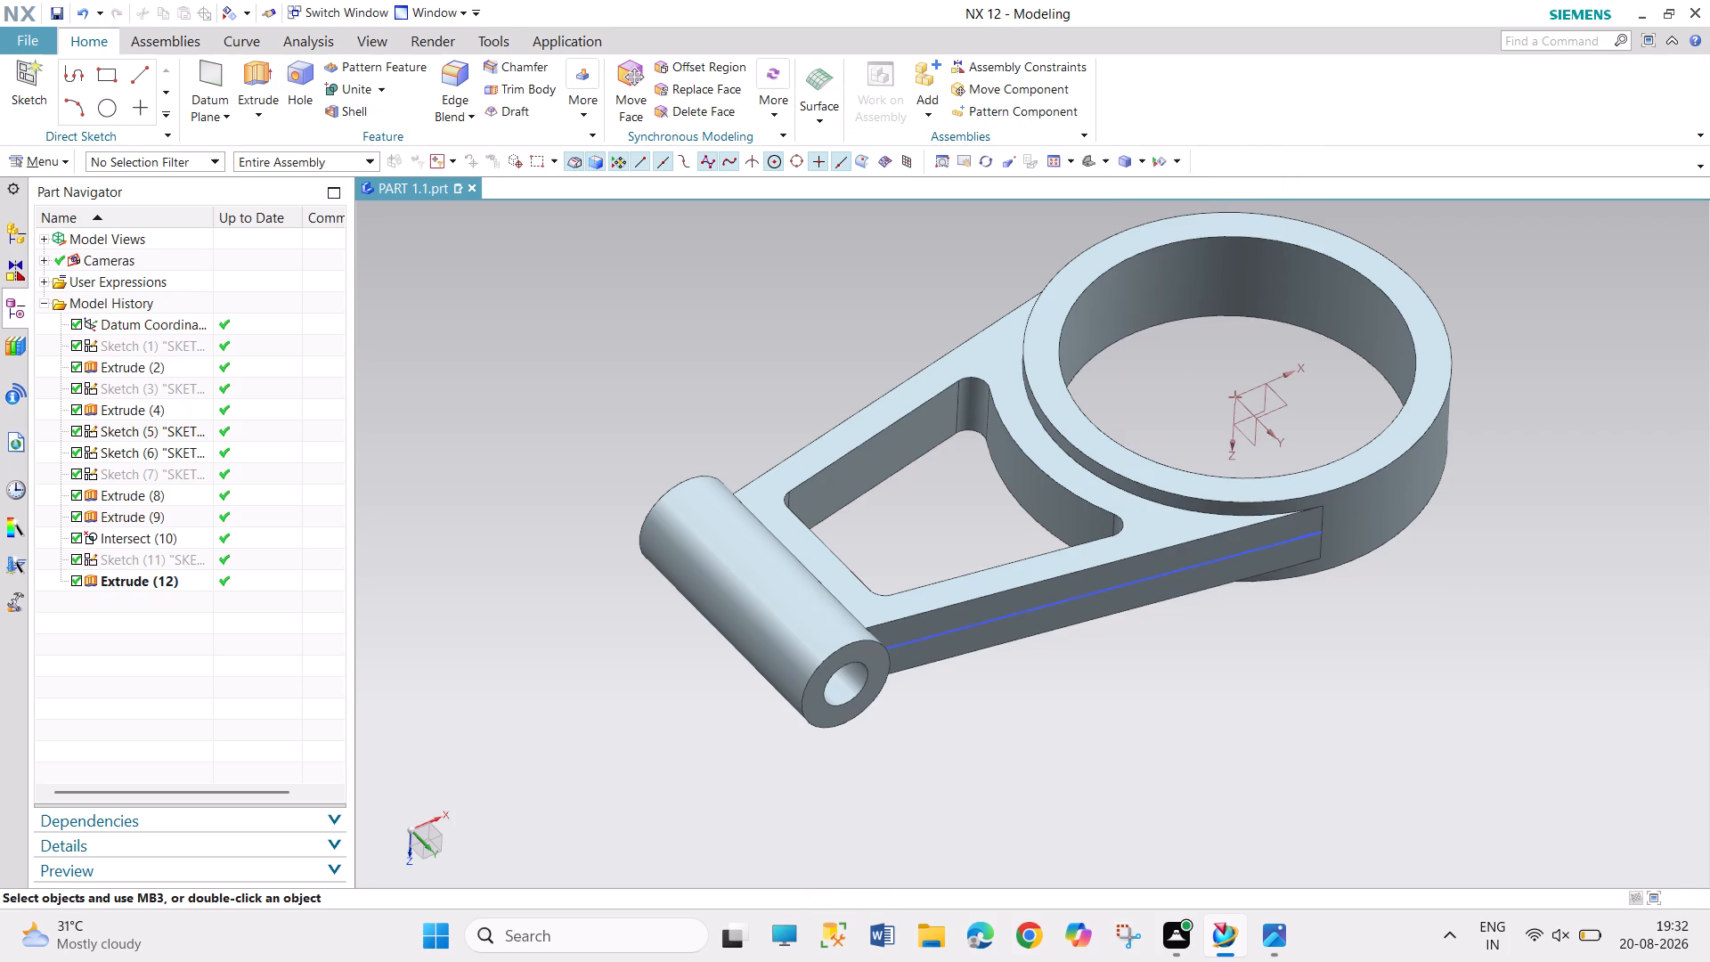
pyautogui.rightClick(1182, 564)
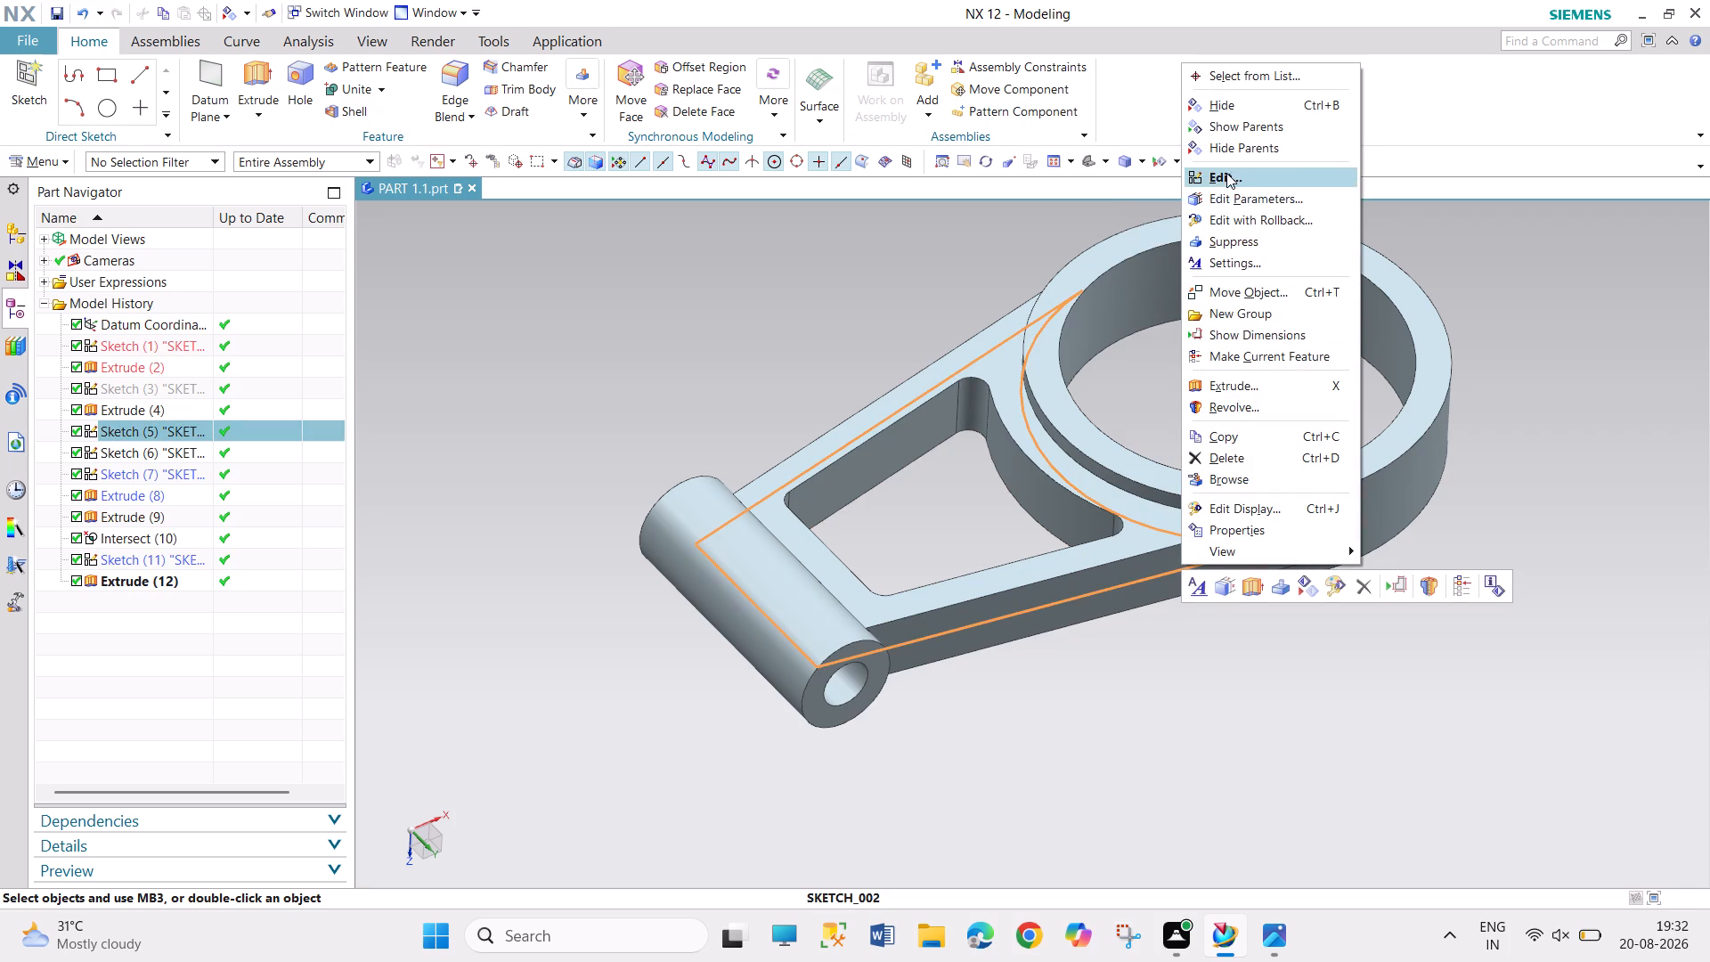
pyautogui.click(1257, 102)
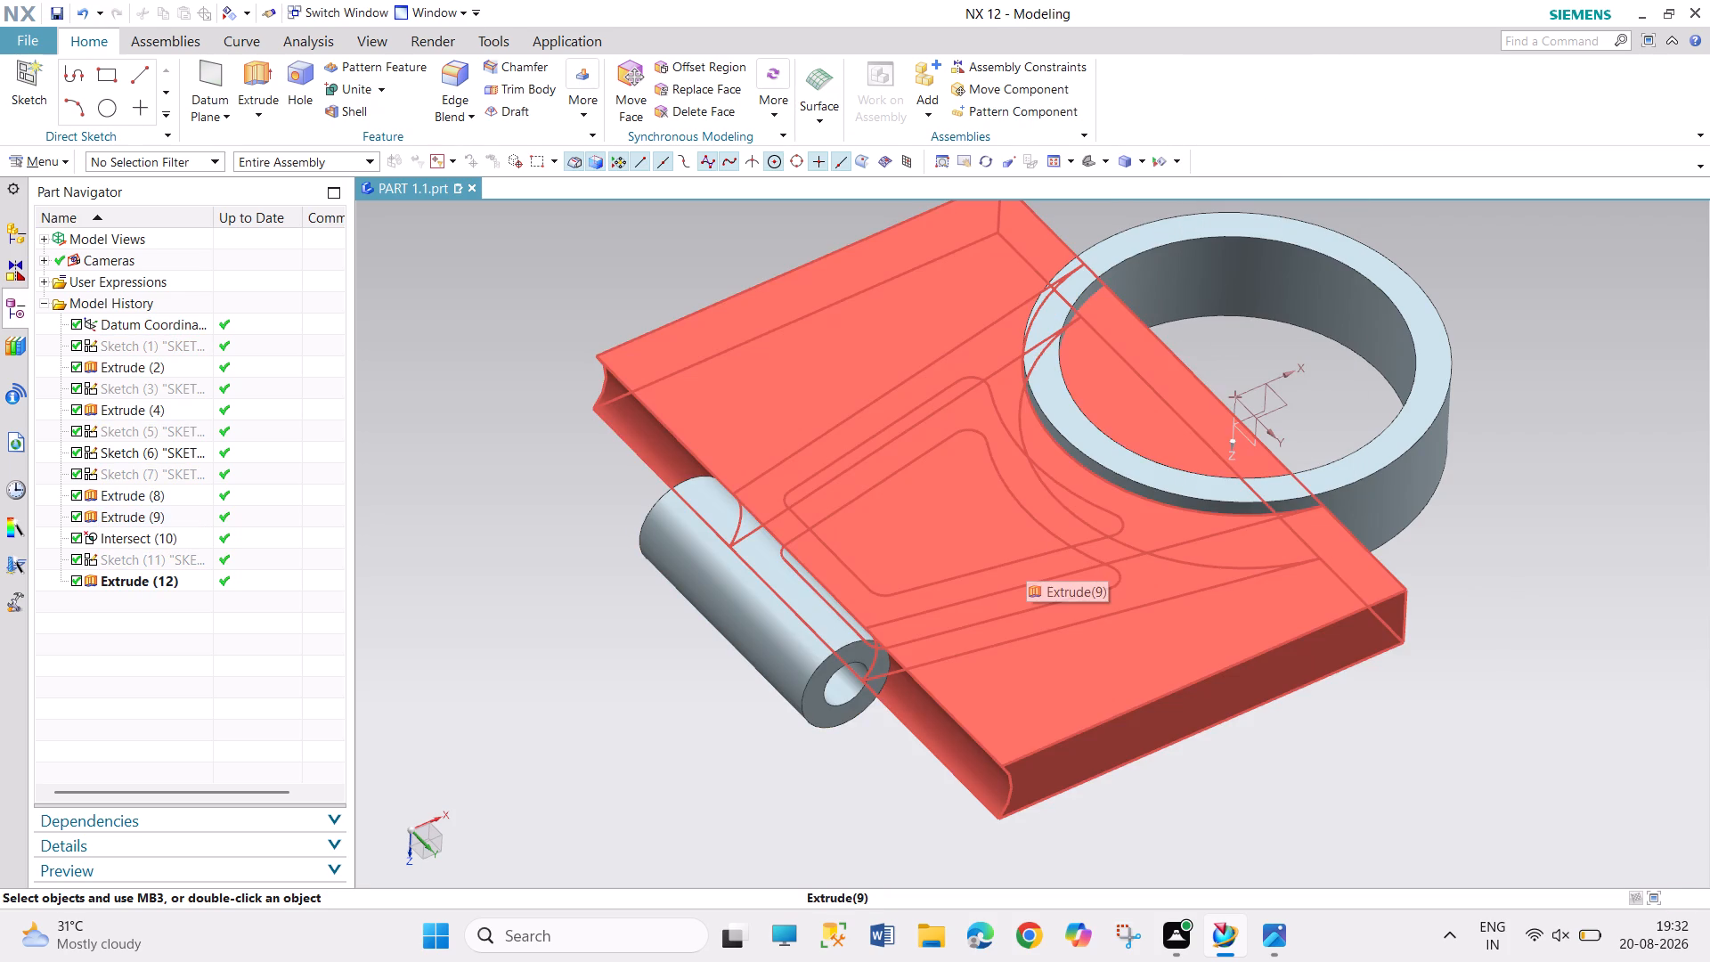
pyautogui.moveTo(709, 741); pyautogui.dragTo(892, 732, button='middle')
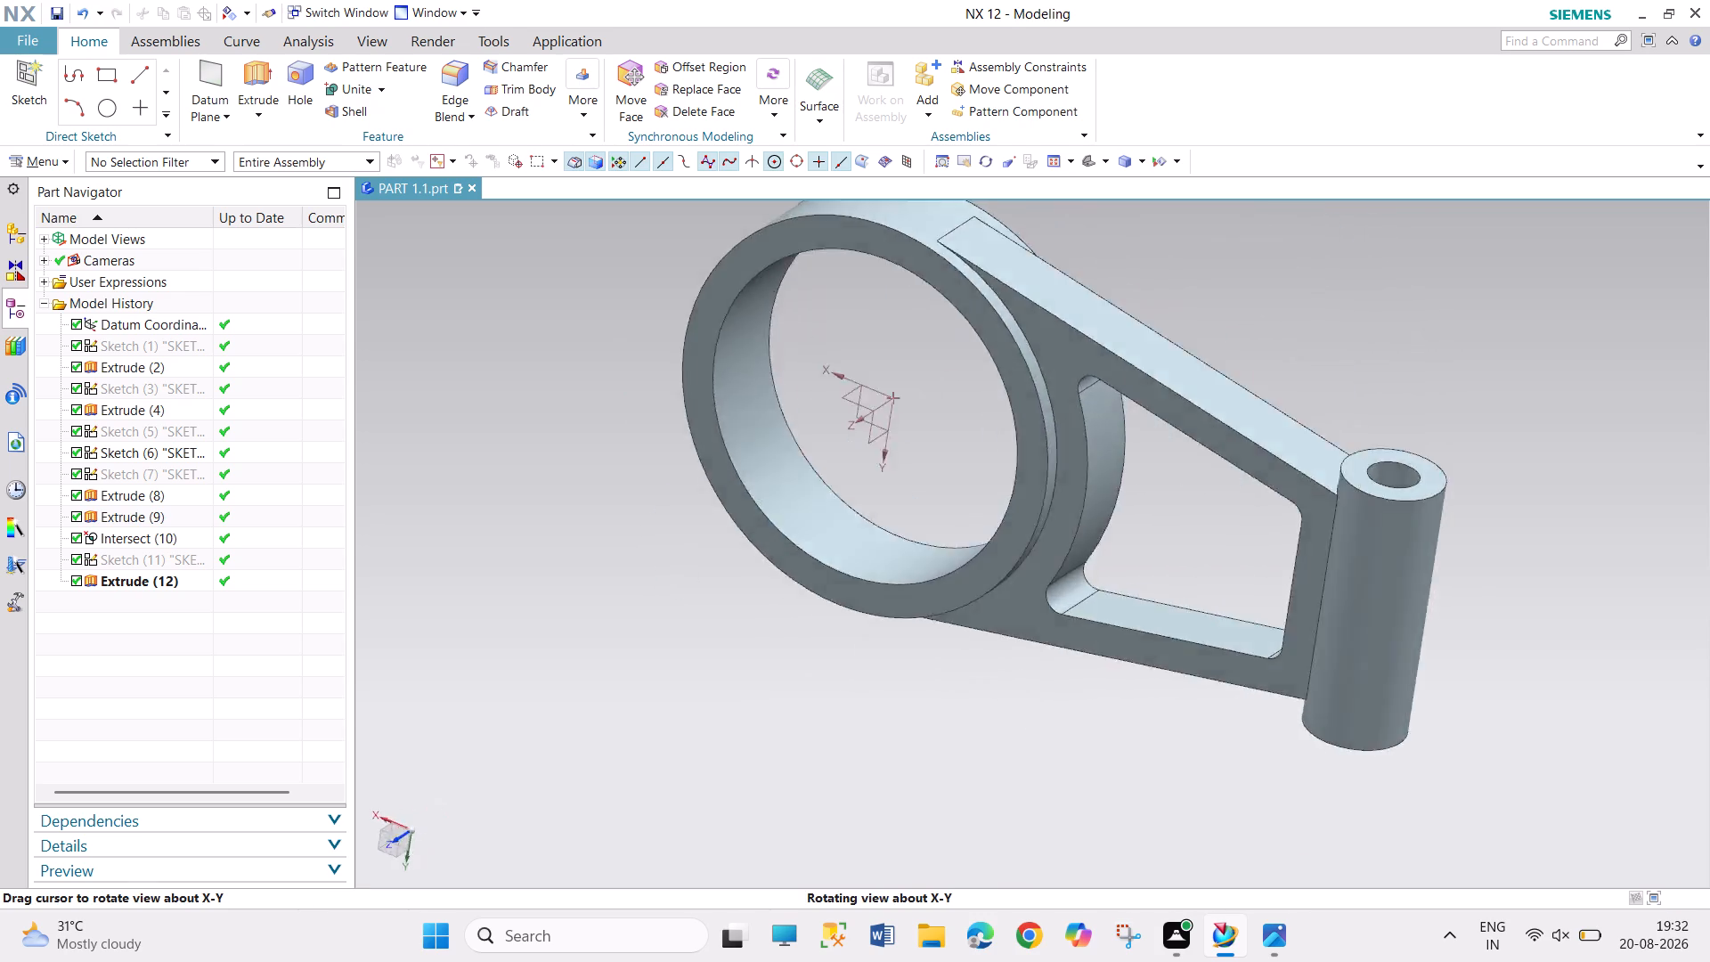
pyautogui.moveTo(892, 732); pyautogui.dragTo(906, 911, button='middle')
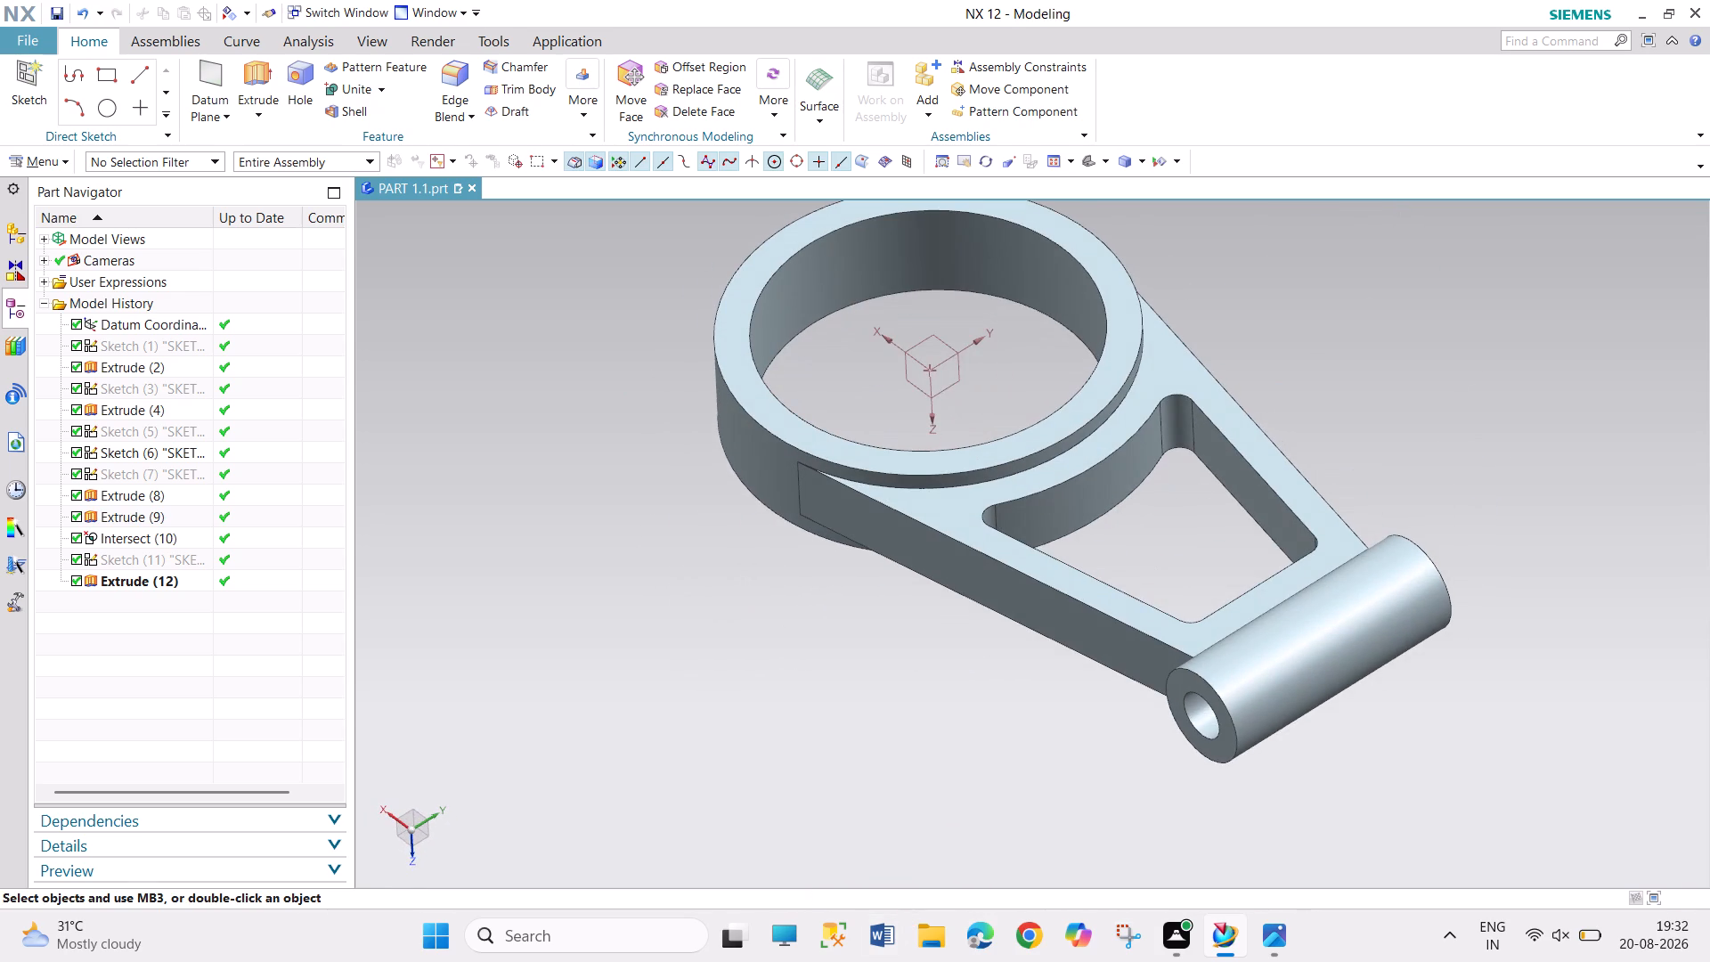
# Examine the finished connecting arm from several directions, including the ring, the boss and the window in the web.
pyautogui.moveTo(726, 799); pyautogui.dragTo(817, 790, button='middle')
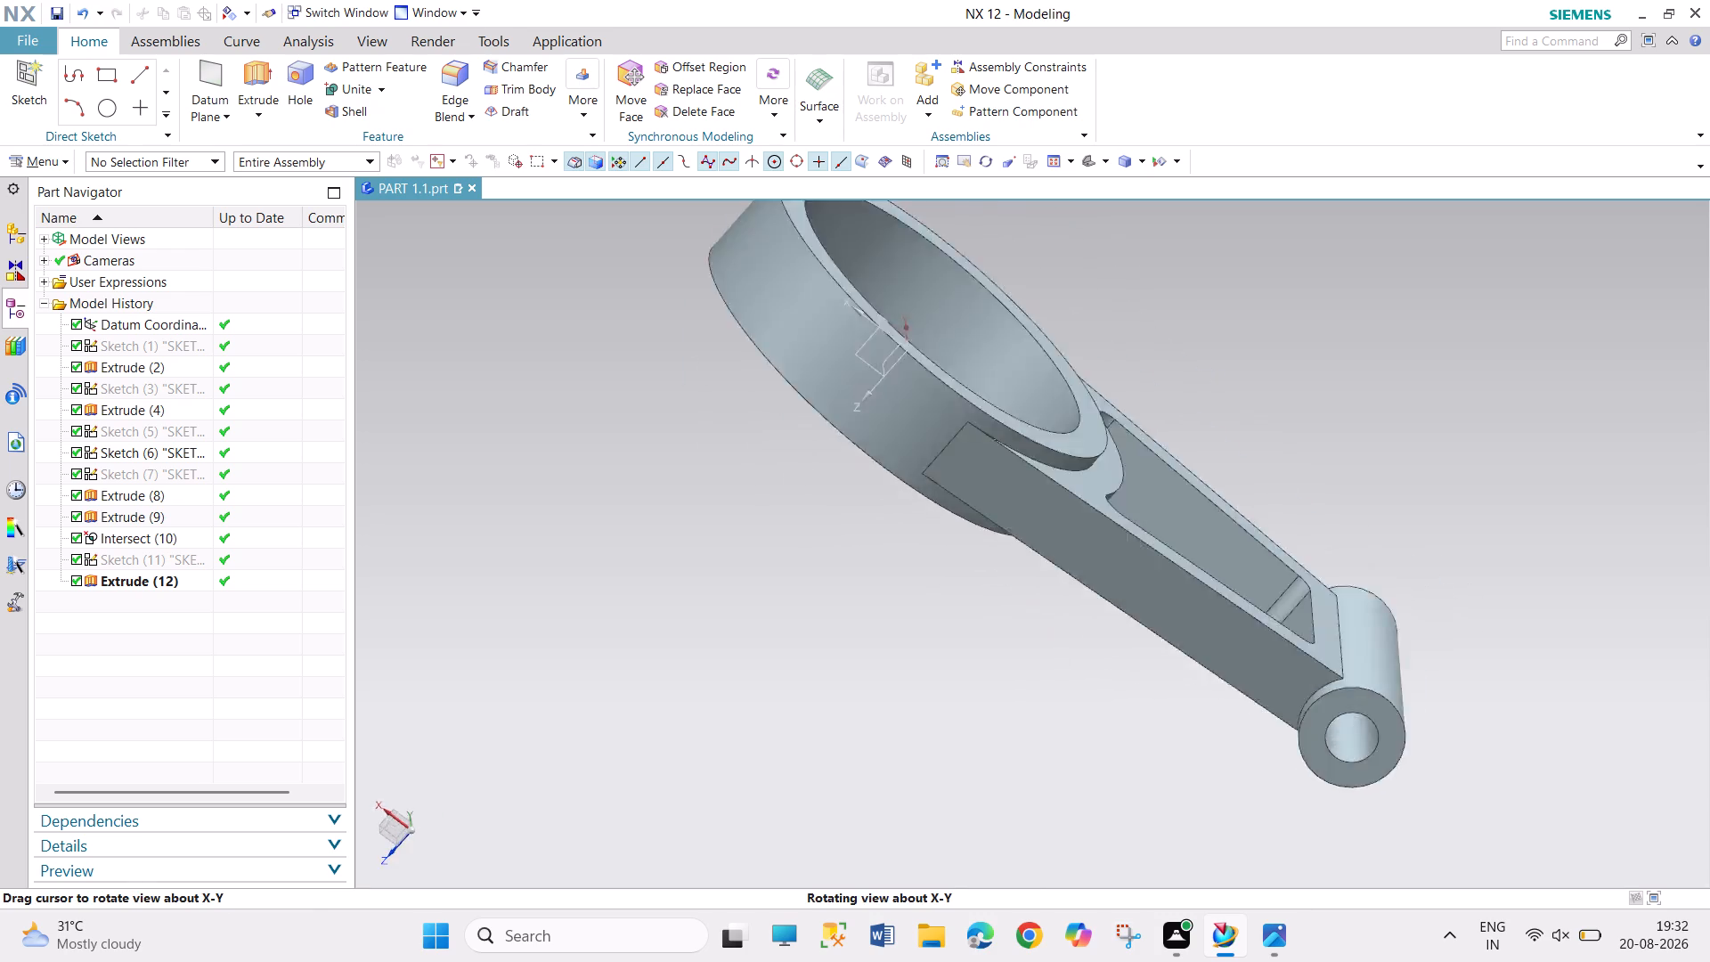
pyautogui.moveTo(817, 790); pyautogui.dragTo(918, 876, button='middle')
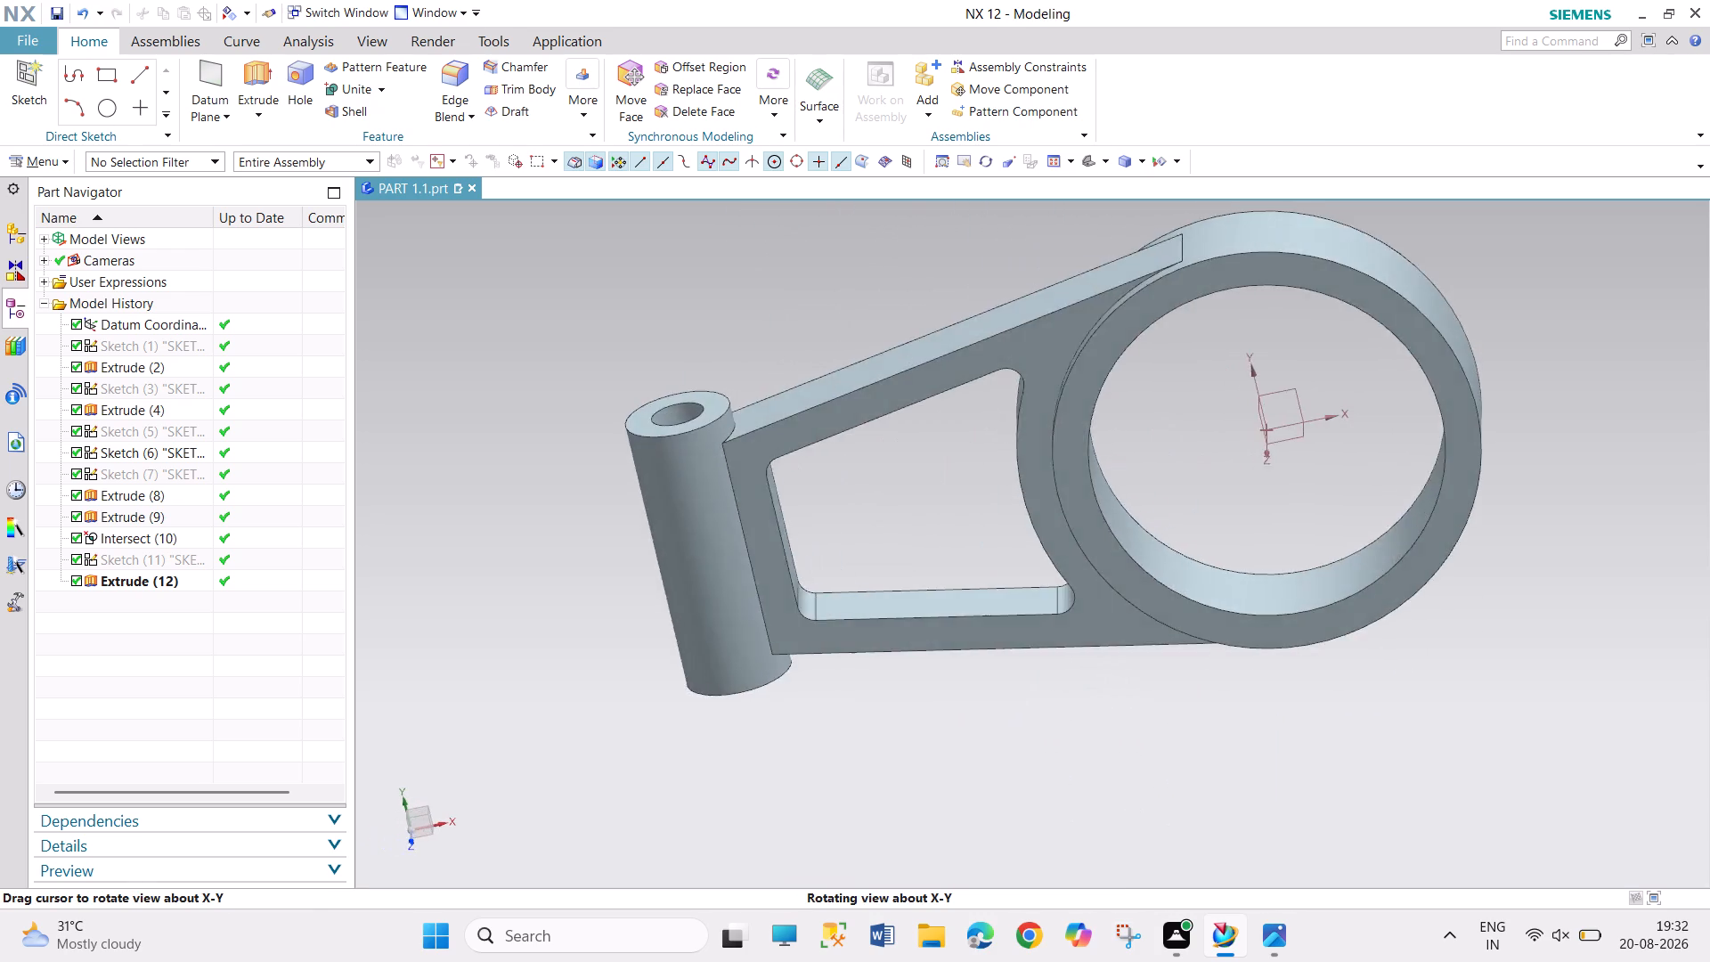
pyautogui.moveTo(918, 876); pyautogui.dragTo(654, 803, button='middle')
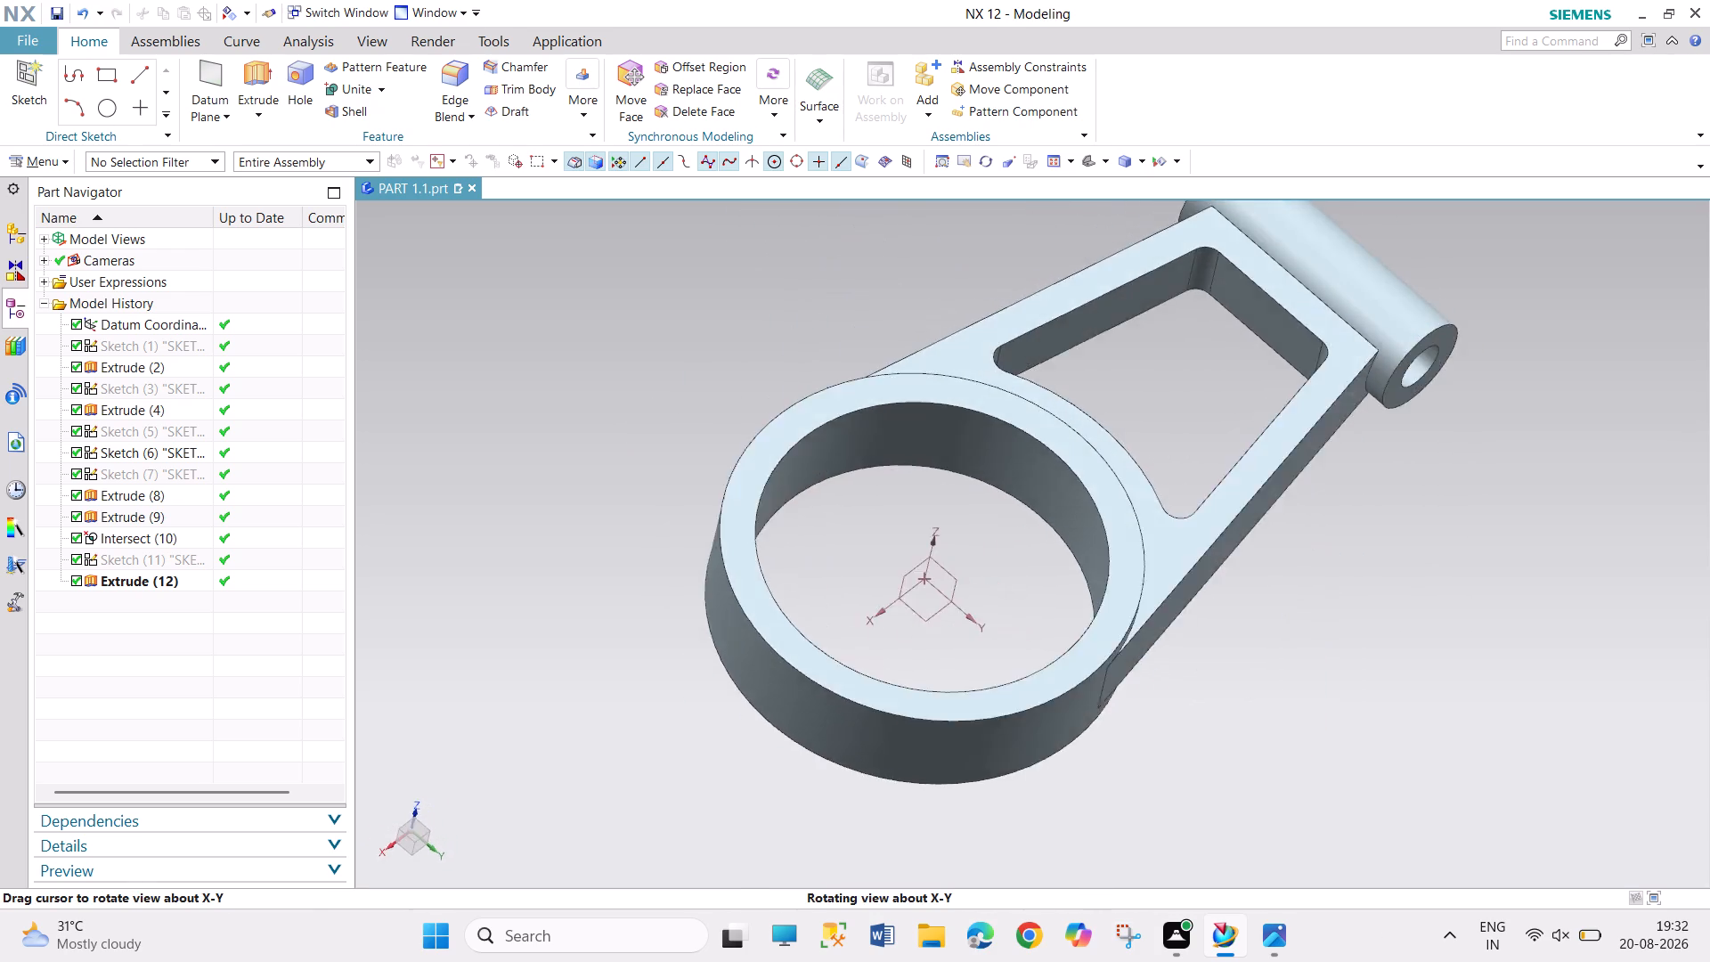
pyautogui.moveTo(654, 803); pyautogui.dragTo(616, 771, button='middle')
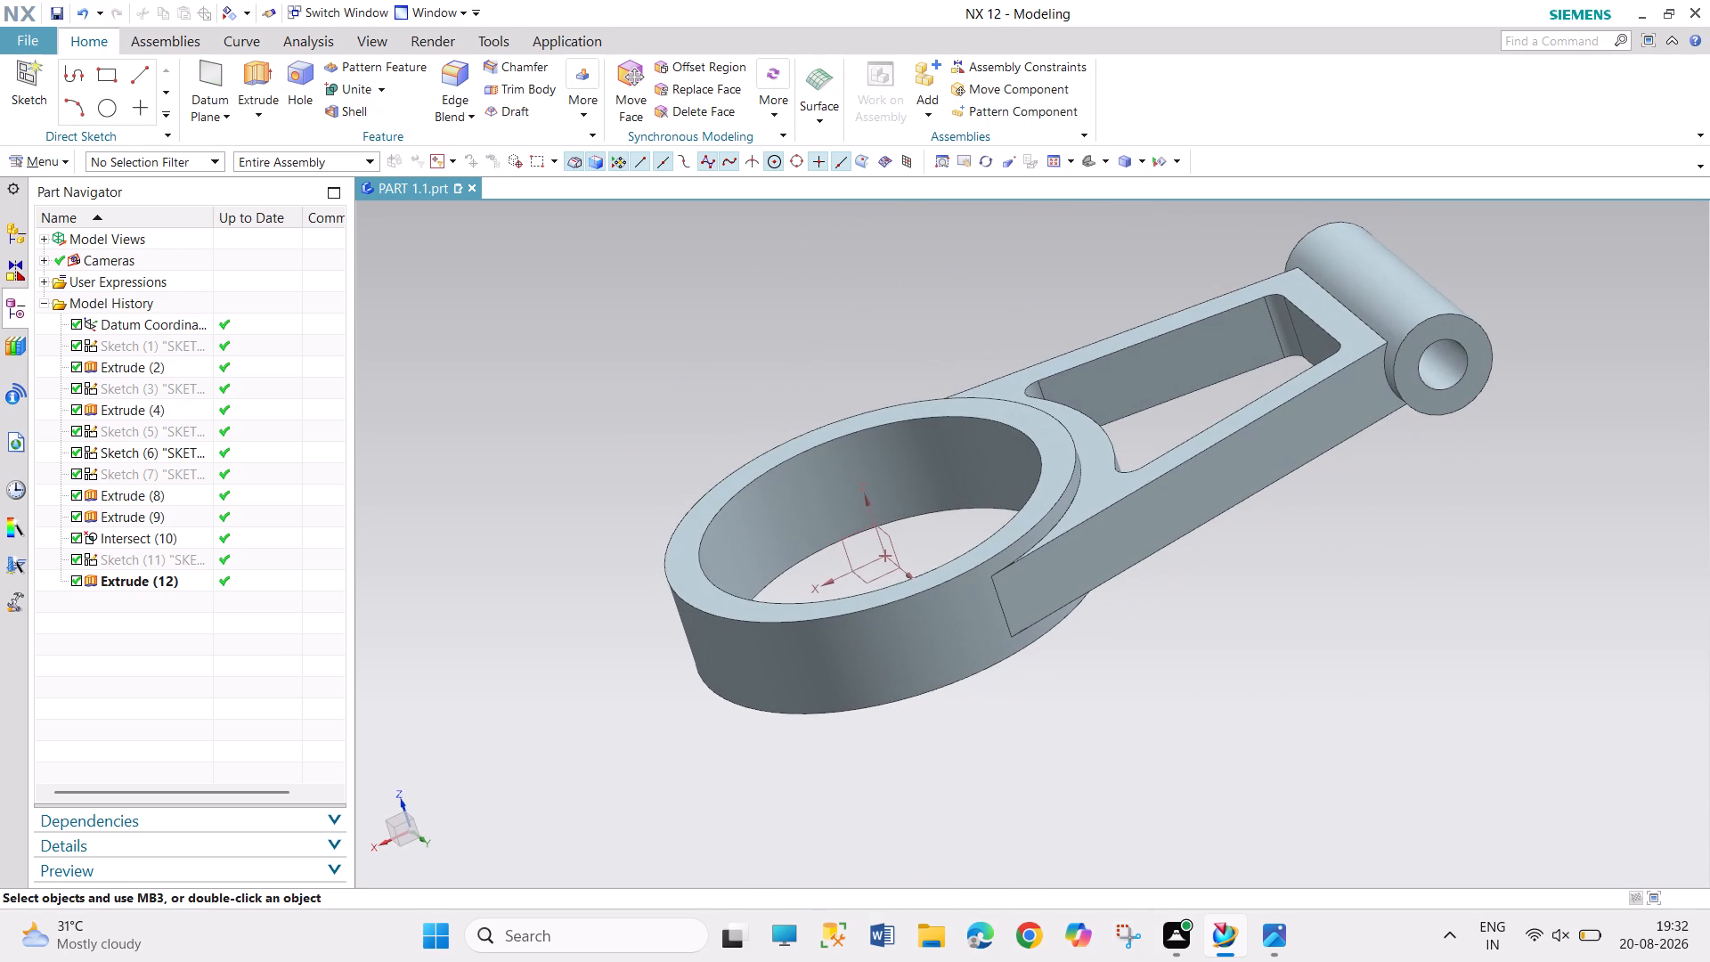
pyautogui.scroll(1, 616, 771)
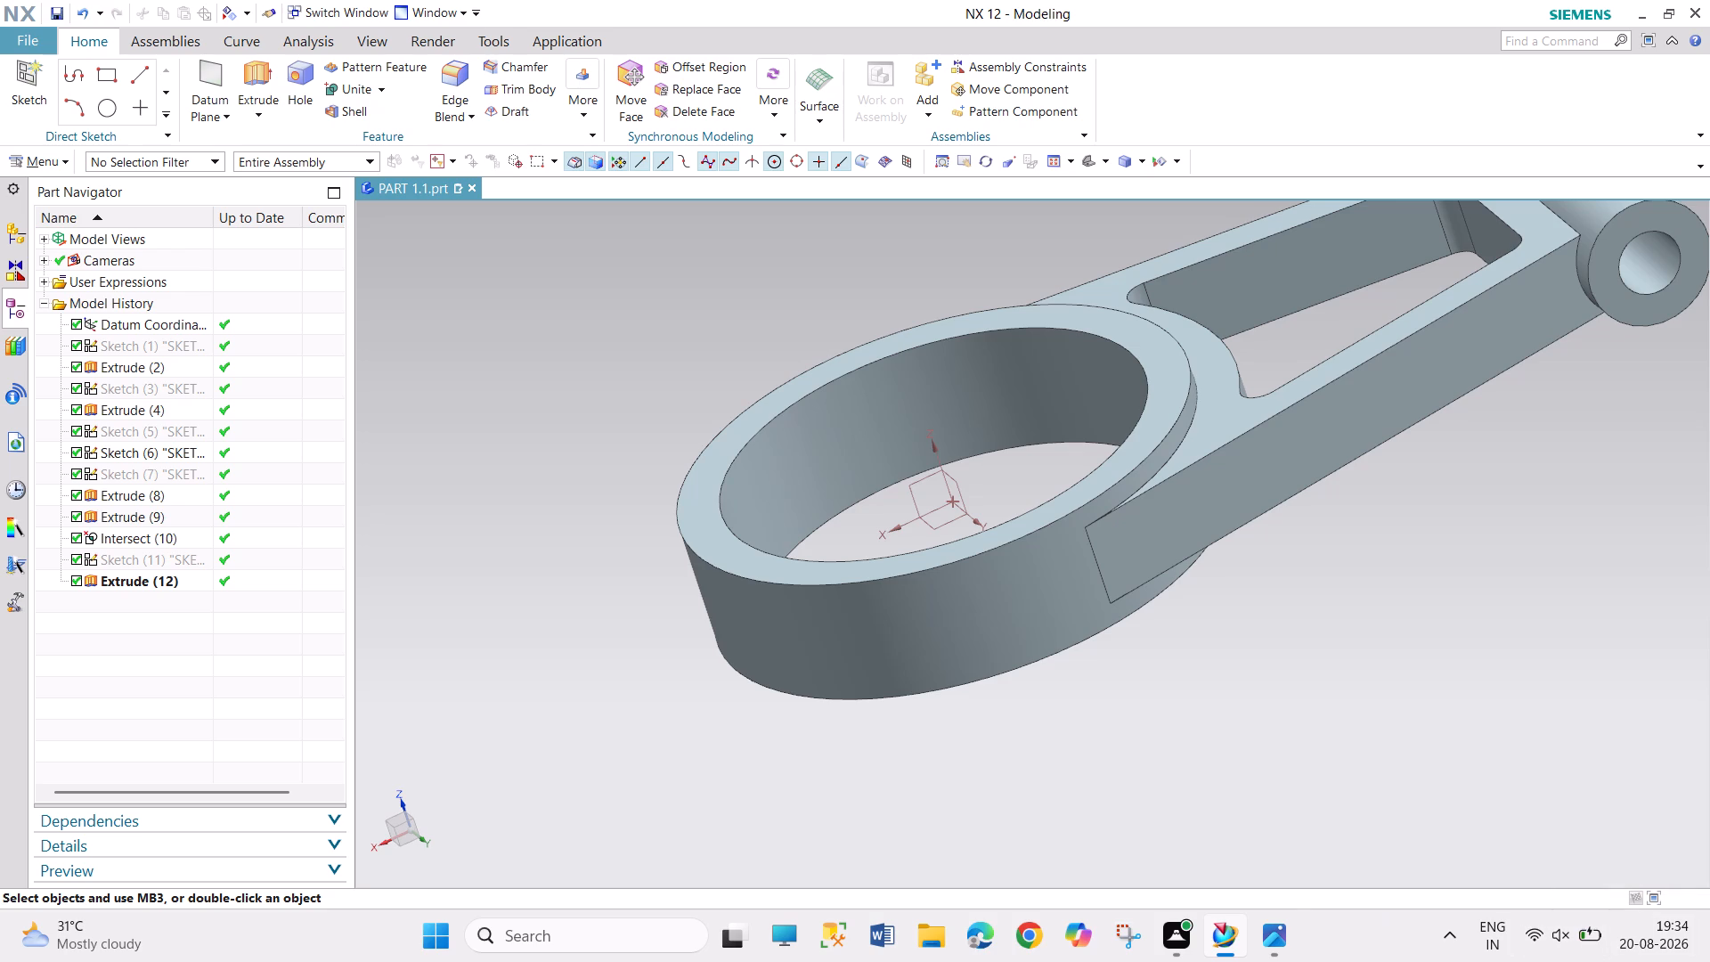
pyautogui.scroll(3, 1381, 682)
pyautogui.scroll(-5, 1381, 680)
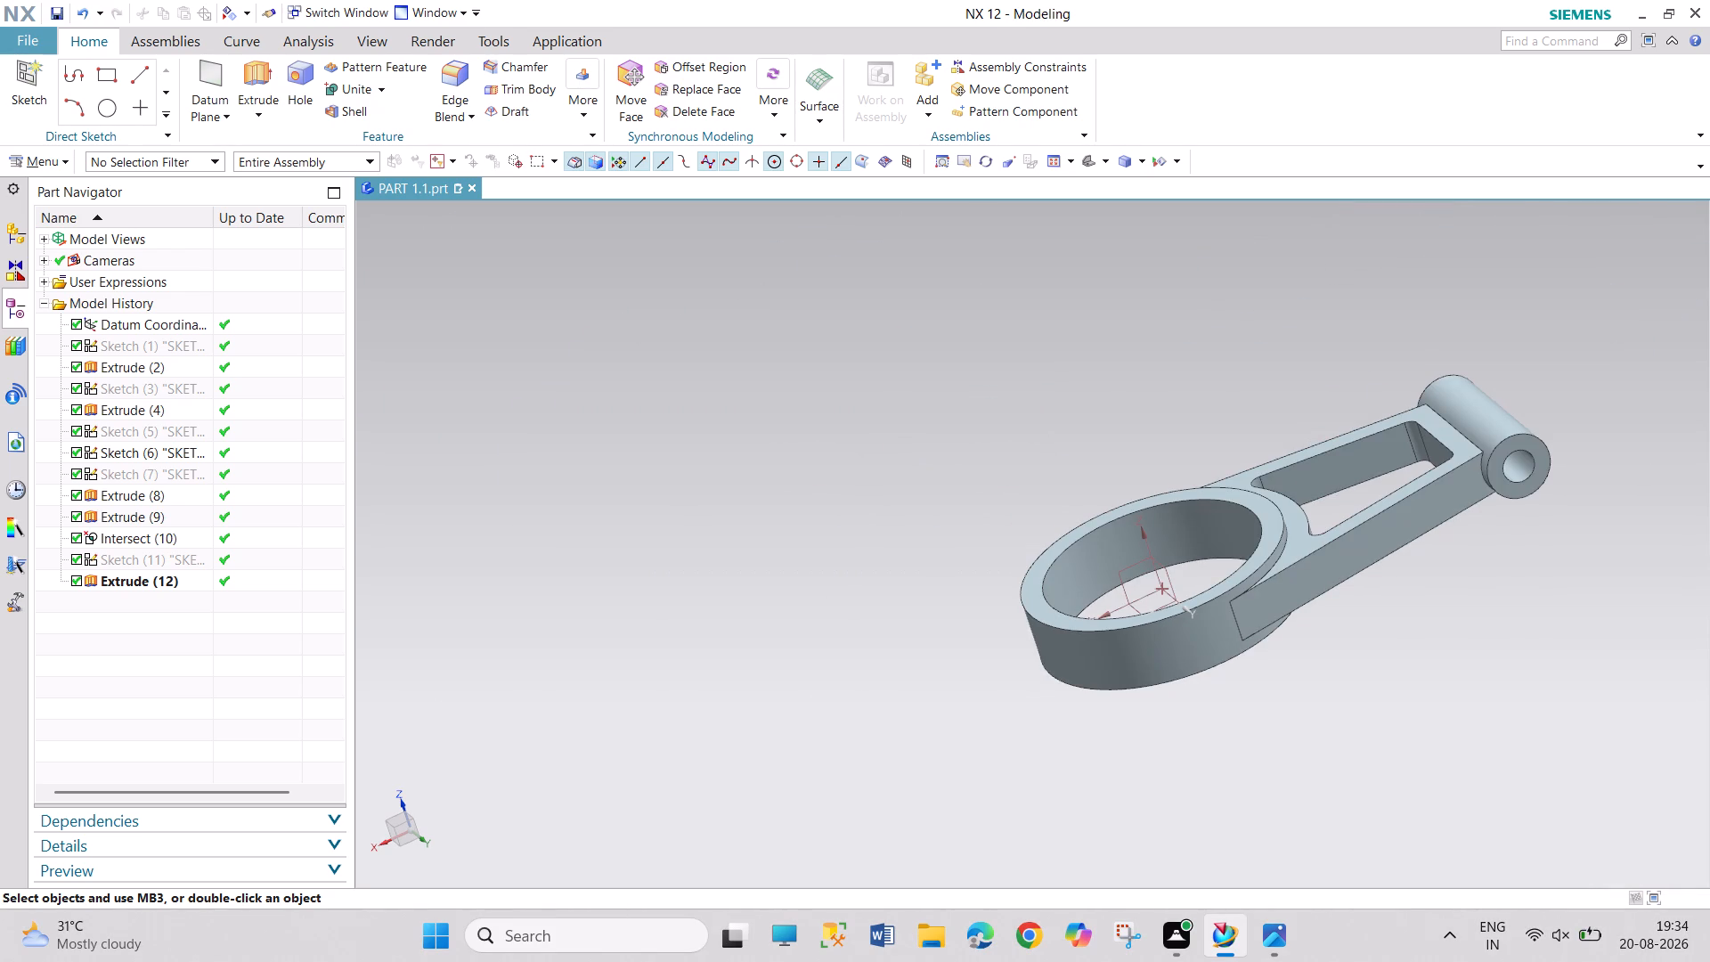
pyautogui.scroll(2, 1684, 530)
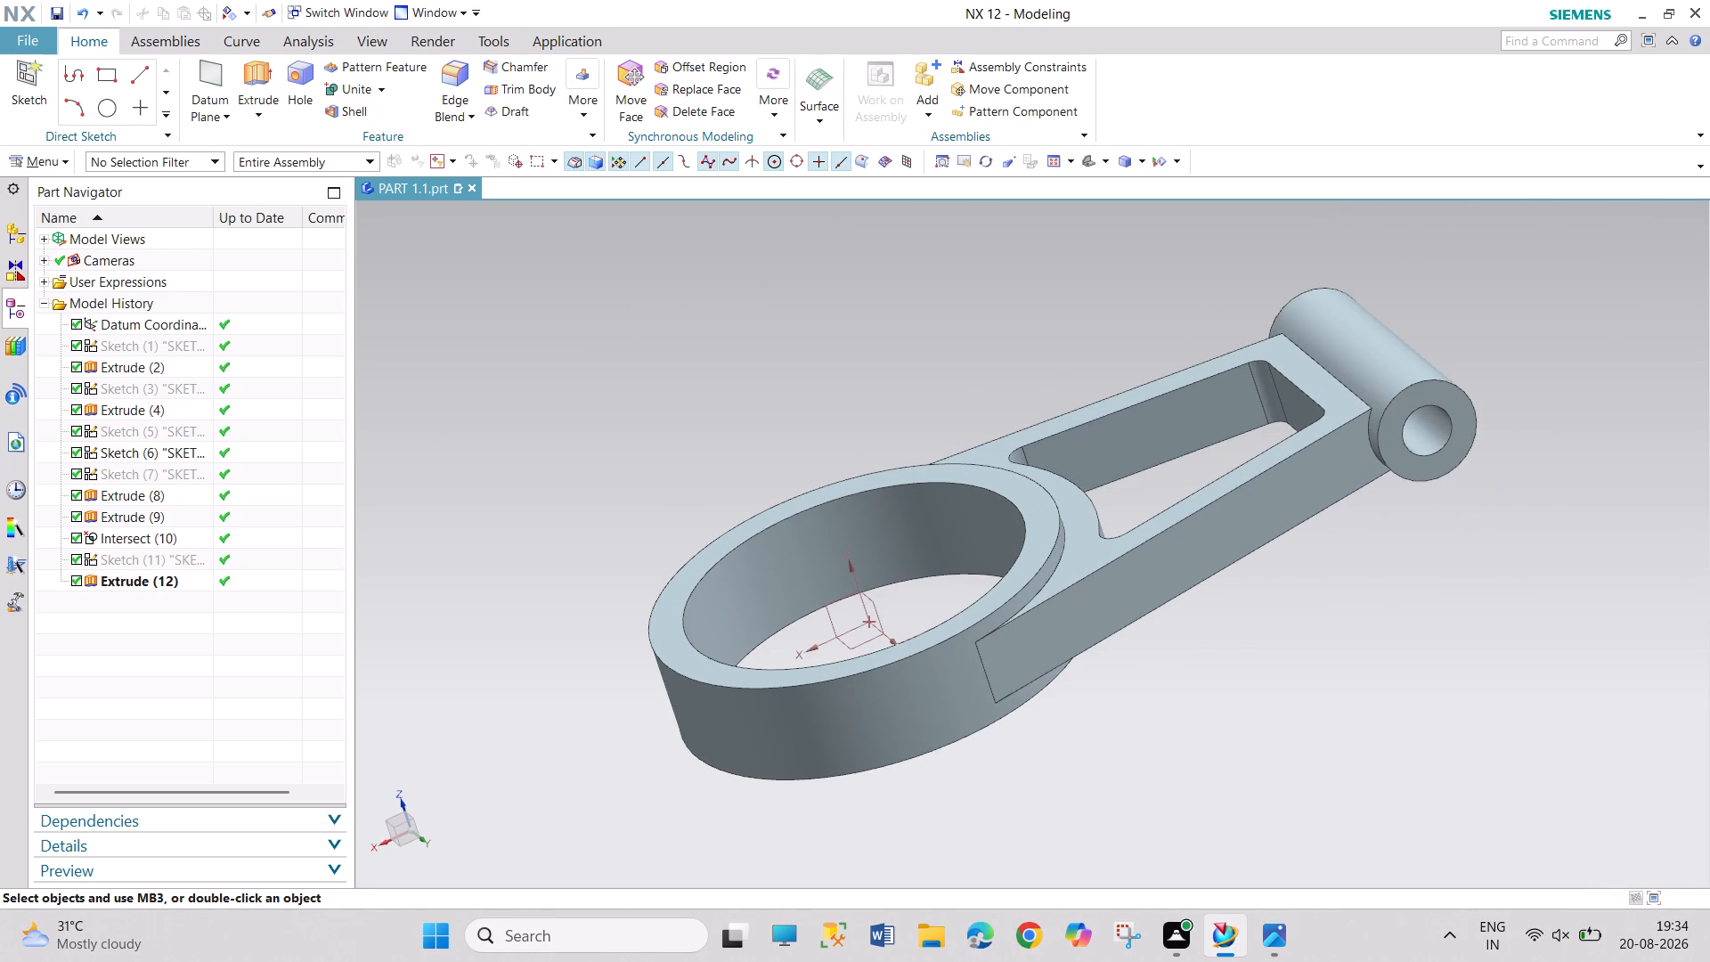
# Save the PART 1.1 file.
pyautogui.hotkey('ctrl', 's')
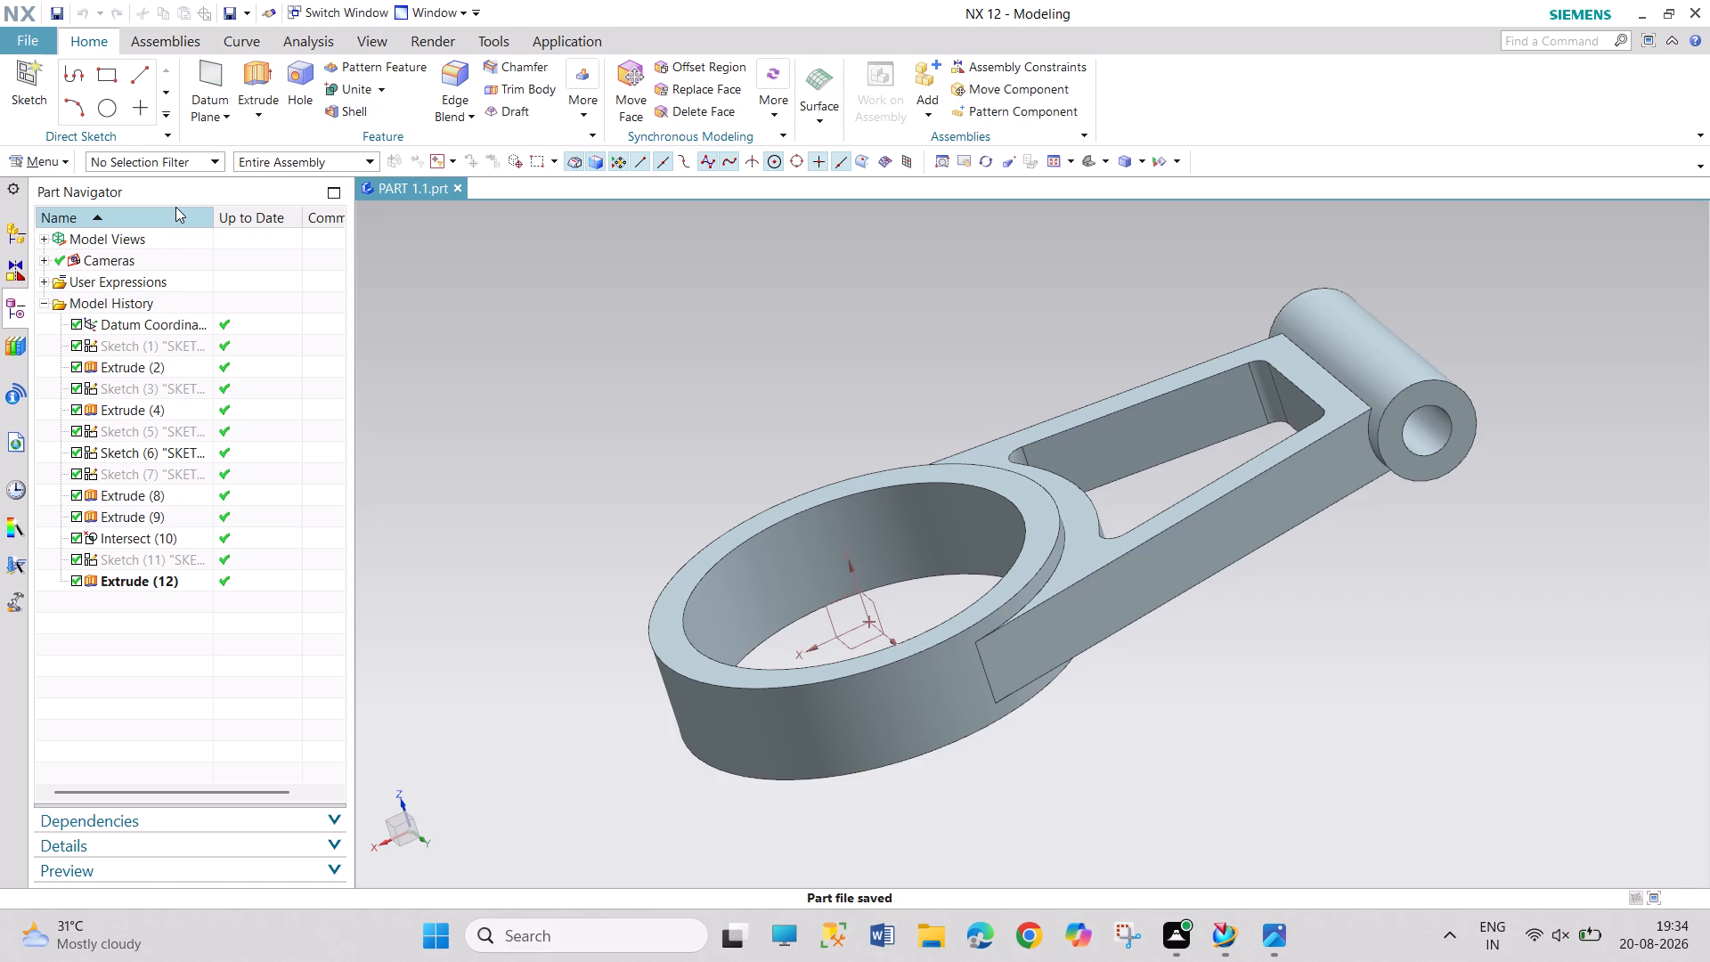
# Create a new millimetre part file from the Model template, named PART 1.2.
pyautogui.hotkey('ctrl', 'n')
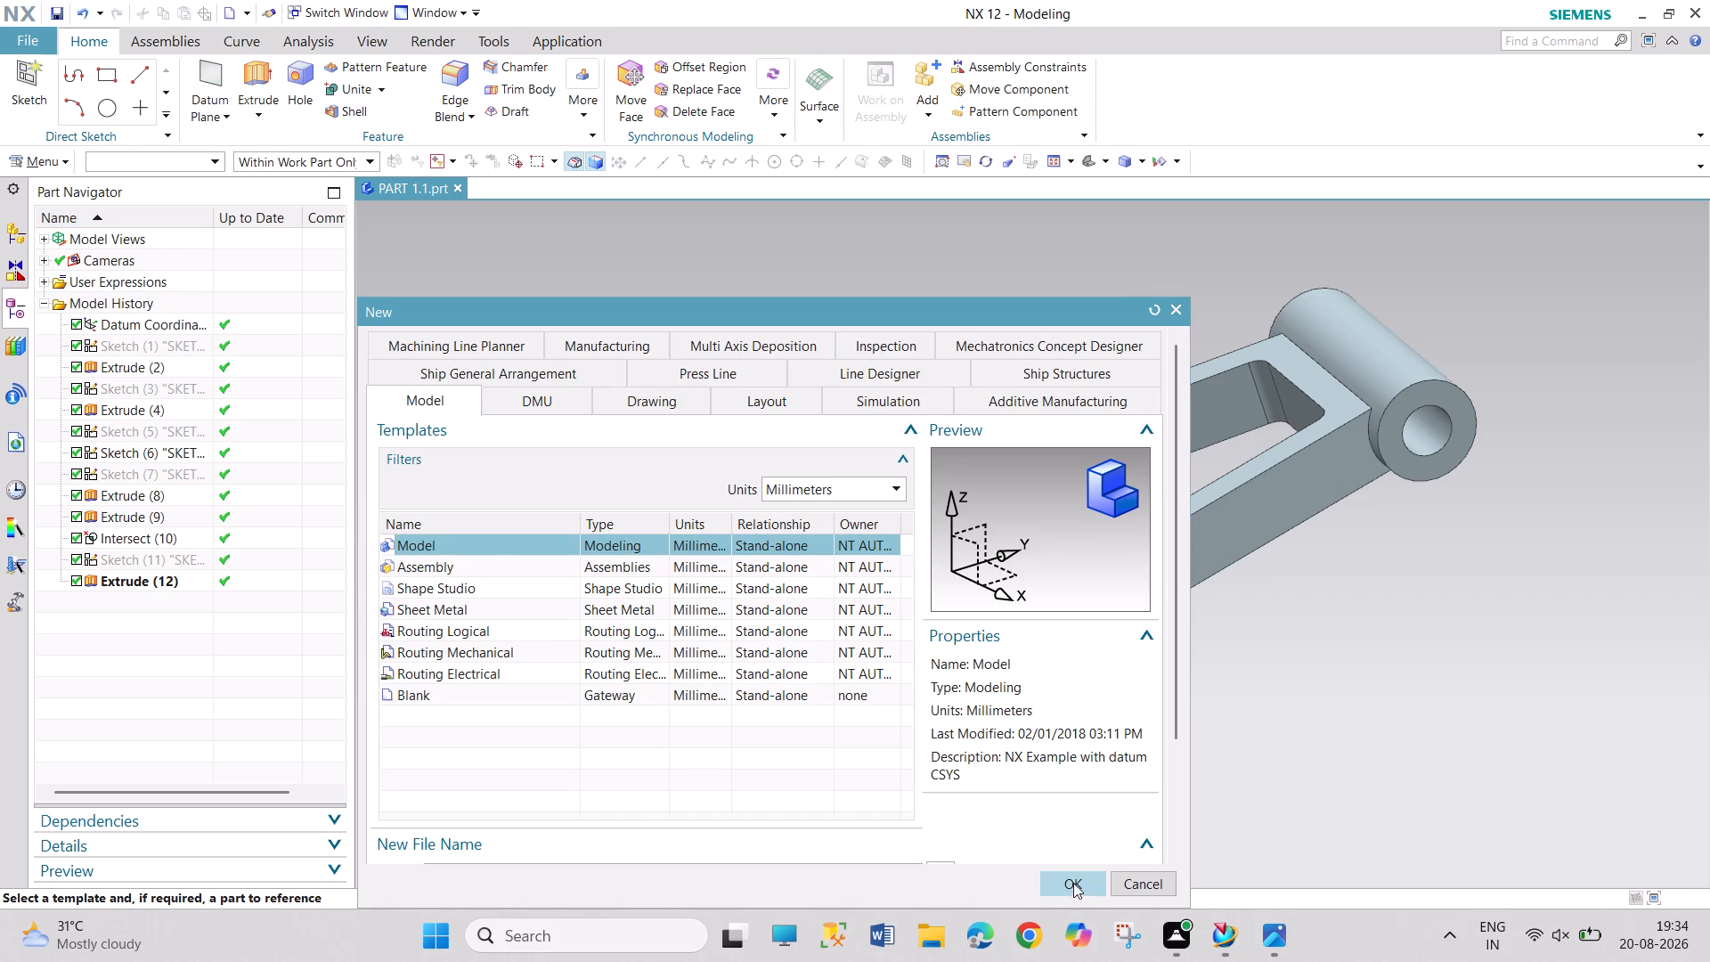
pyautogui.scroll(-5, 935, 803)
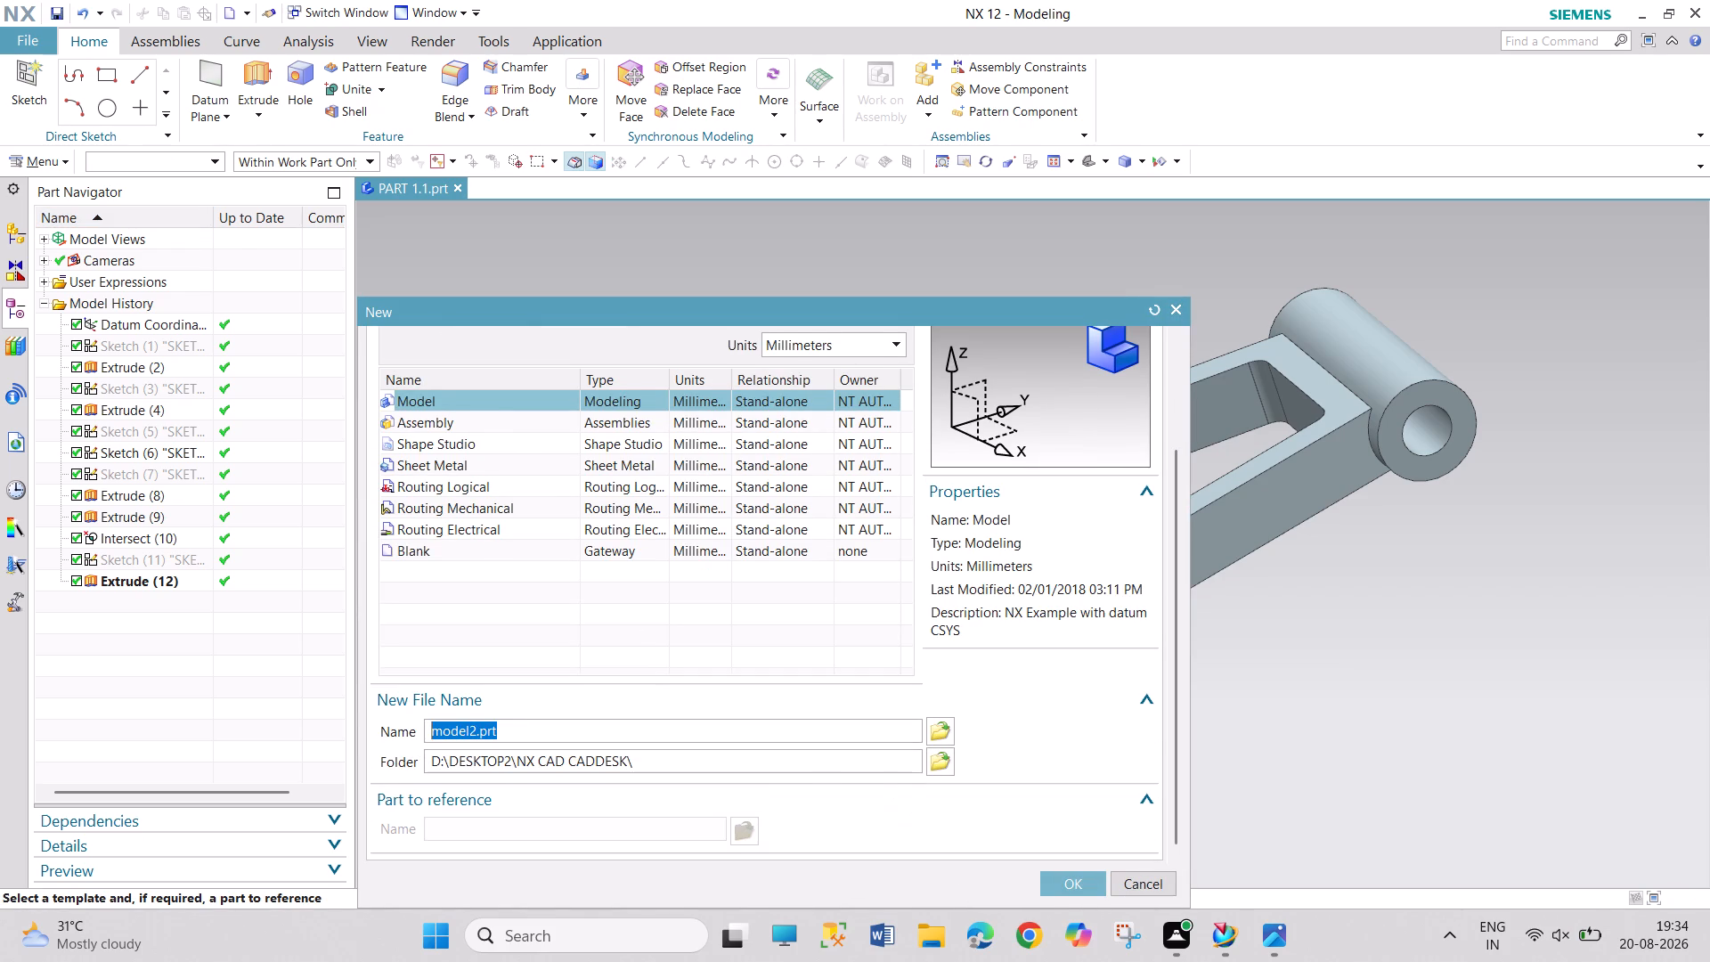
pyautogui.write('PART 1.2')
pyautogui.press('Return')
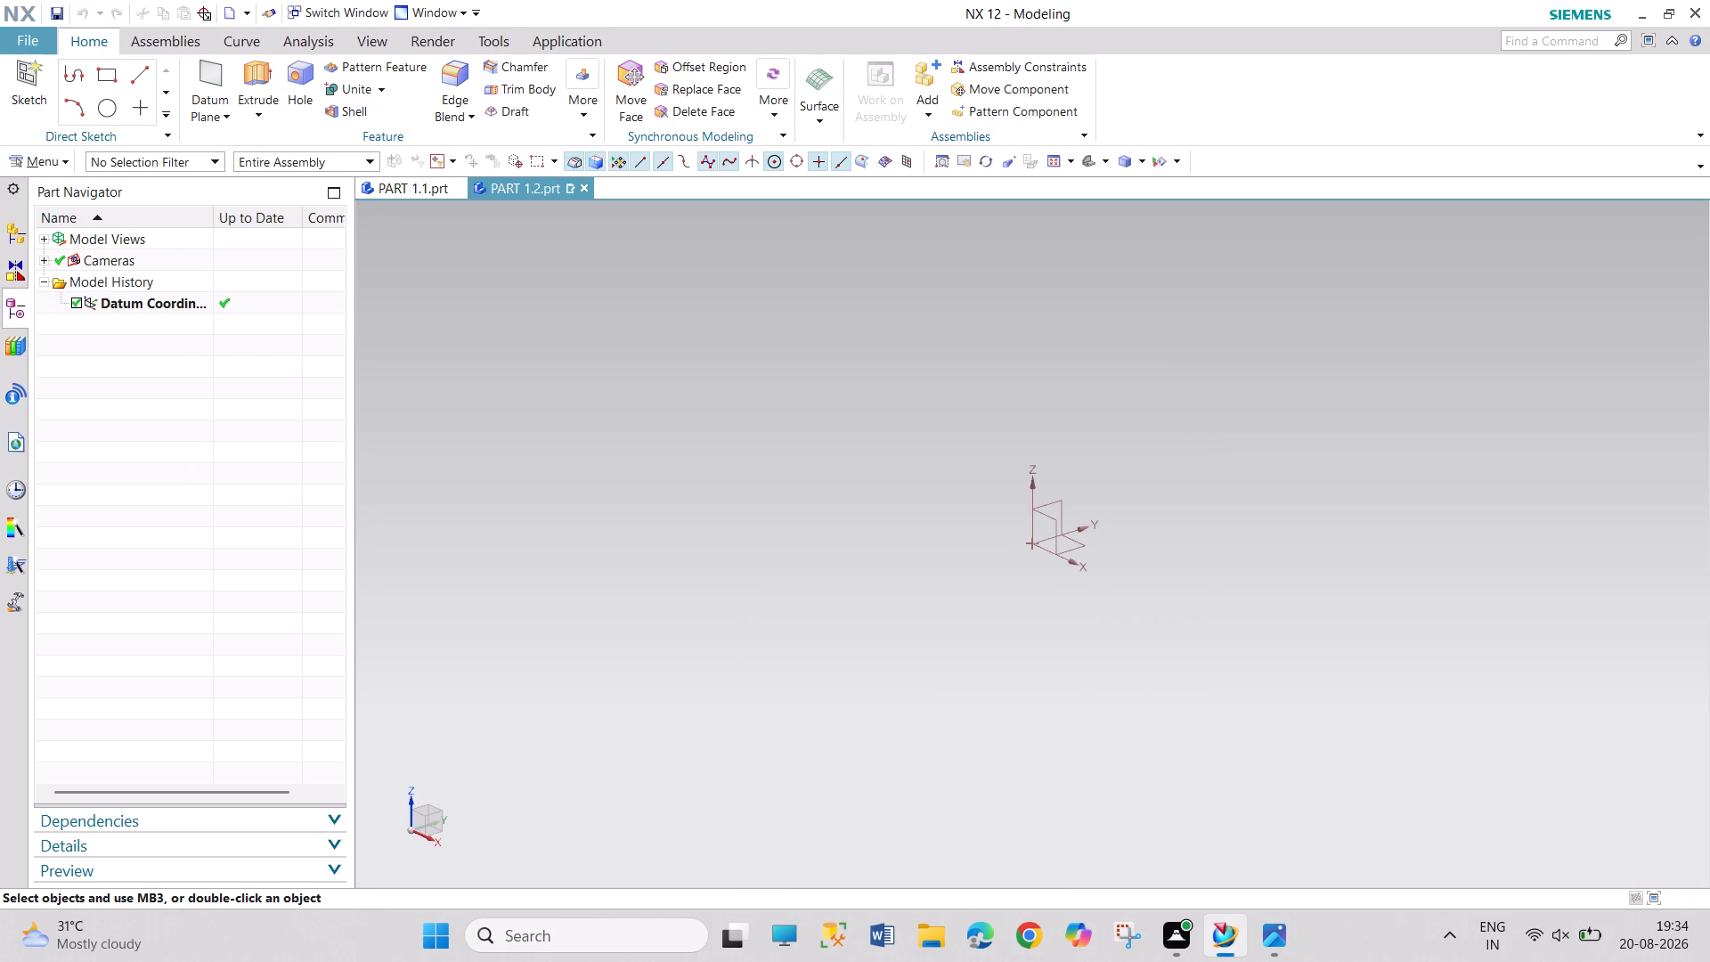
# Sketch a large circle on the XY plane, centred on the datum origin.
pyautogui.click(113, 99)
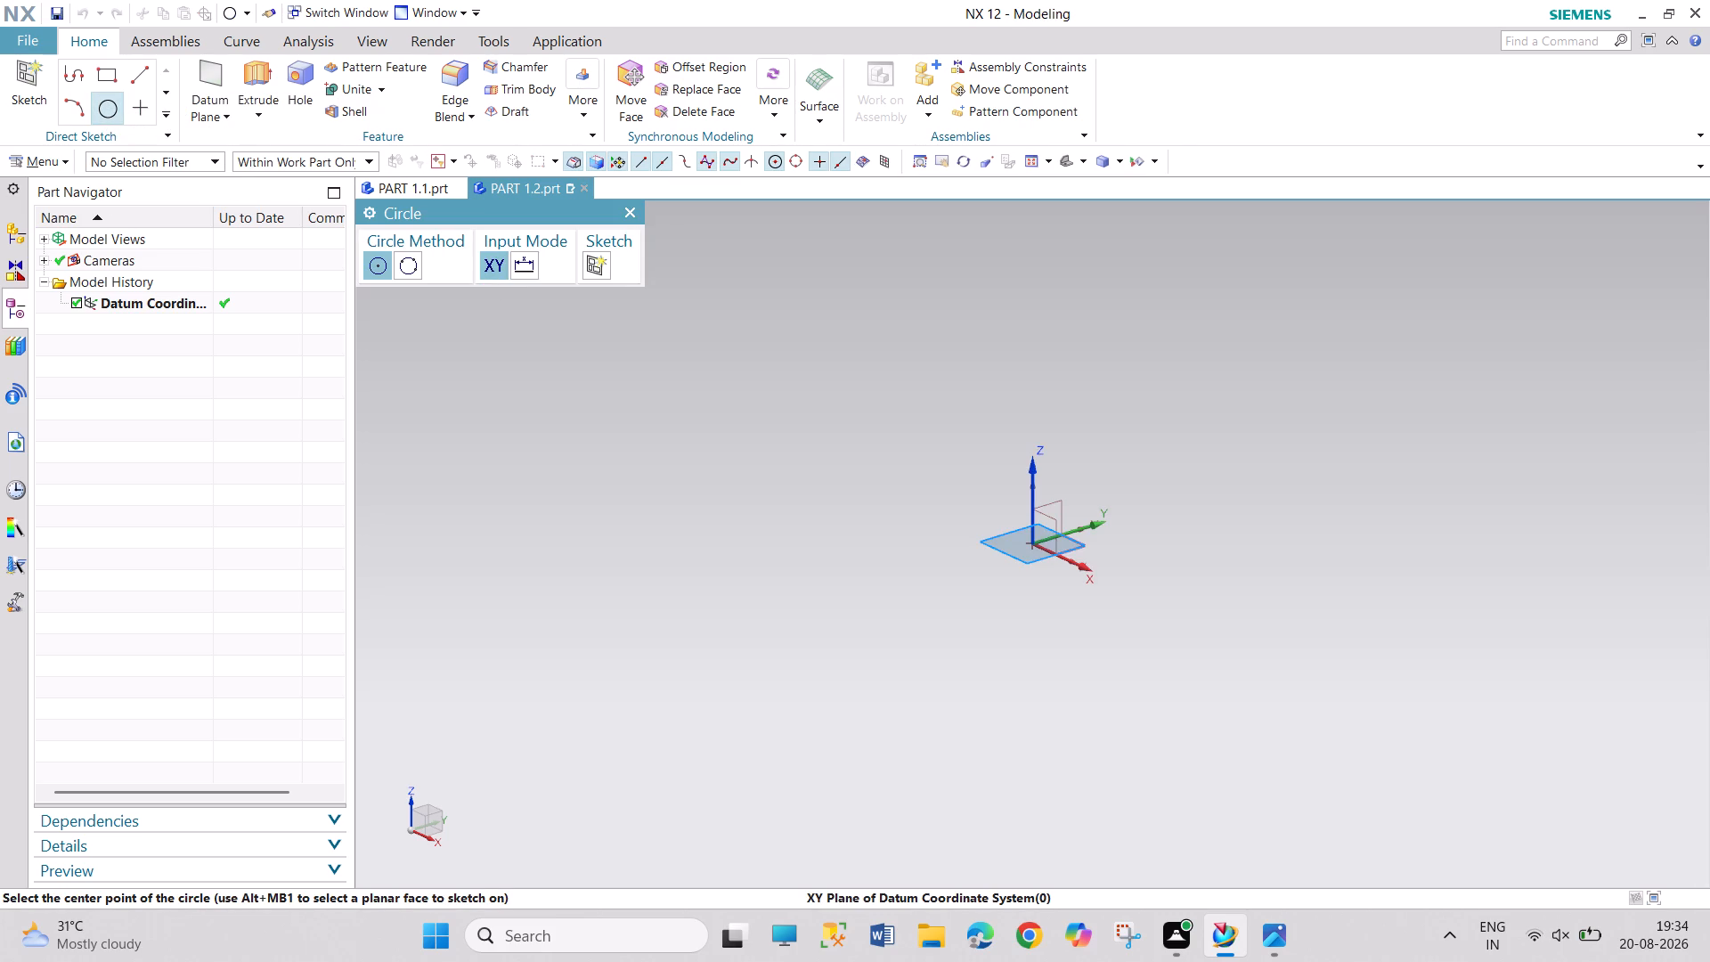
pyautogui.click(1071, 550)
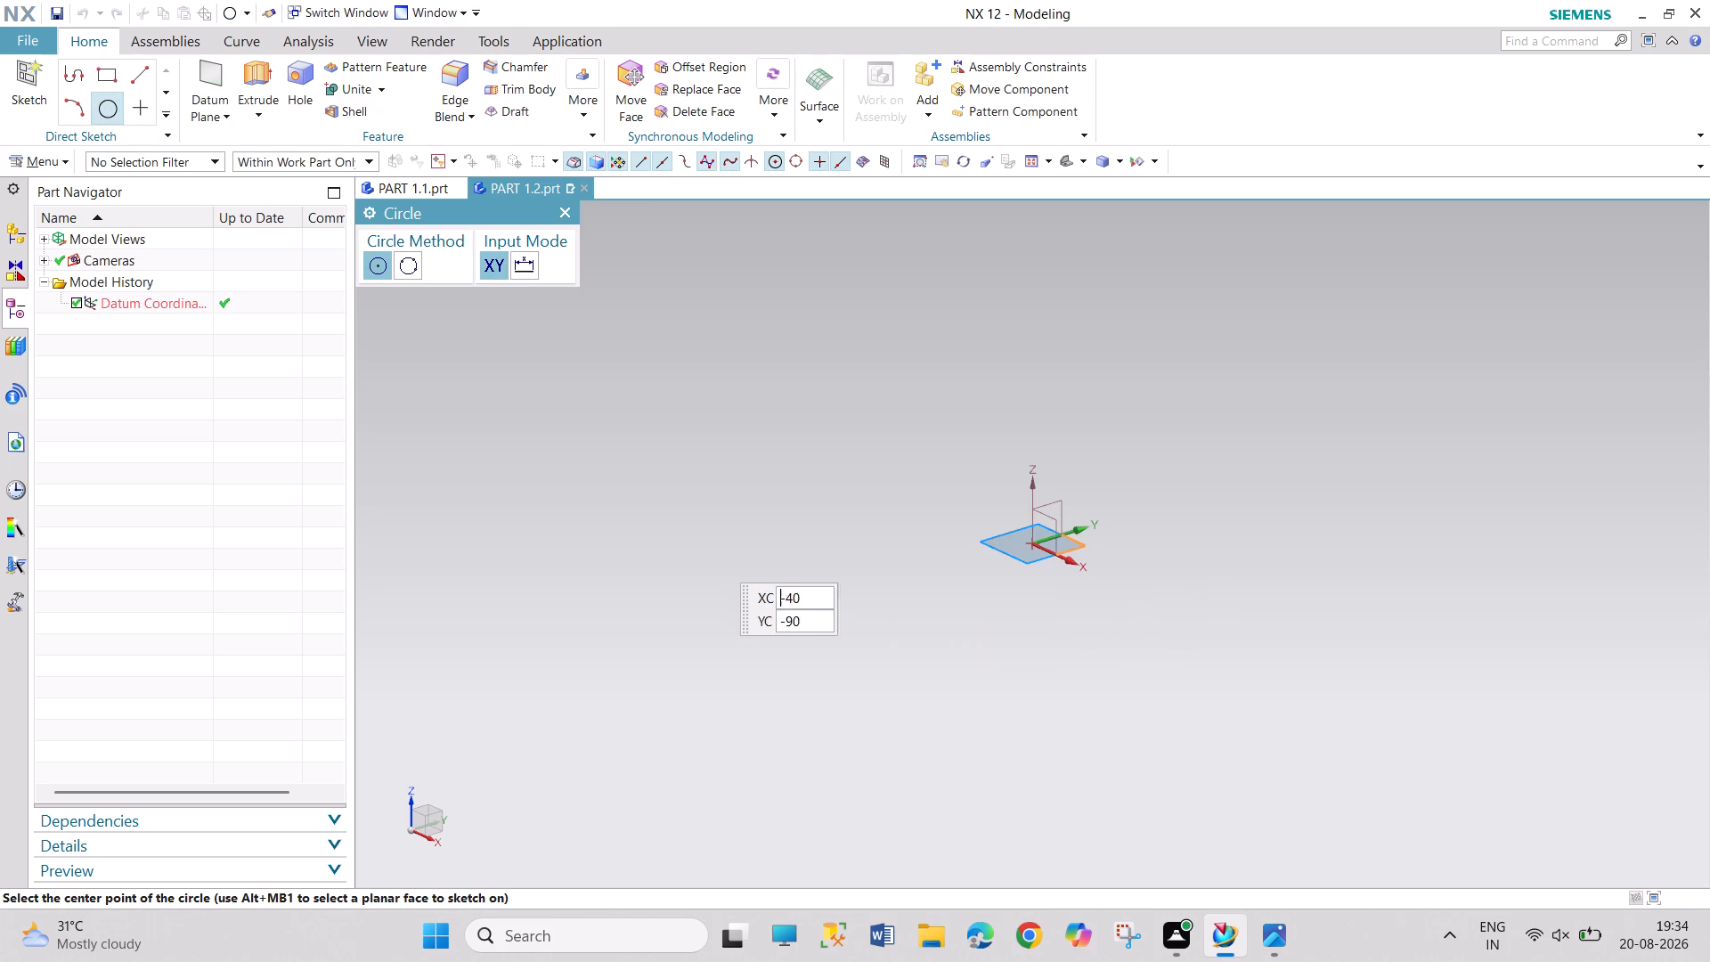
pyautogui.click(1033, 542)
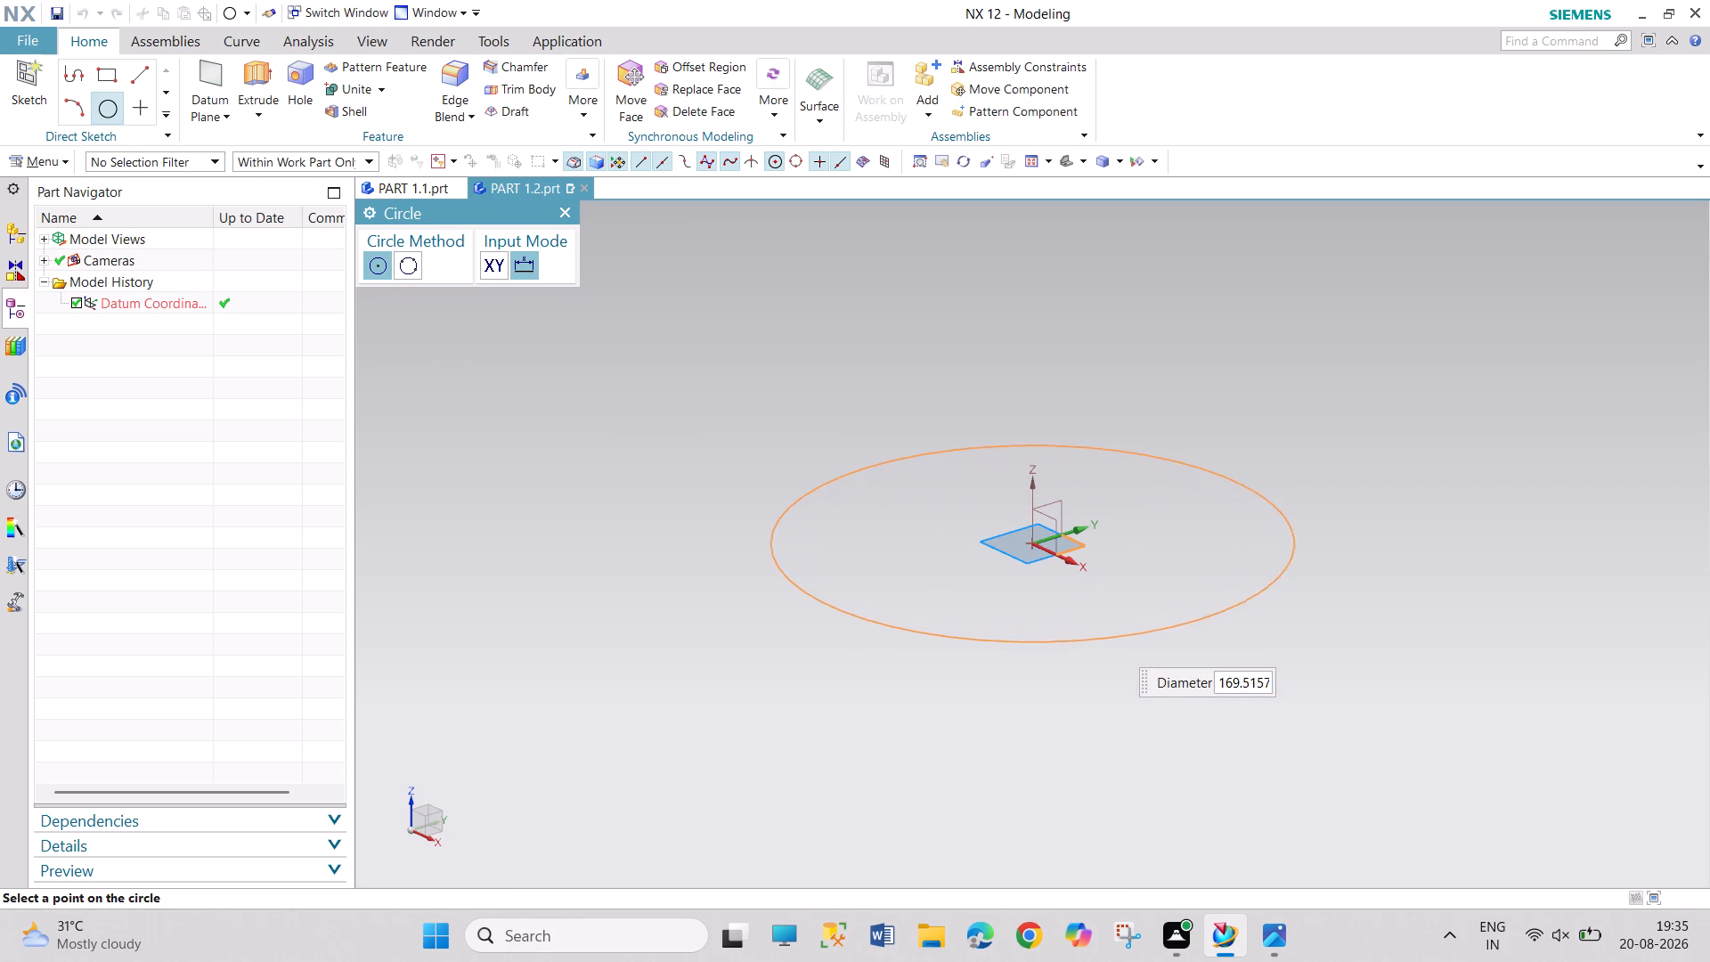
pyautogui.click(1116, 645)
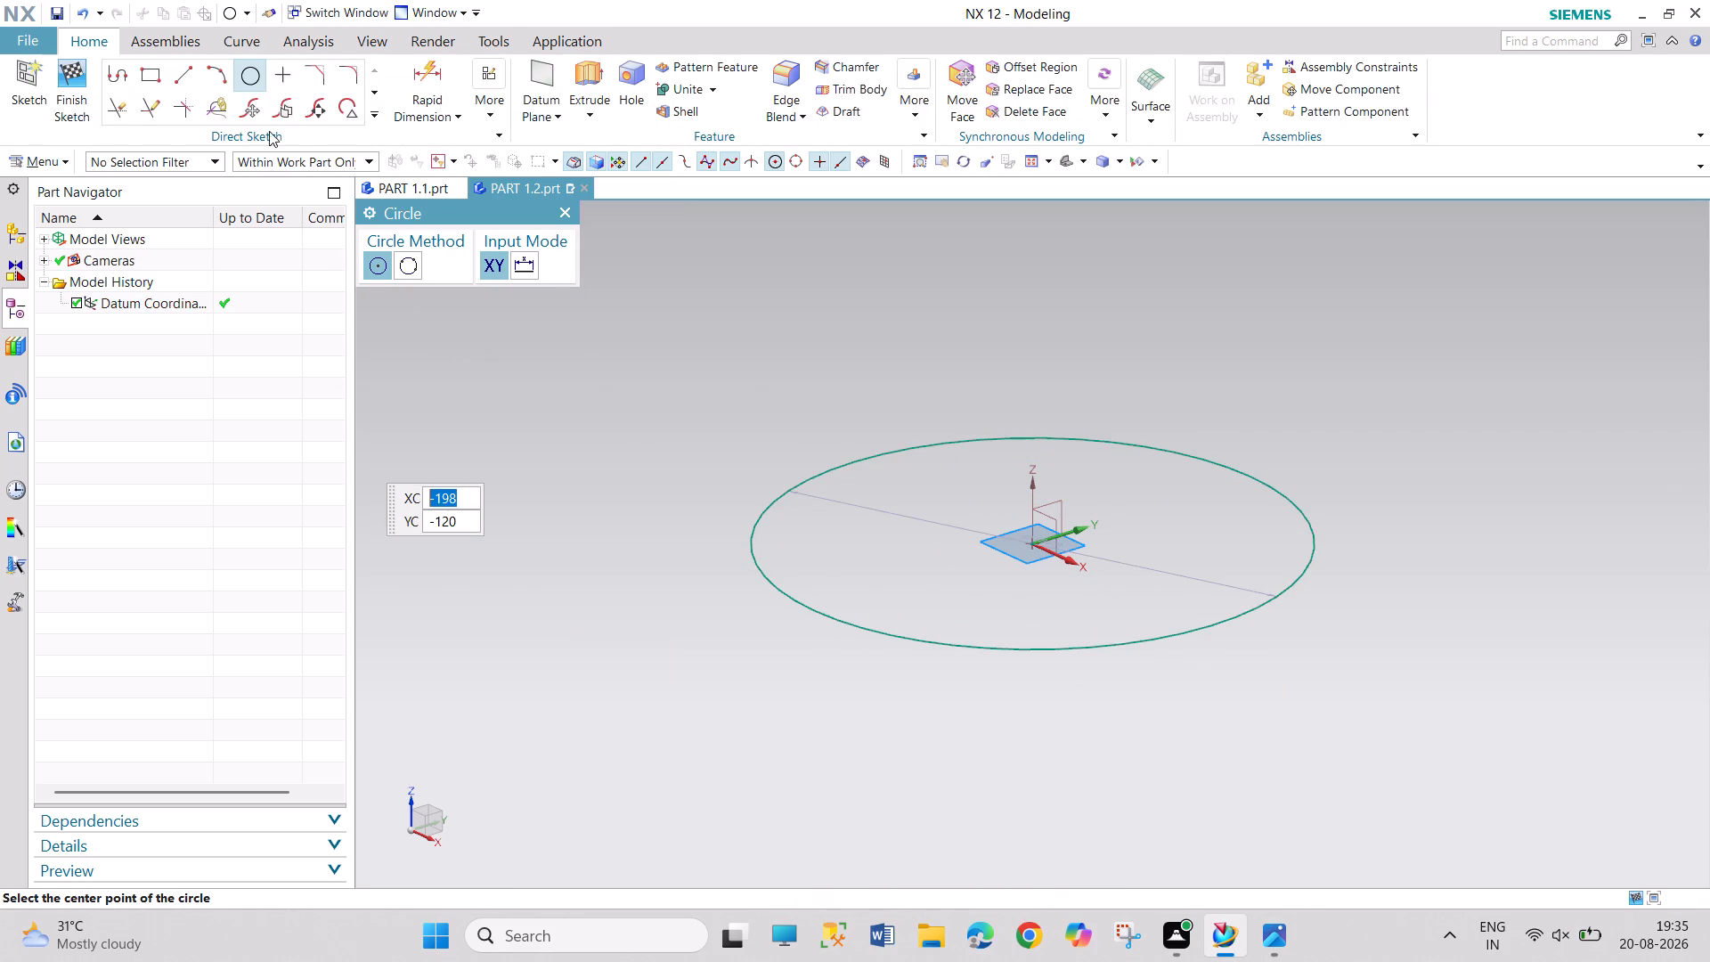
# Extrude the circle into a solid disc using a symmetric distance of 20 mm.
pyautogui.click(582, 75)
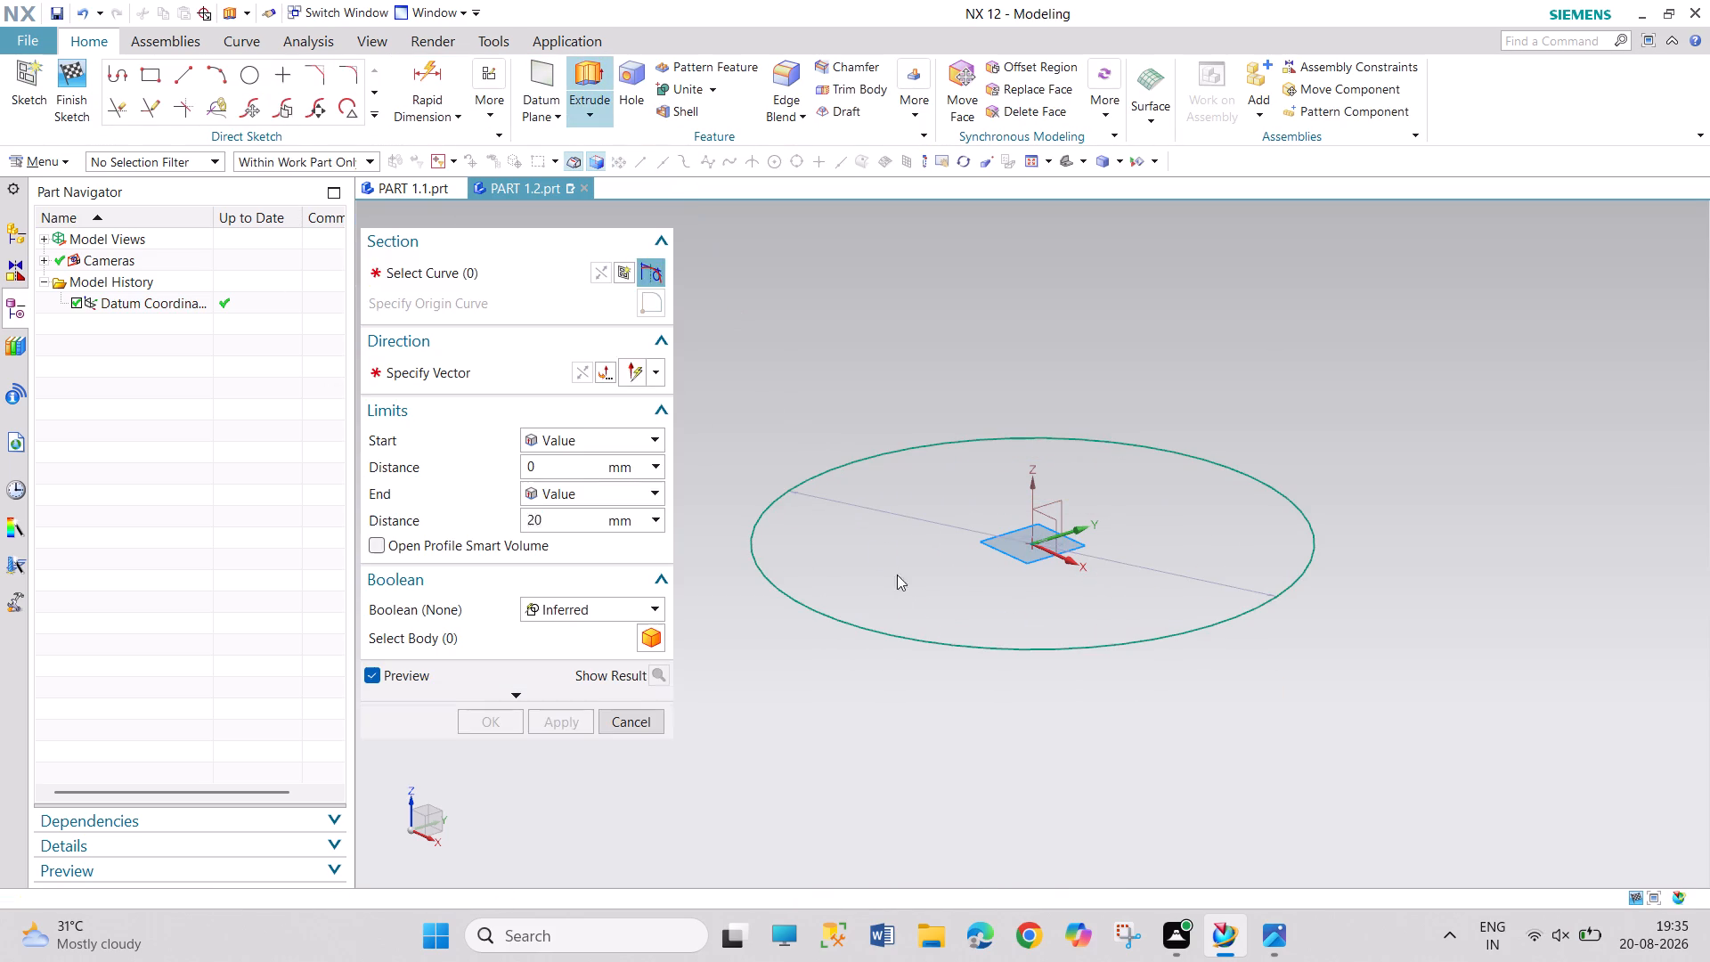
pyautogui.click(631, 438)
pyautogui.click(596, 485)
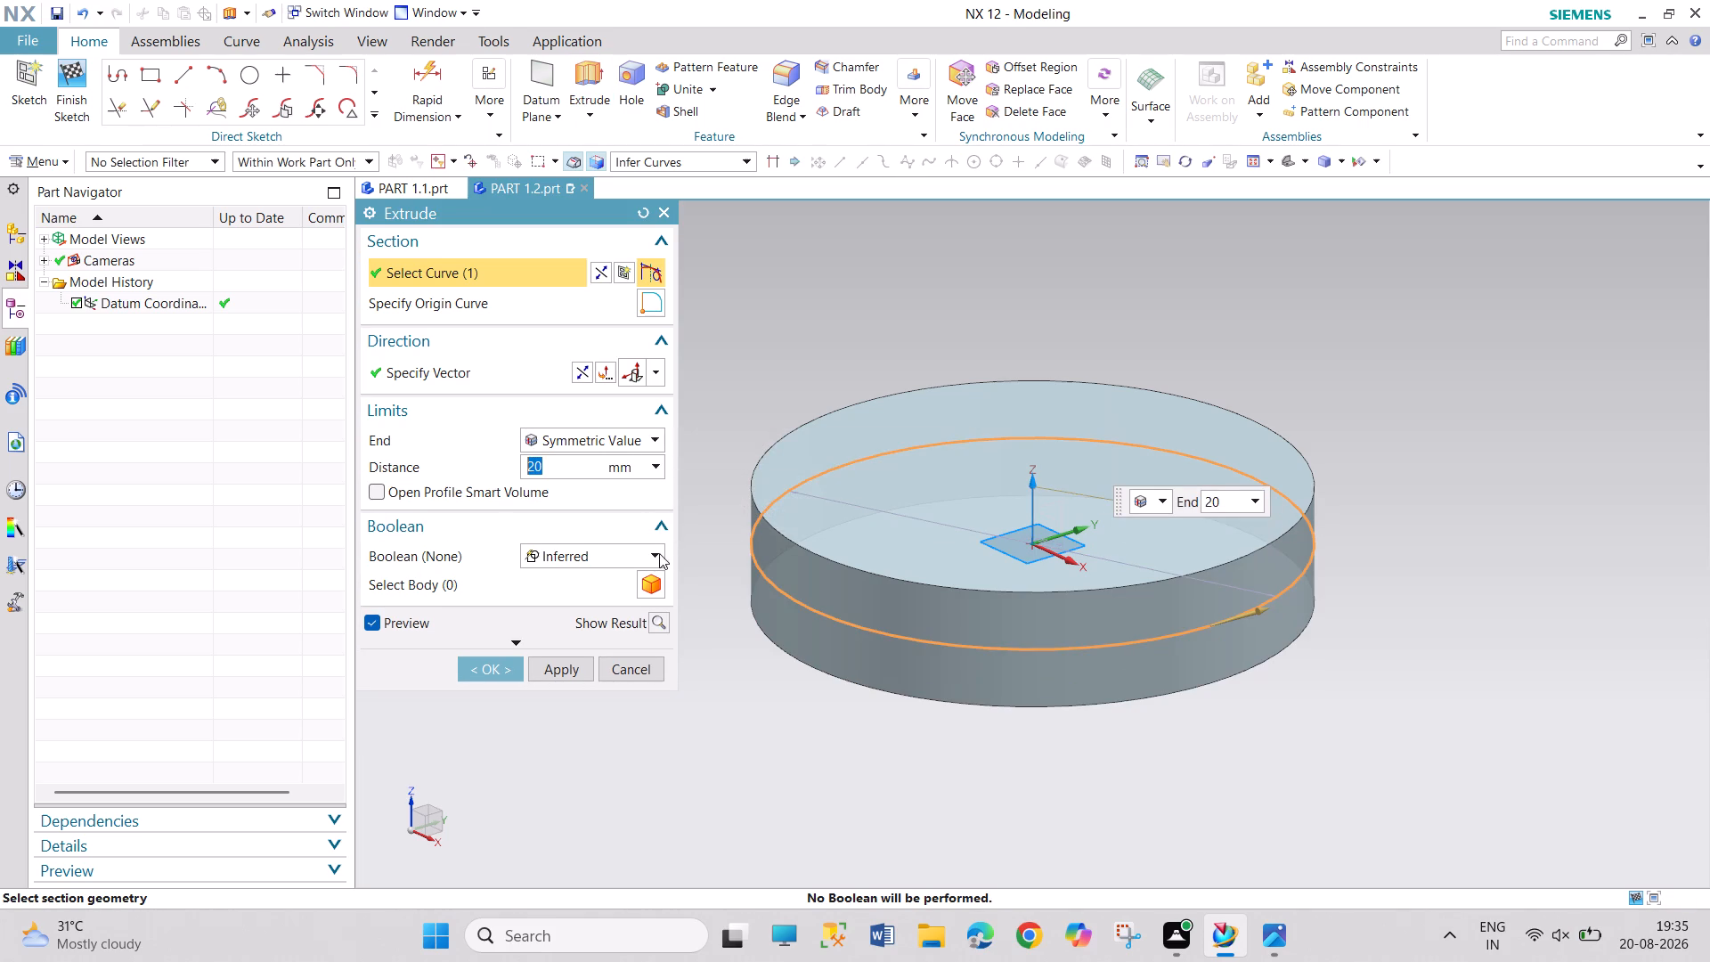
pyautogui.click(476, 674)
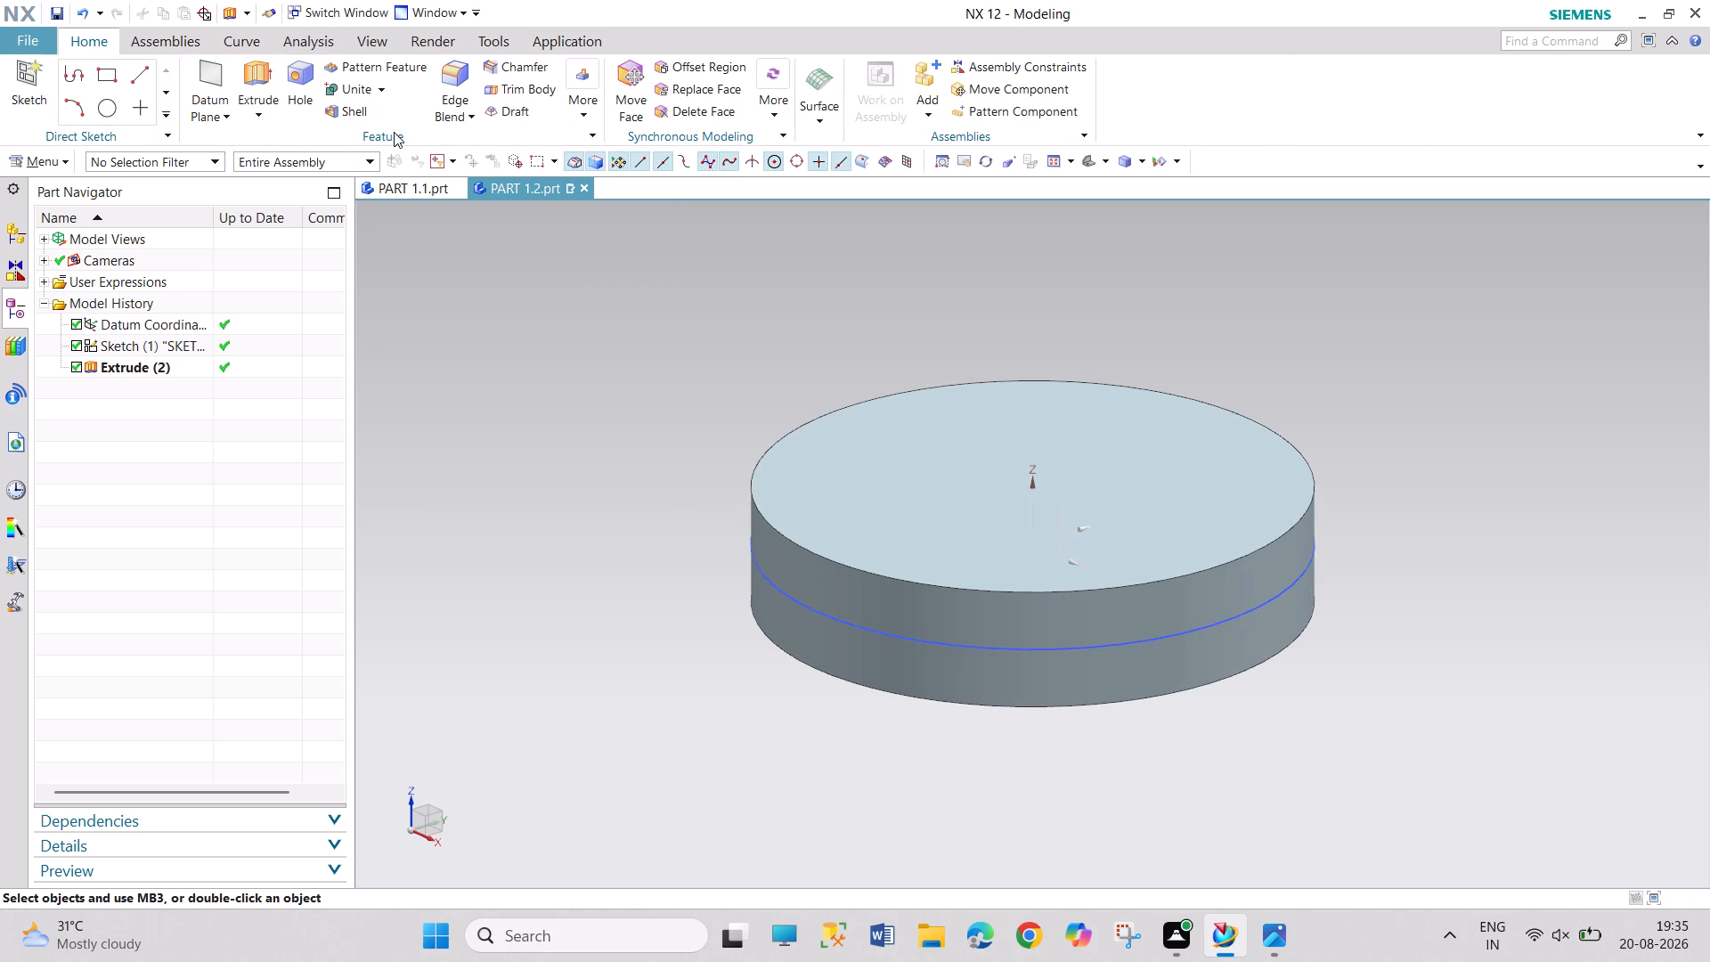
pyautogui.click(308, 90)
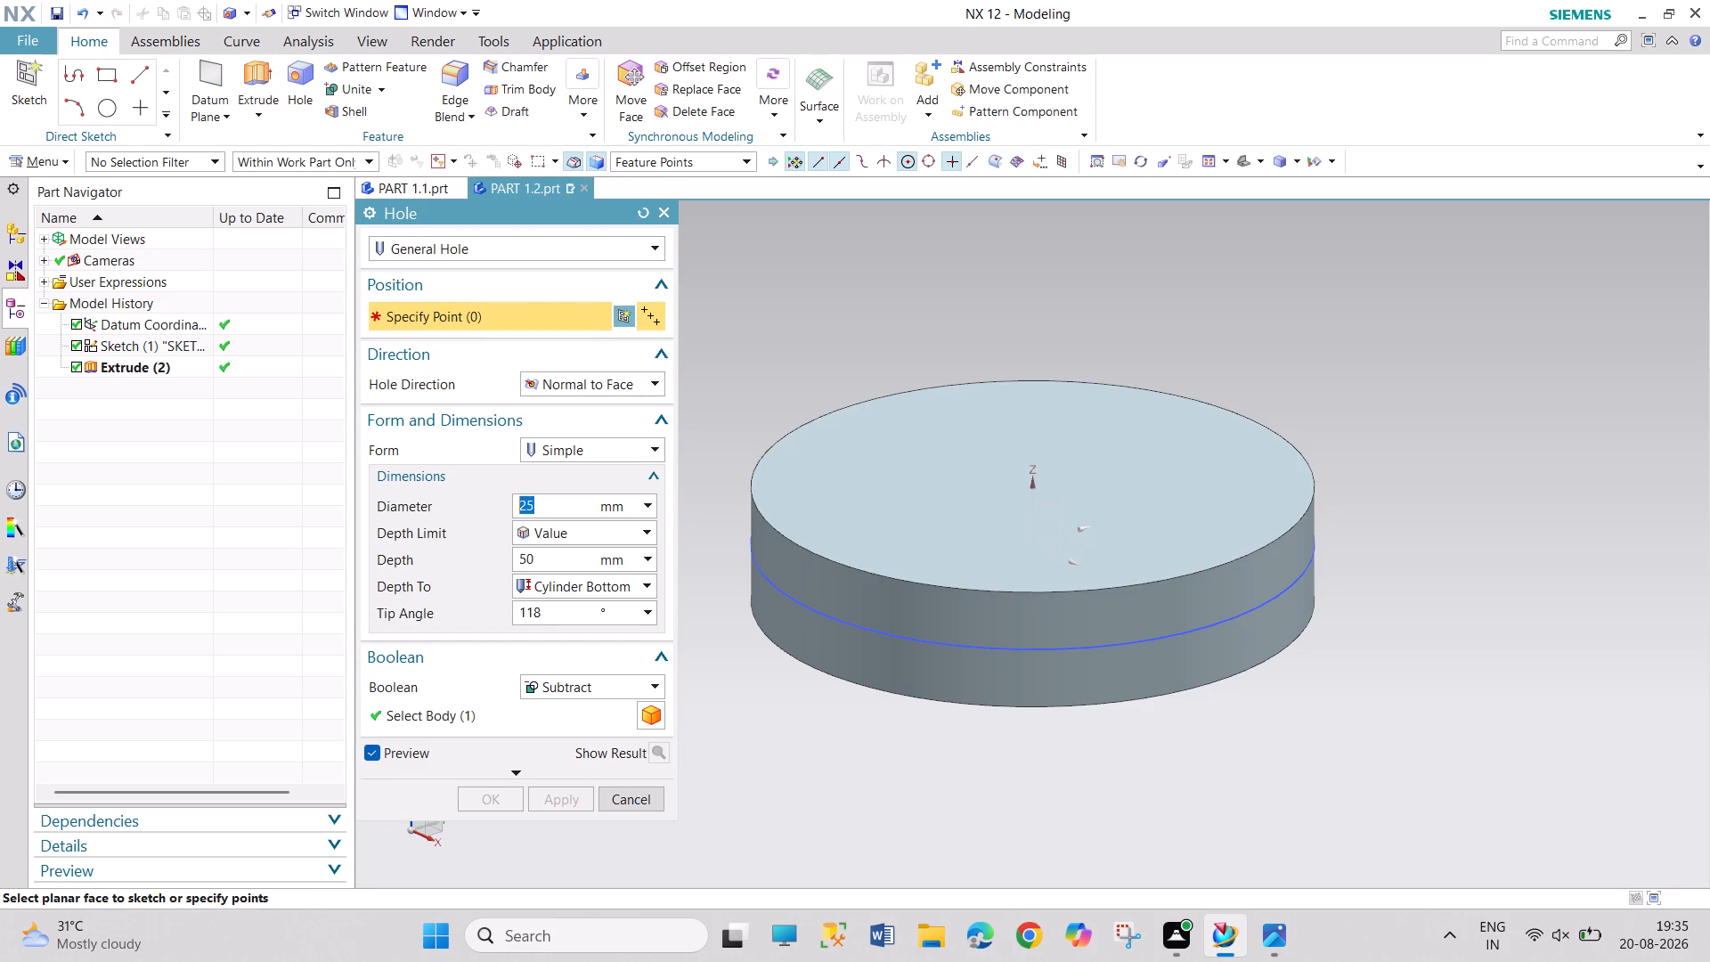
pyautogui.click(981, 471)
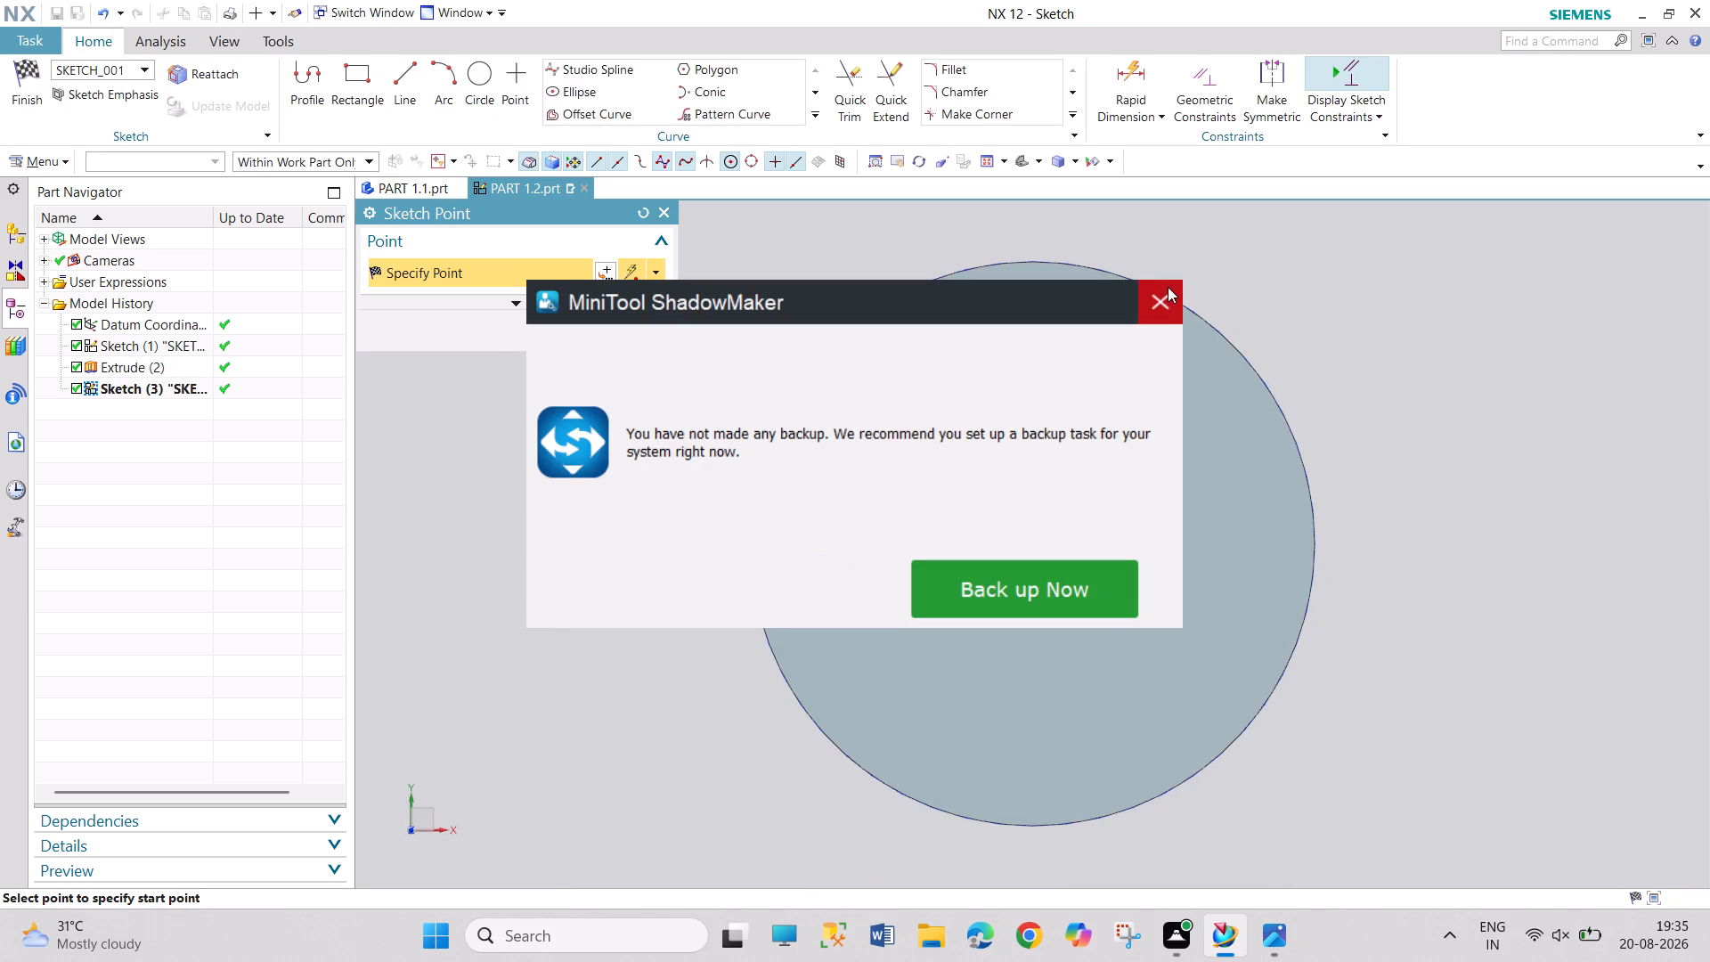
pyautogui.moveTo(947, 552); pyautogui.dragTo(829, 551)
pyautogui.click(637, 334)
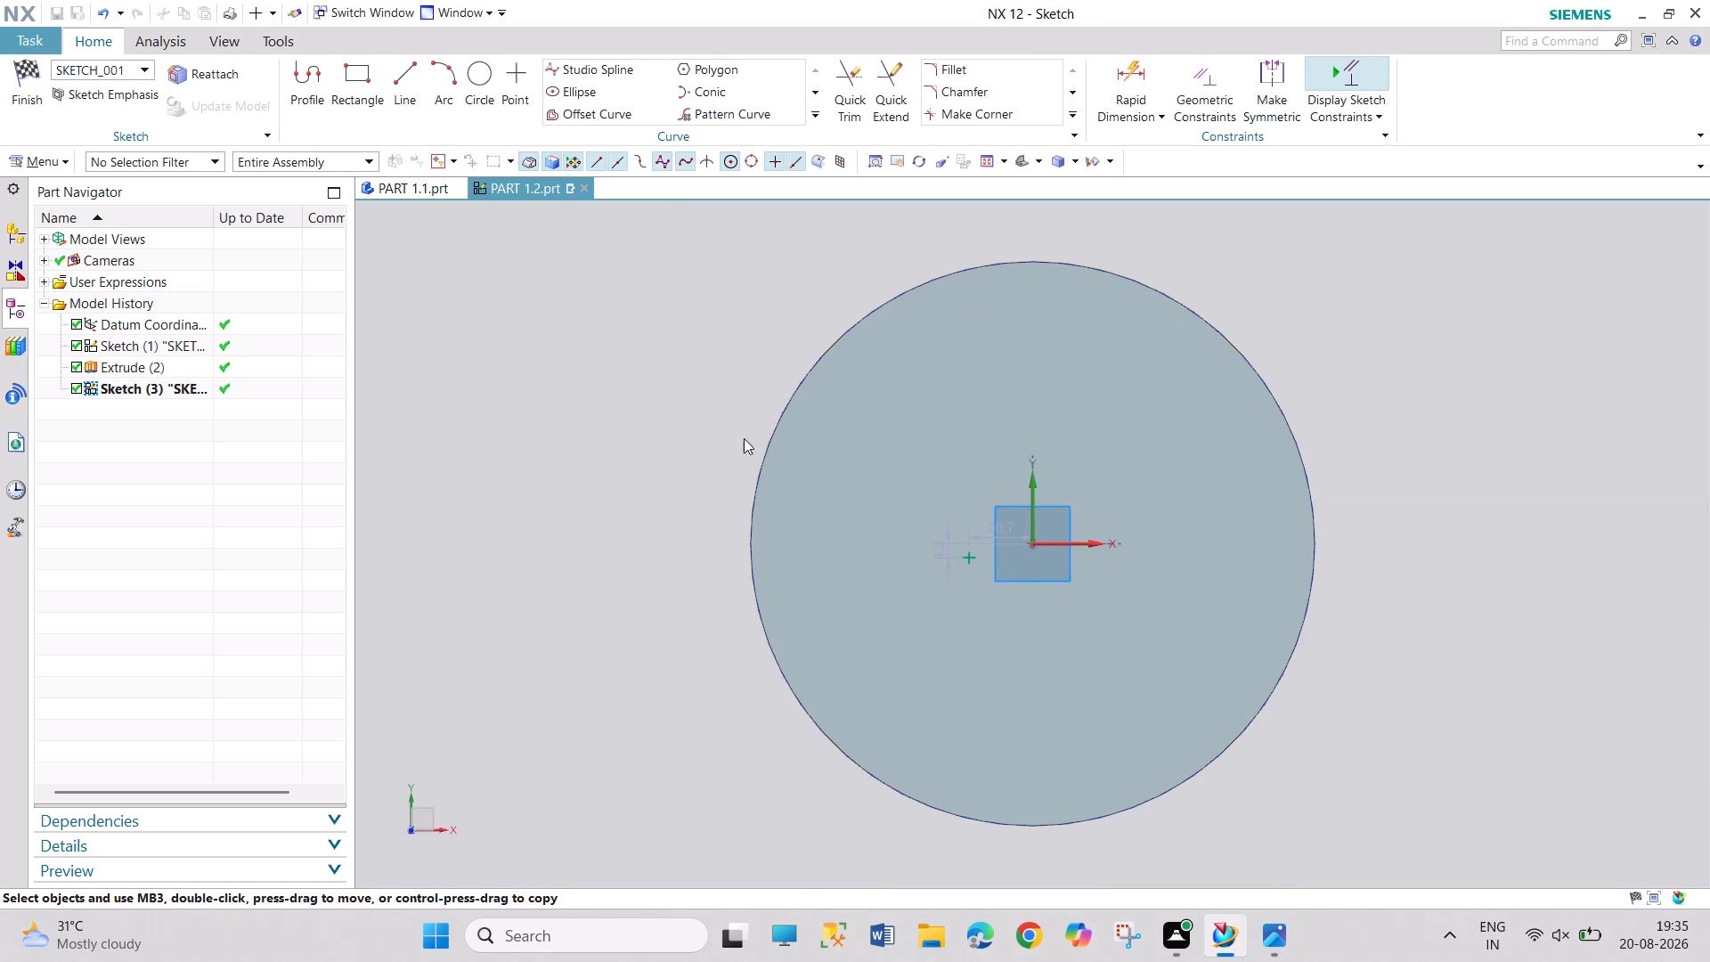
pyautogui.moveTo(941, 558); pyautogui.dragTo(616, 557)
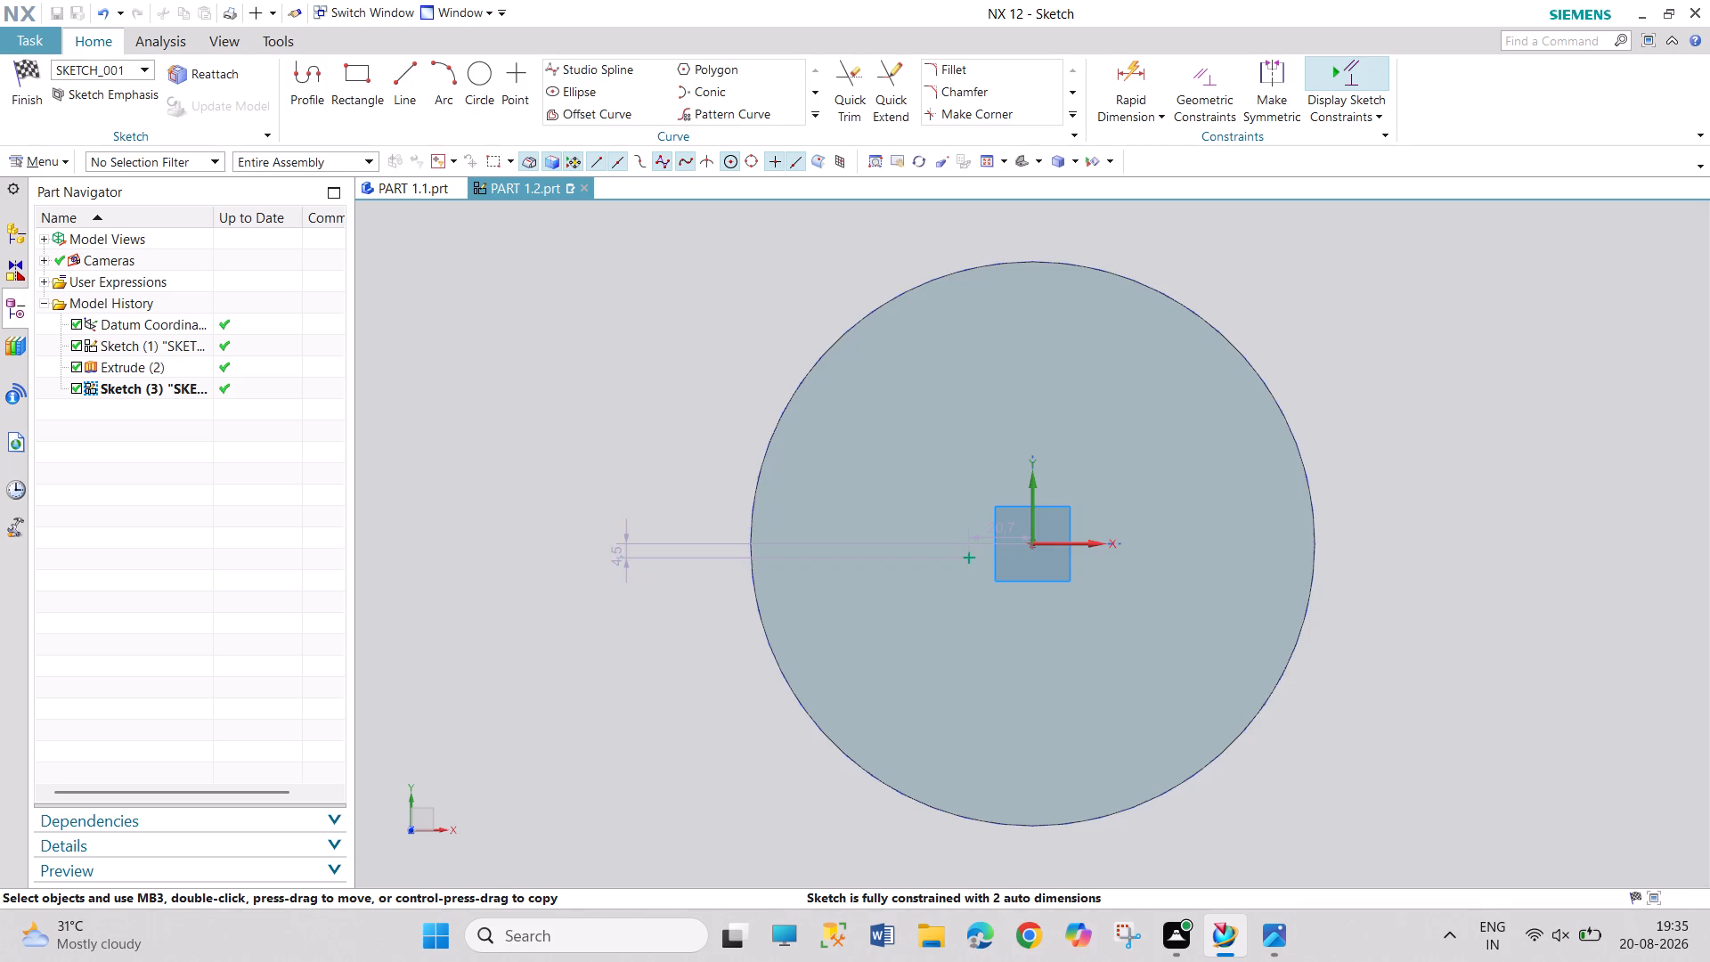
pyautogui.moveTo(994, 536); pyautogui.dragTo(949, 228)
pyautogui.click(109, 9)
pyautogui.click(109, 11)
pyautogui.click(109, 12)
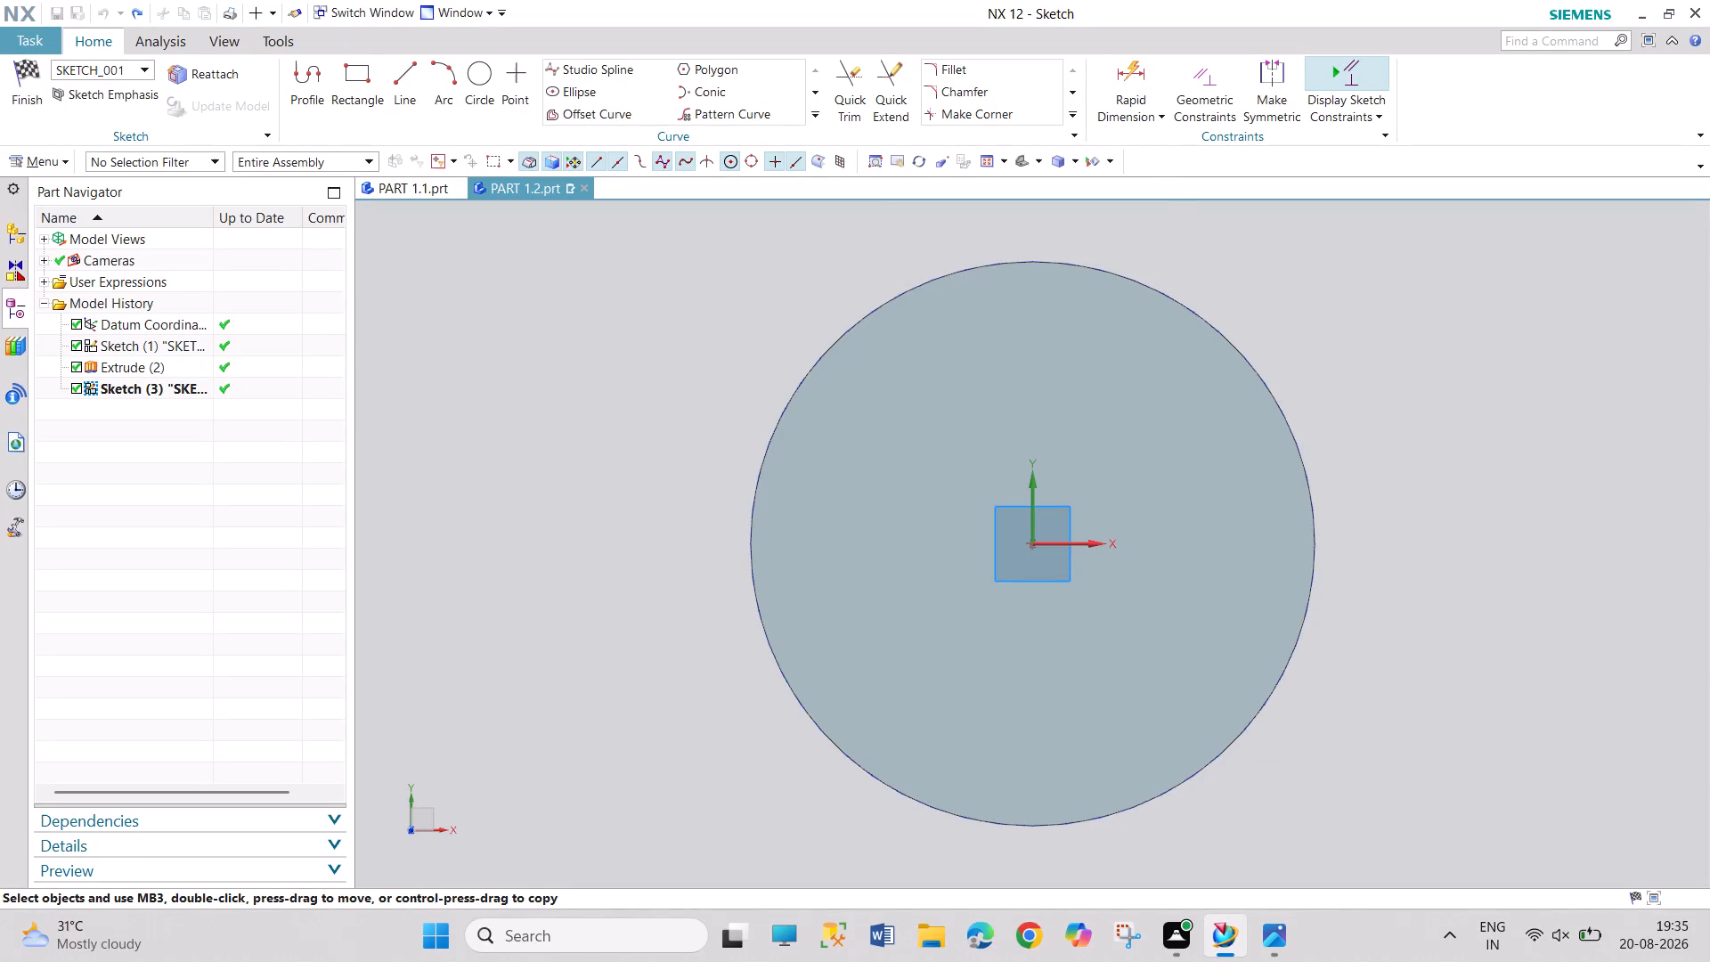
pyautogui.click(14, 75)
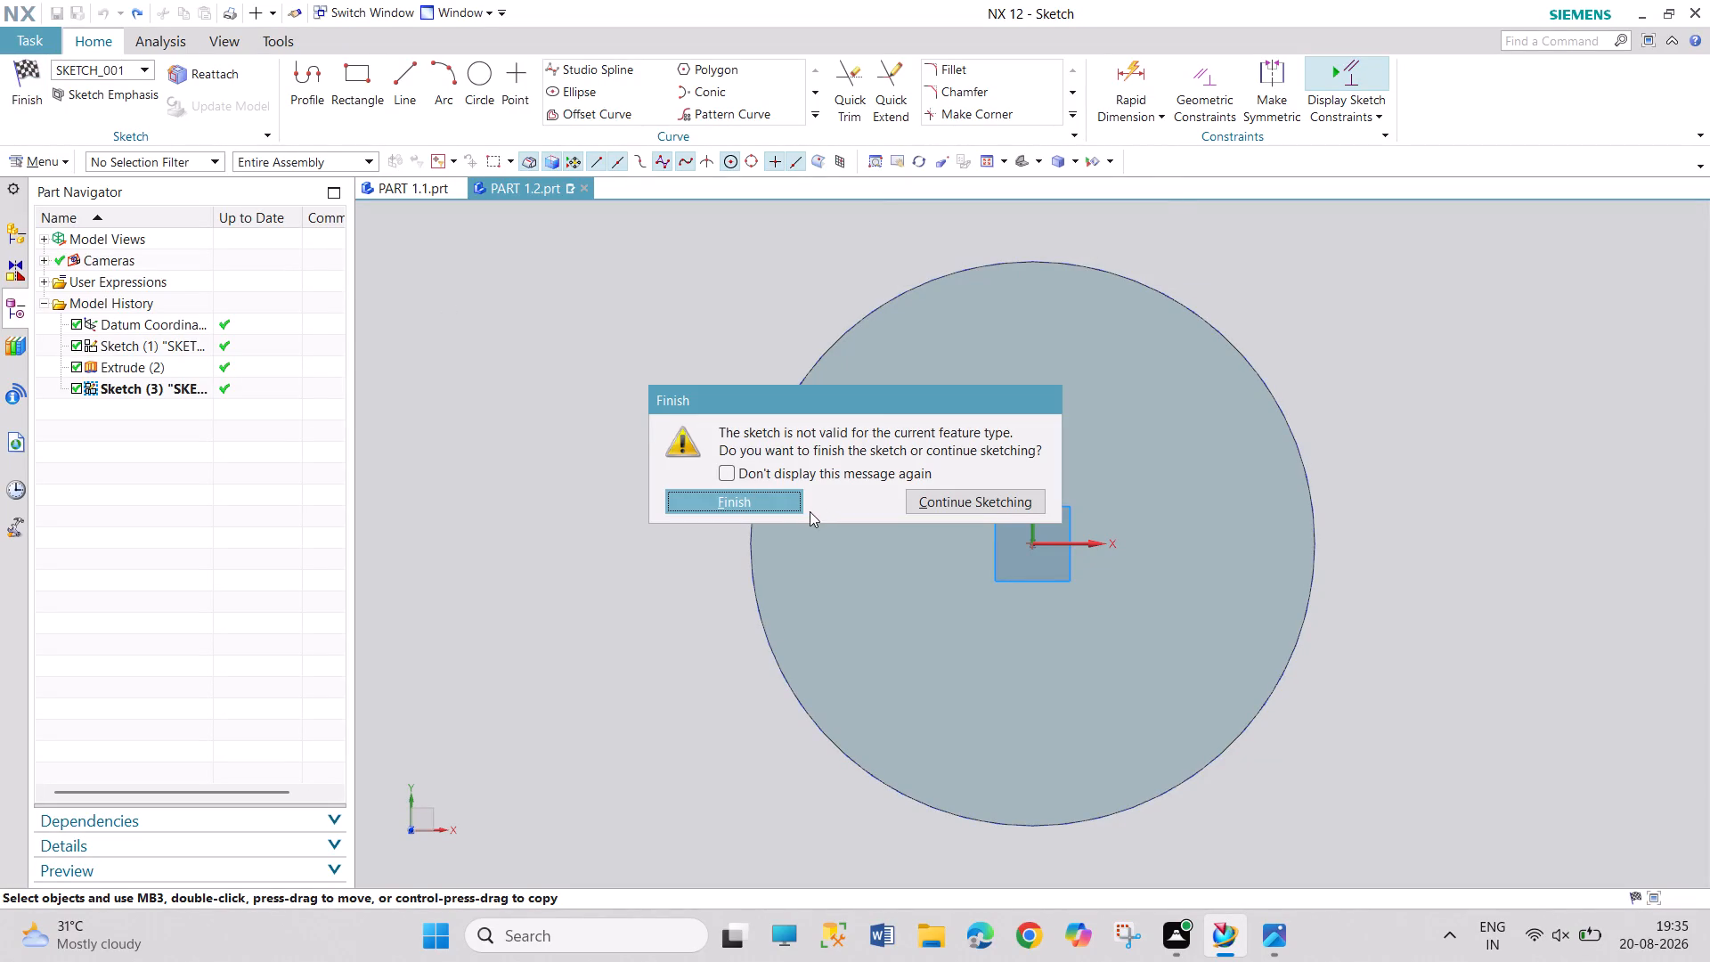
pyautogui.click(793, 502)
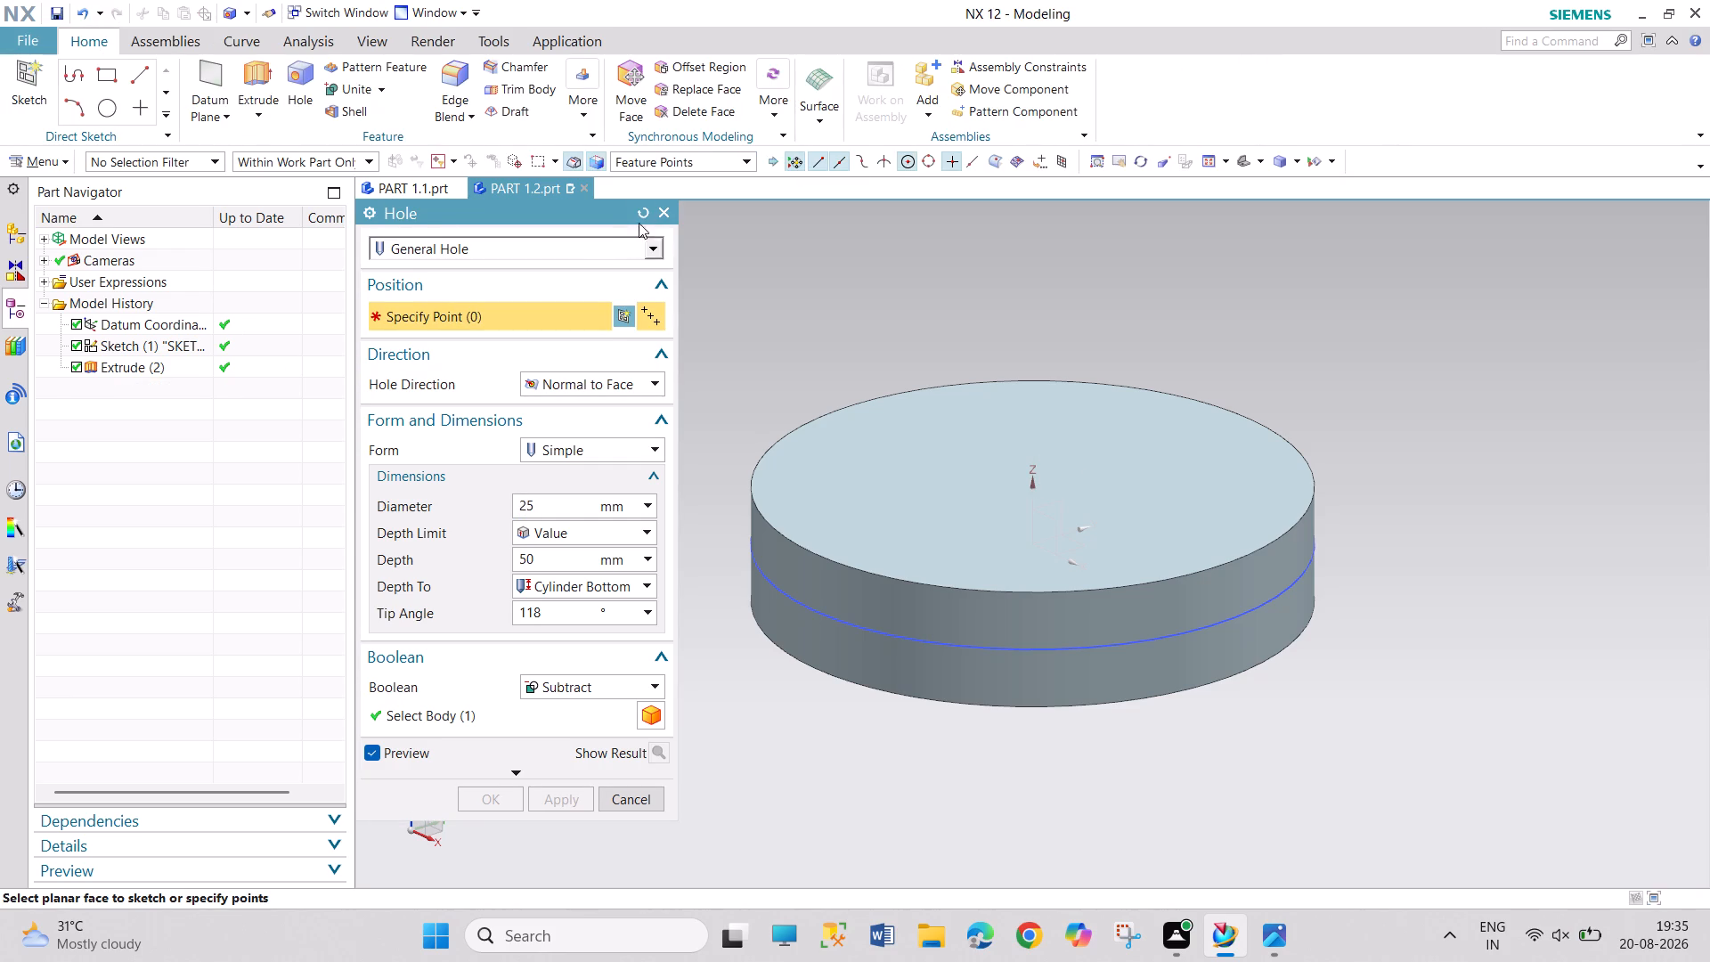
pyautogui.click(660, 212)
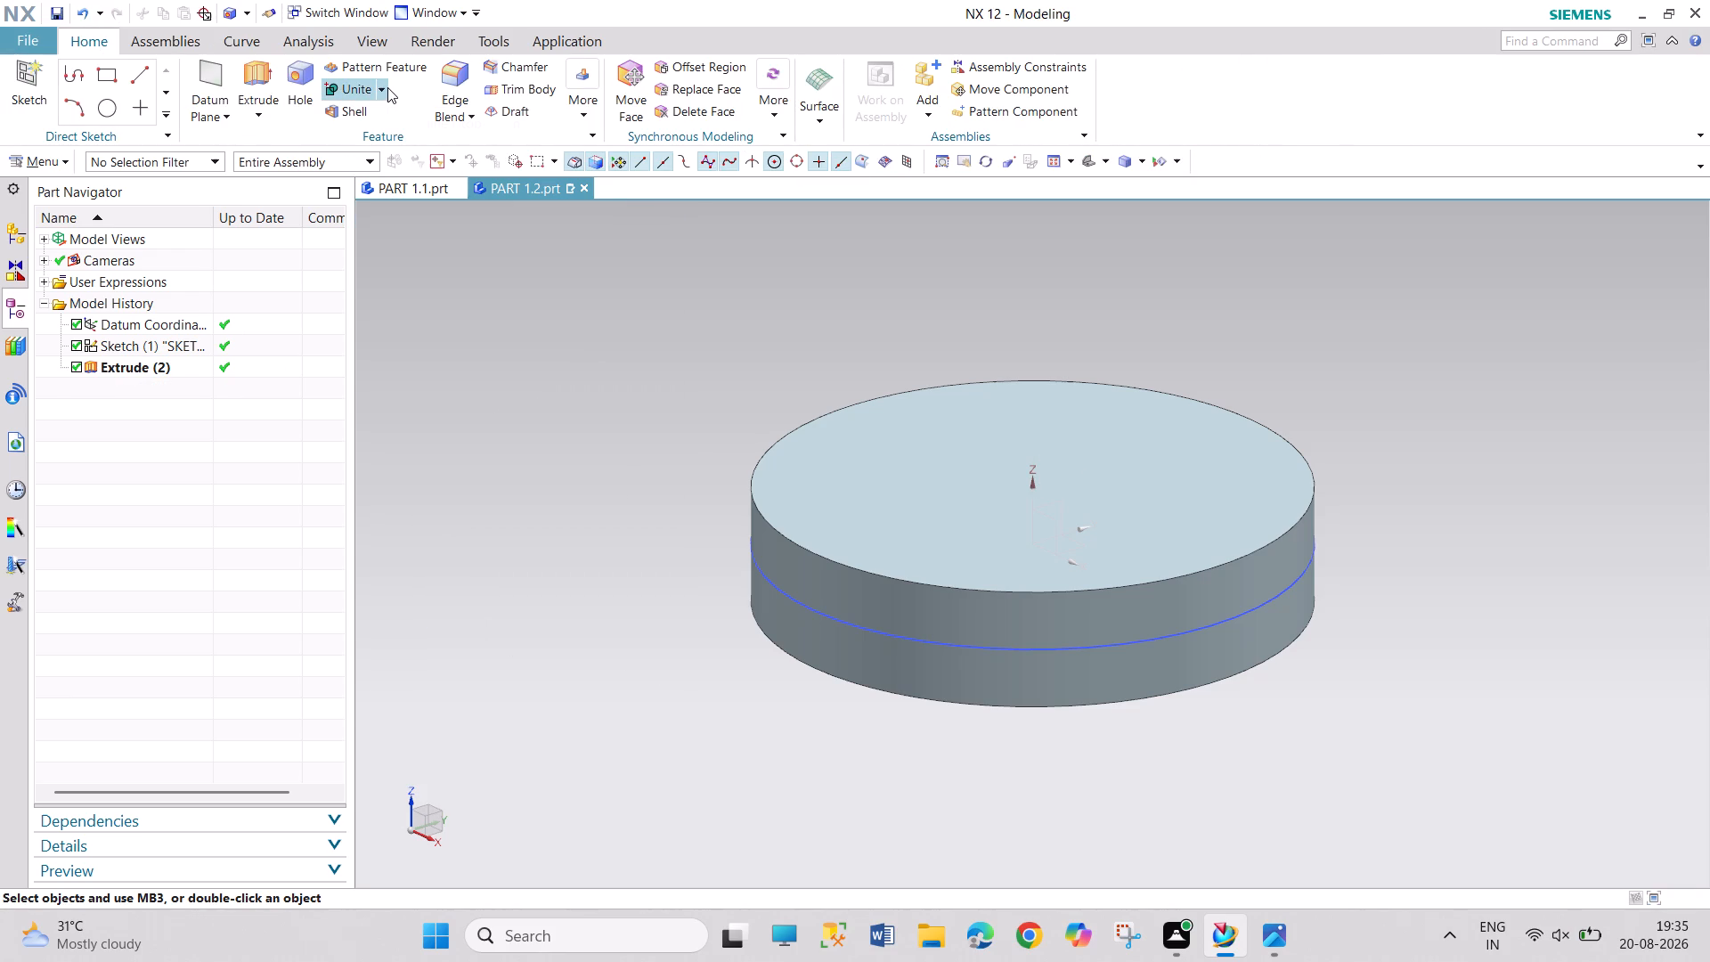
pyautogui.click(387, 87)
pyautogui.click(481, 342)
# Set up a shell of the disc with 10 mm thickness, removing both of its flat faces.
pyautogui.click(363, 112)
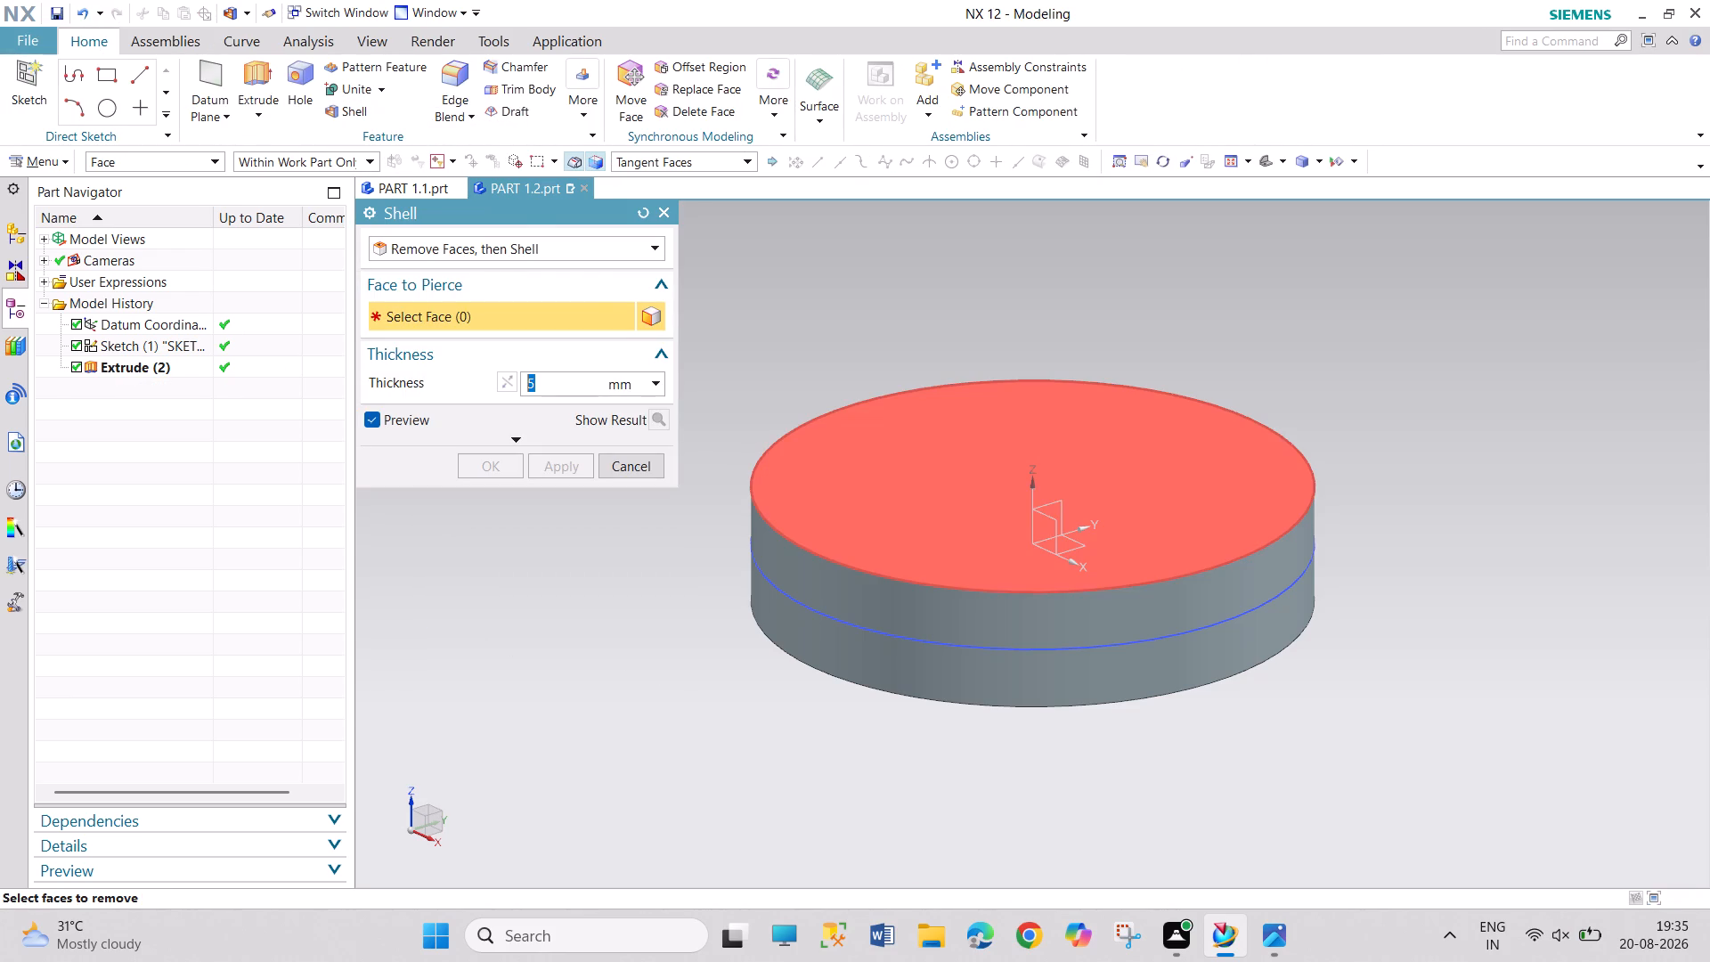
pyautogui.click(843, 498)
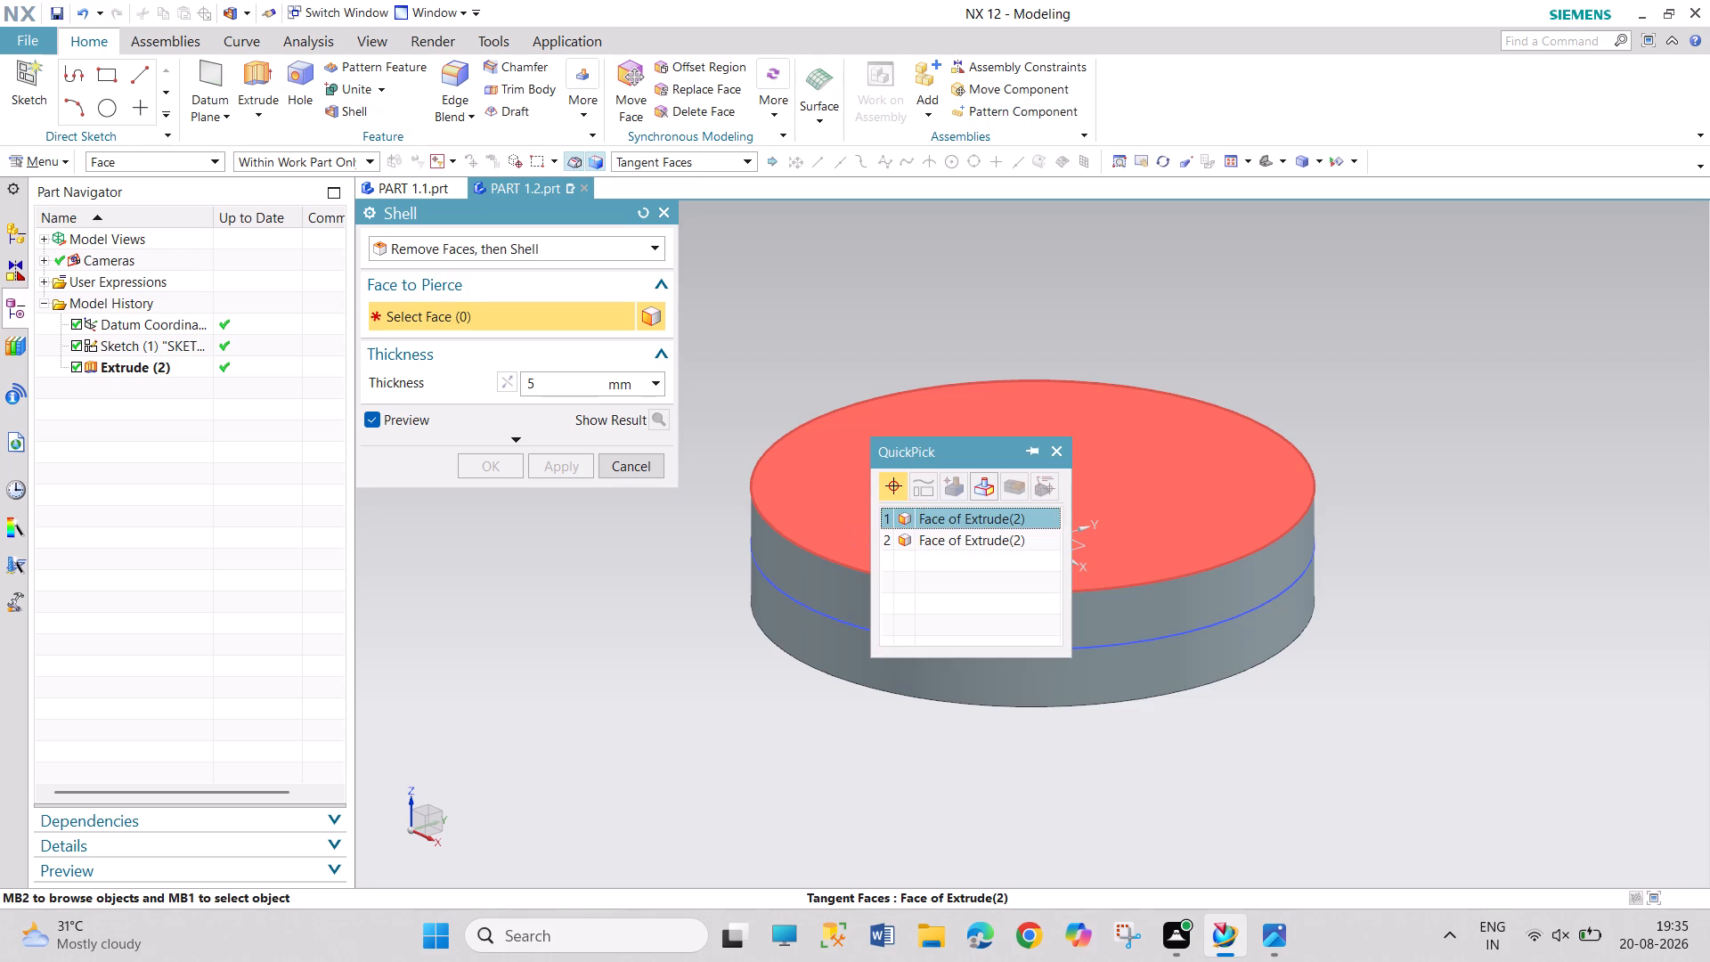
pyautogui.click(930, 514)
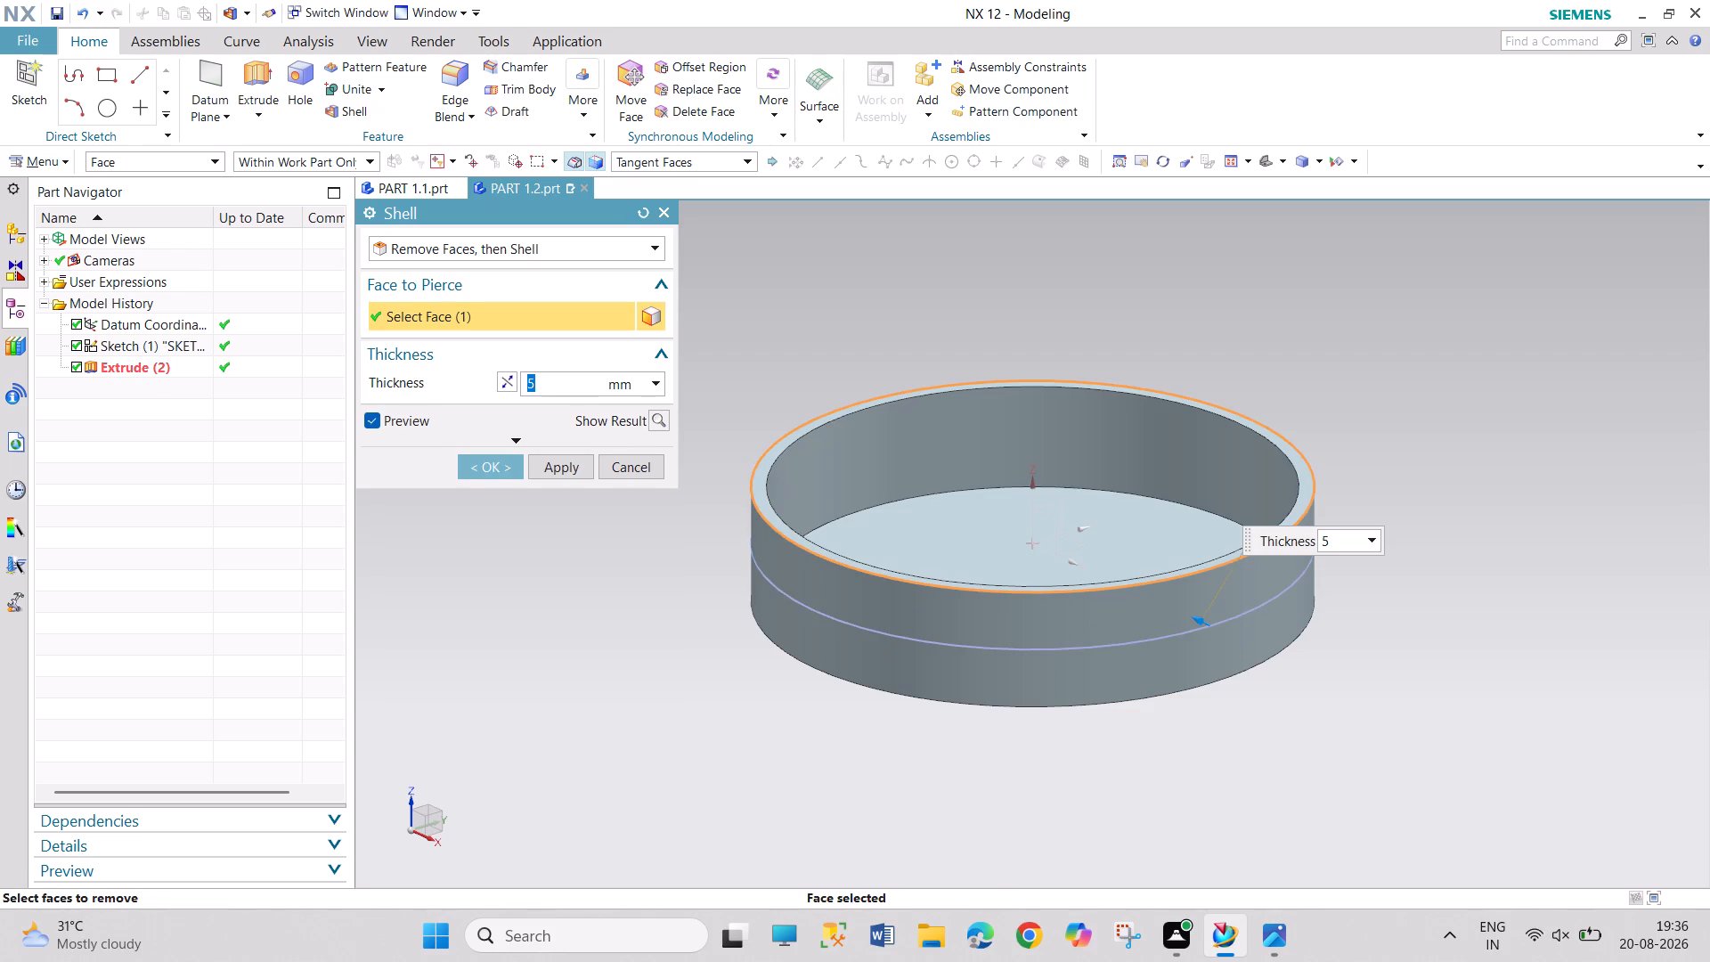
pyautogui.write('10')
pyautogui.press('Return')
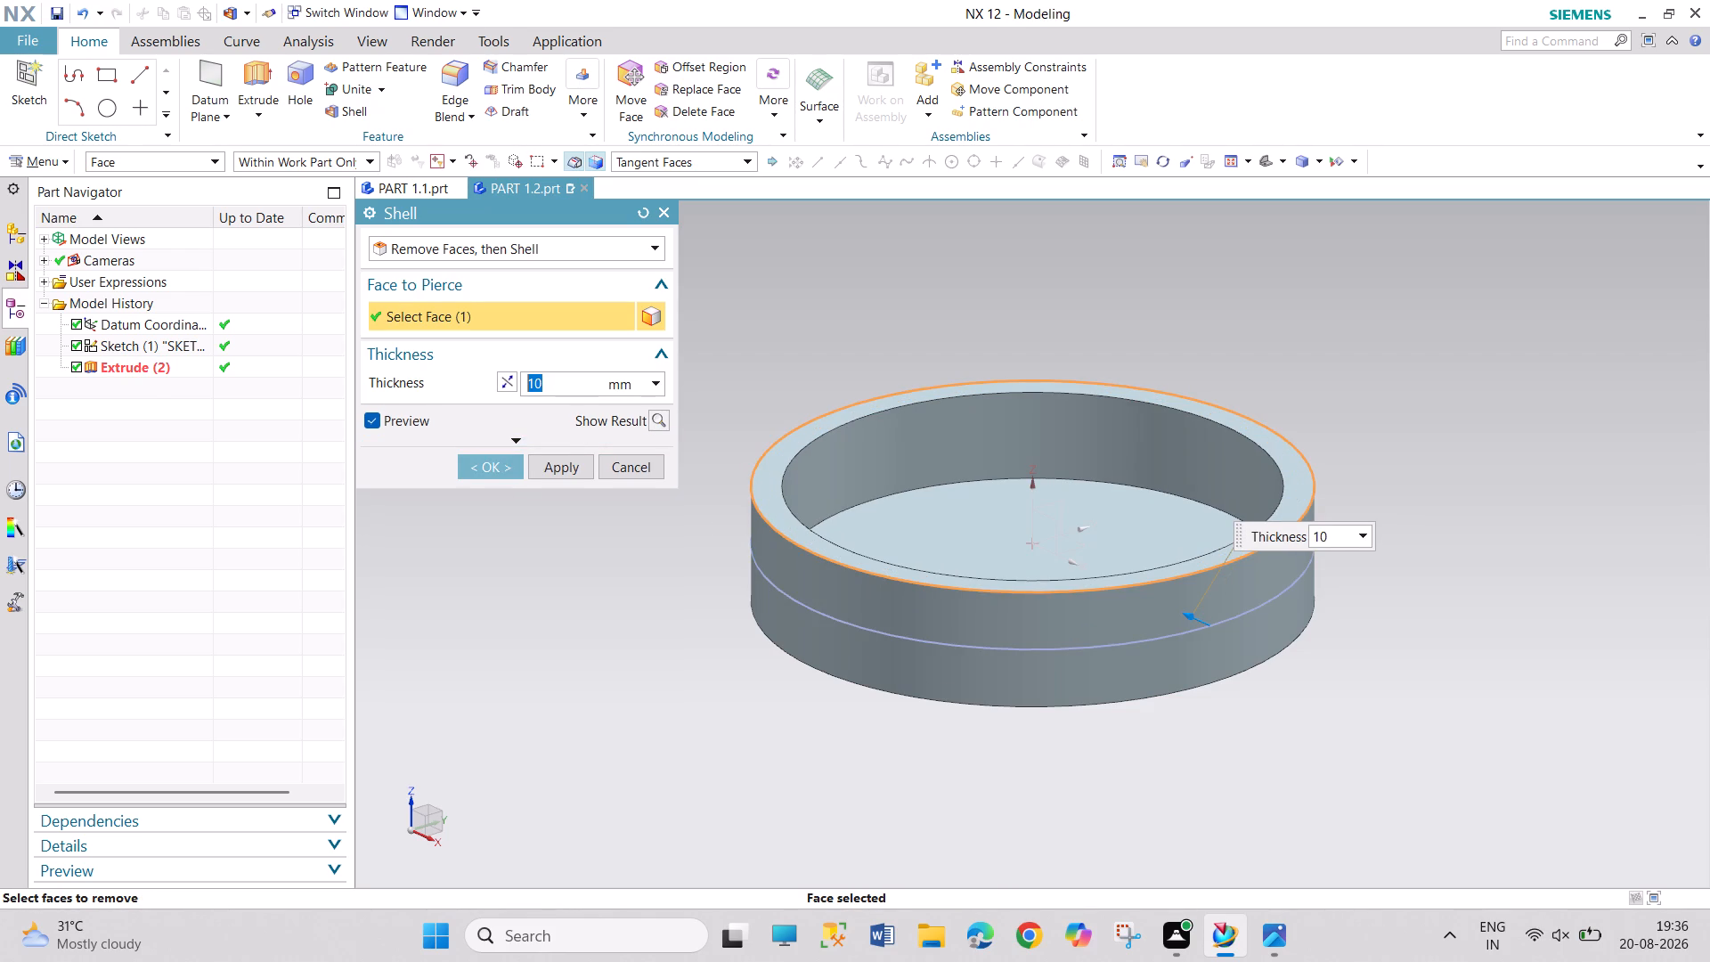
pyautogui.moveTo(732, 713); pyautogui.dragTo(731, 585, button='middle')
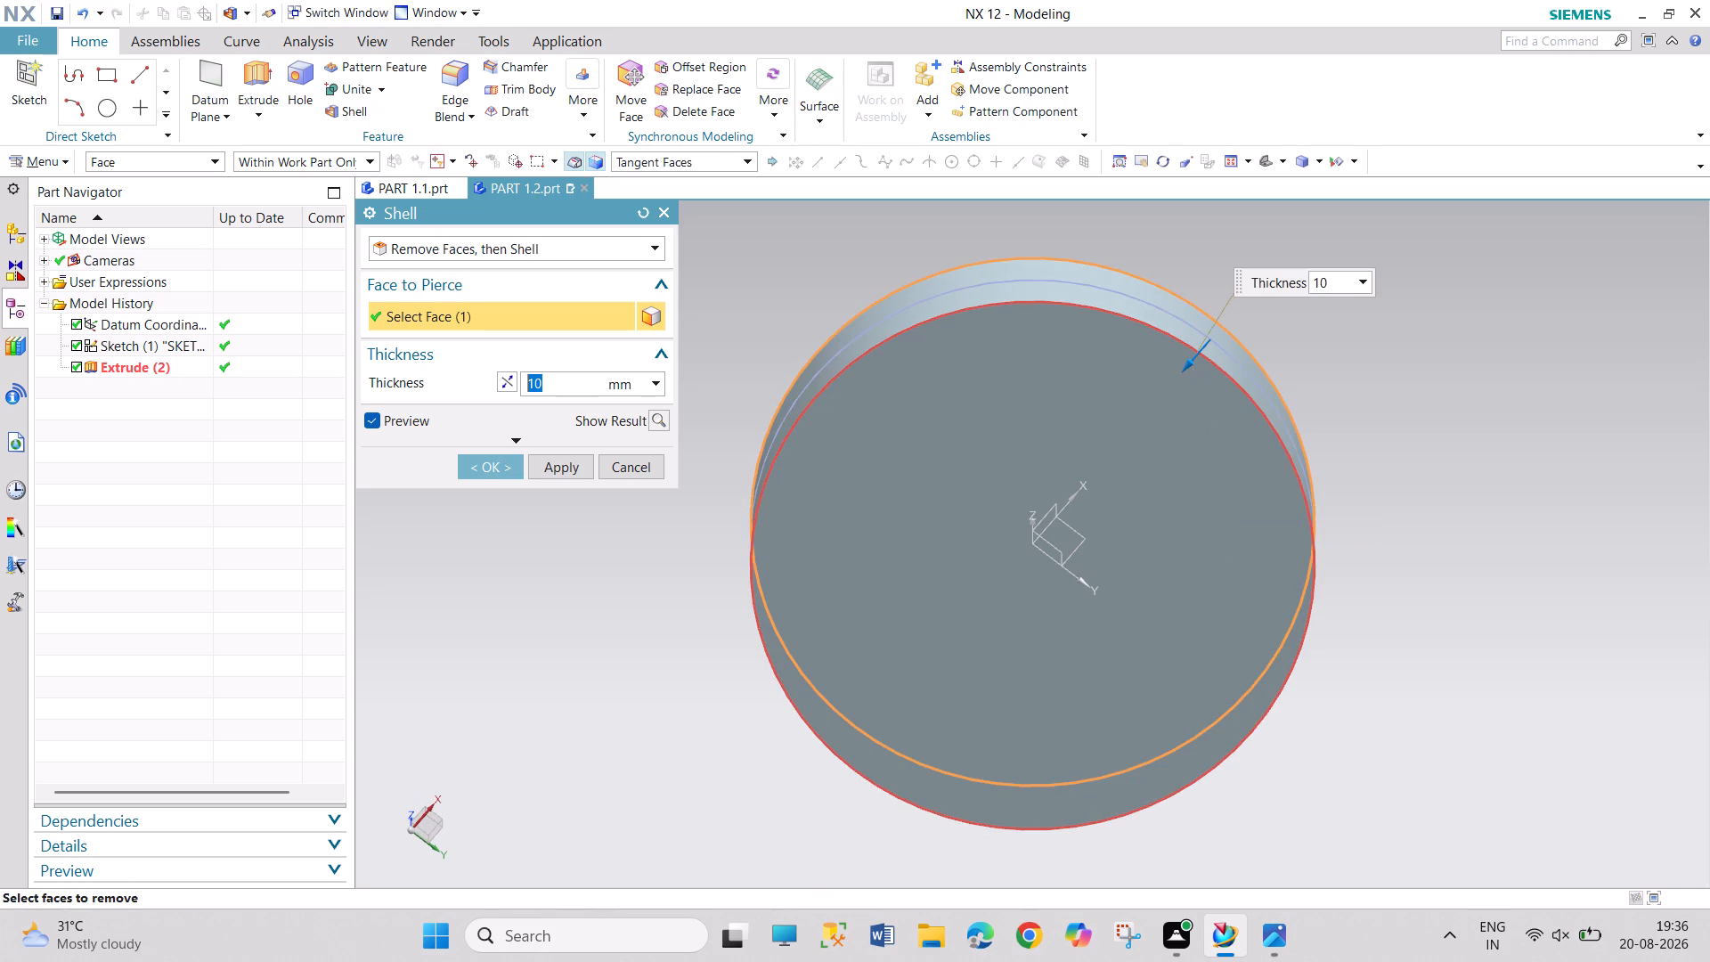
pyautogui.click(579, 314)
pyautogui.click(840, 516)
pyautogui.moveTo(660, 602); pyautogui.dragTo(647, 638, button='middle')
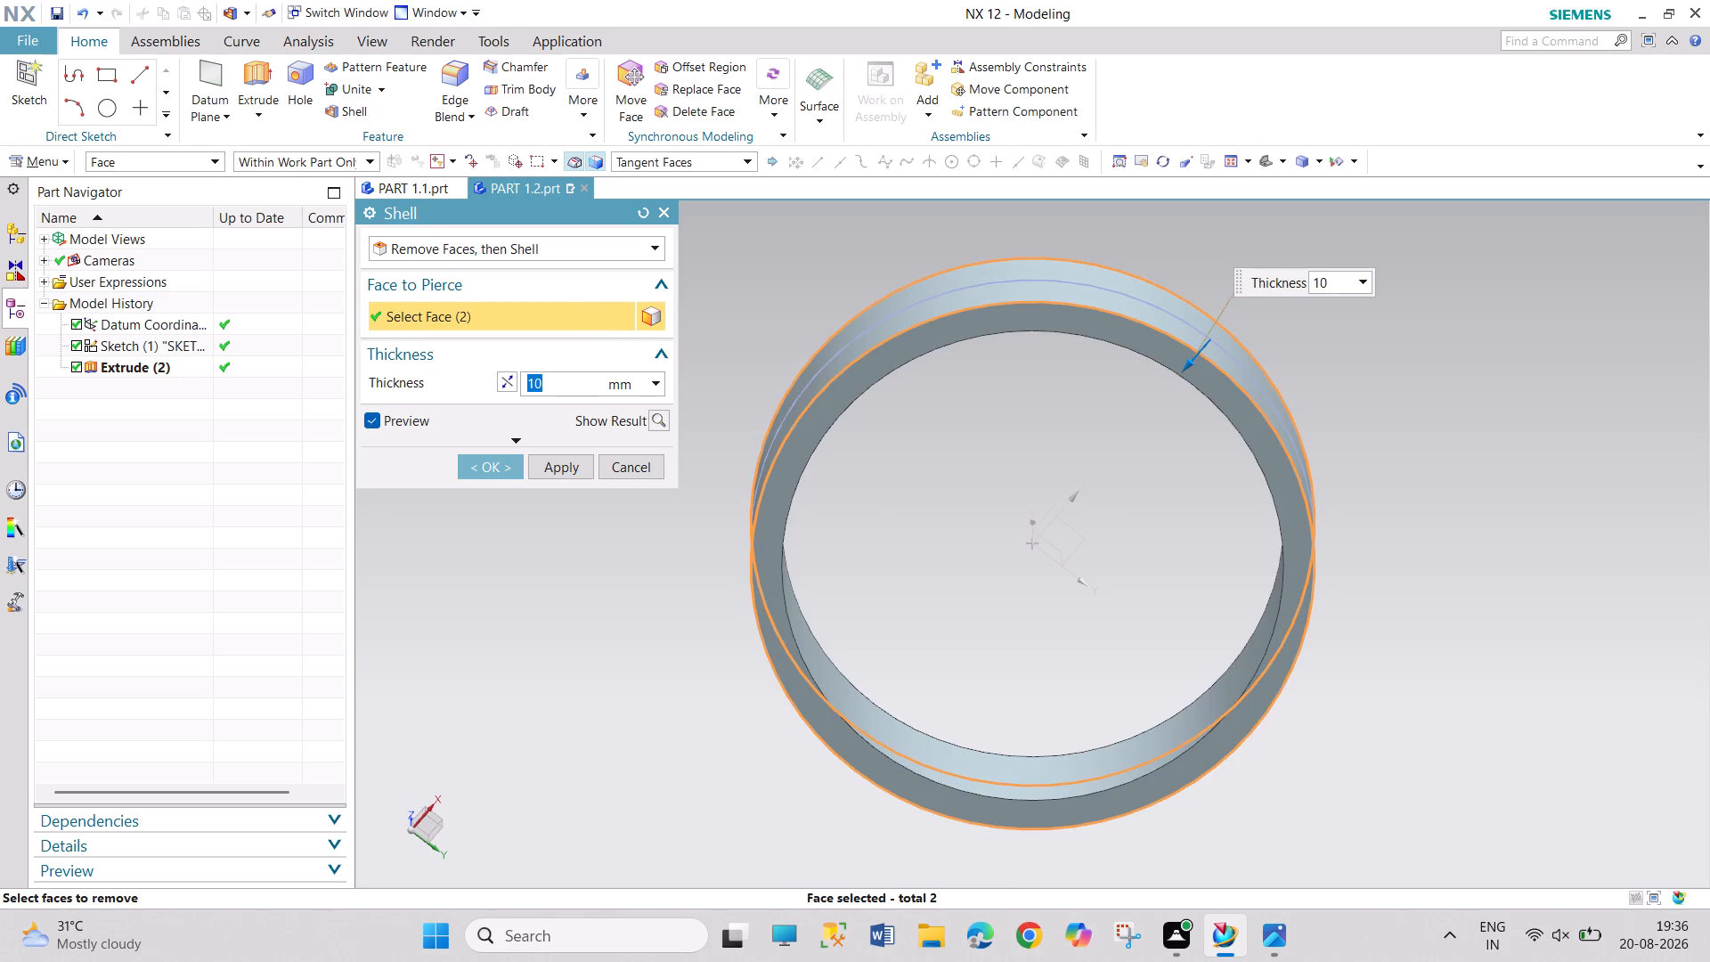
pyautogui.moveTo(647, 638); pyautogui.dragTo(593, 751, button='middle')
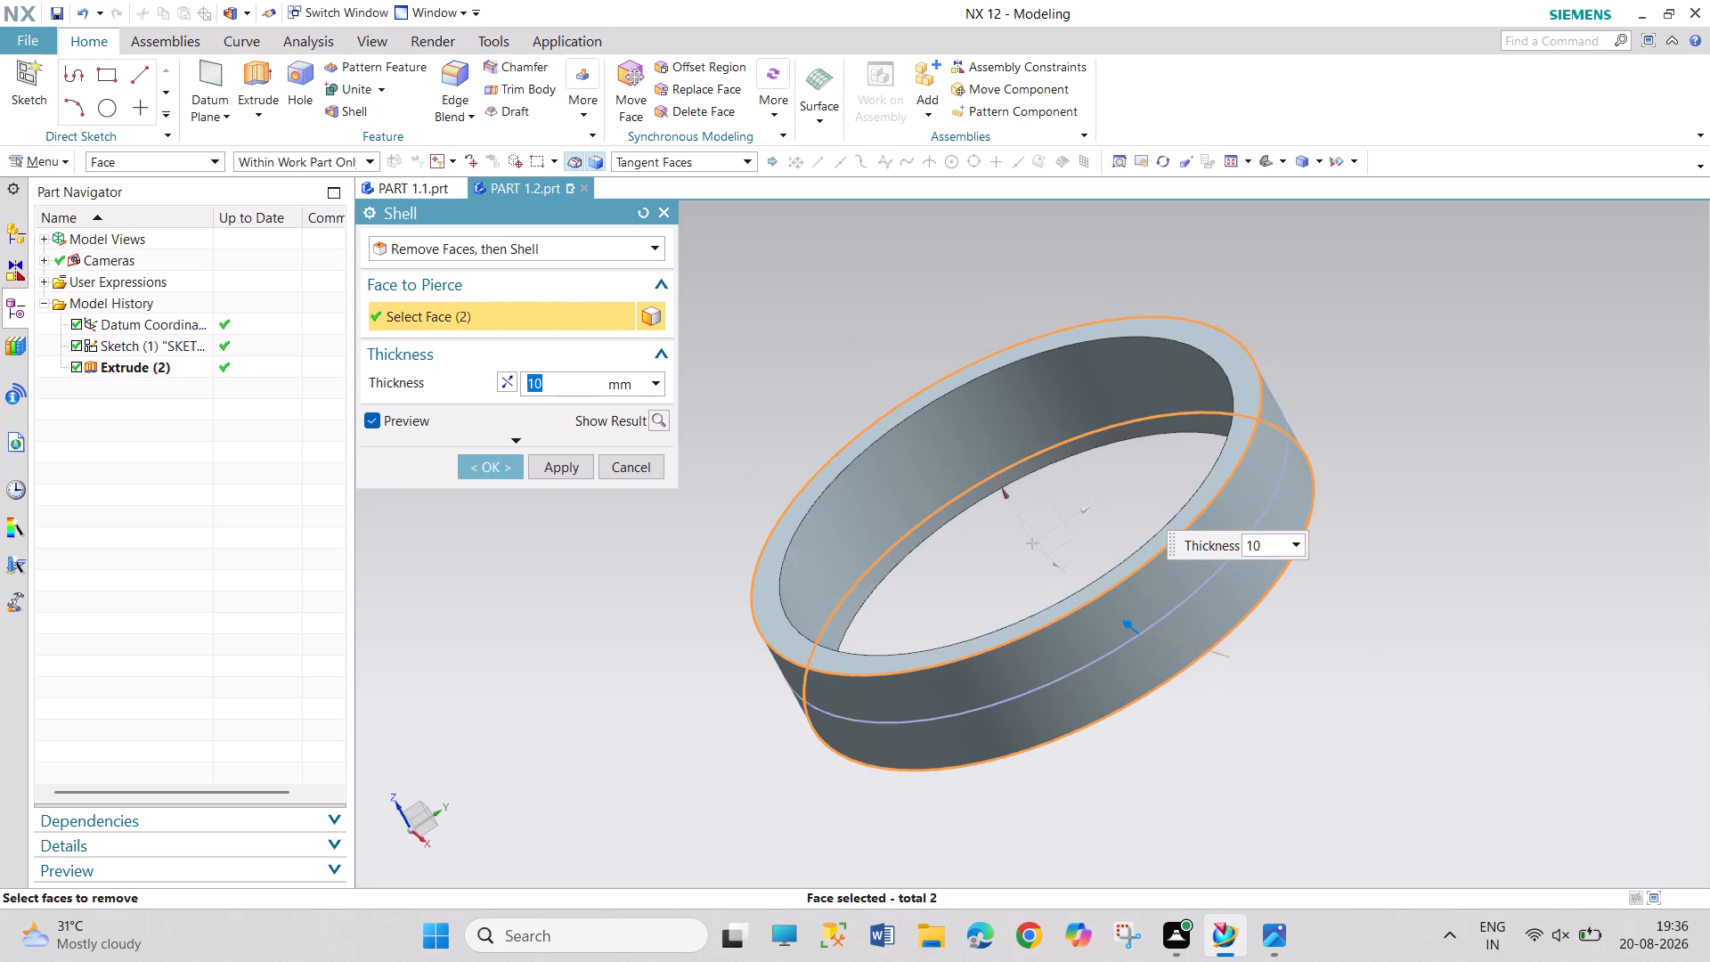
pyautogui.moveTo(603, 664); pyautogui.dragTo(629, 707, button='middle')
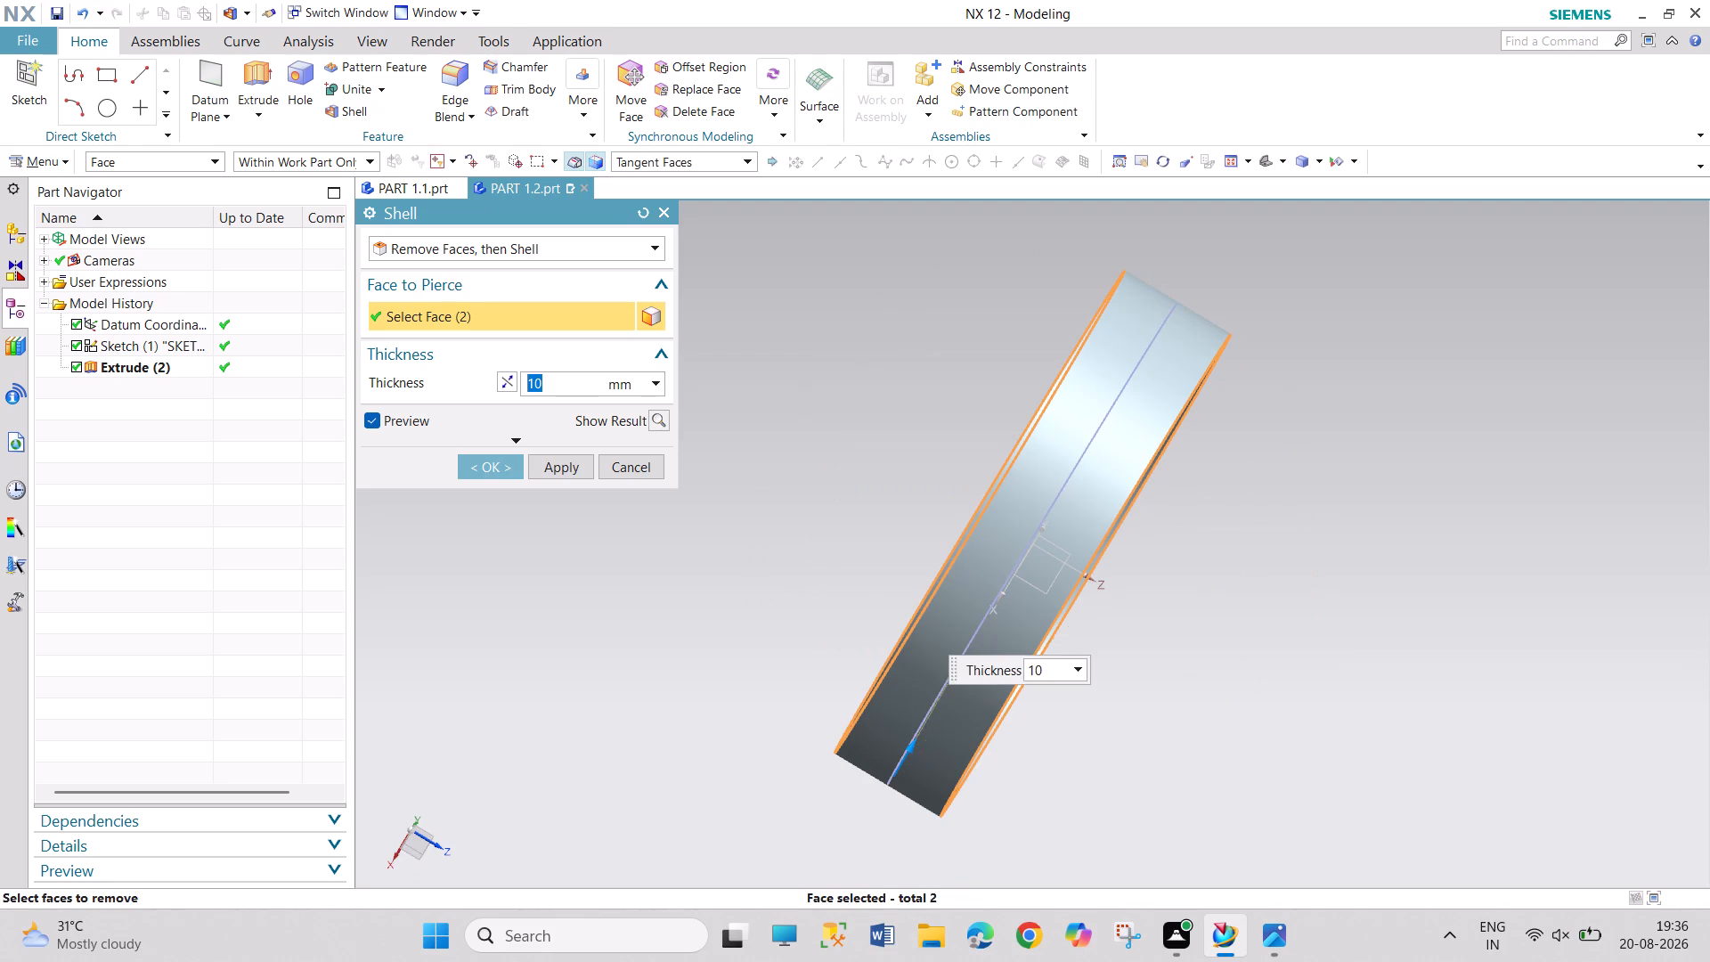
pyautogui.moveTo(1103, 743); pyautogui.dragTo(949, 508, button='middle')
pyautogui.moveTo(695, 660); pyautogui.dragTo(731, 761, button='middle')
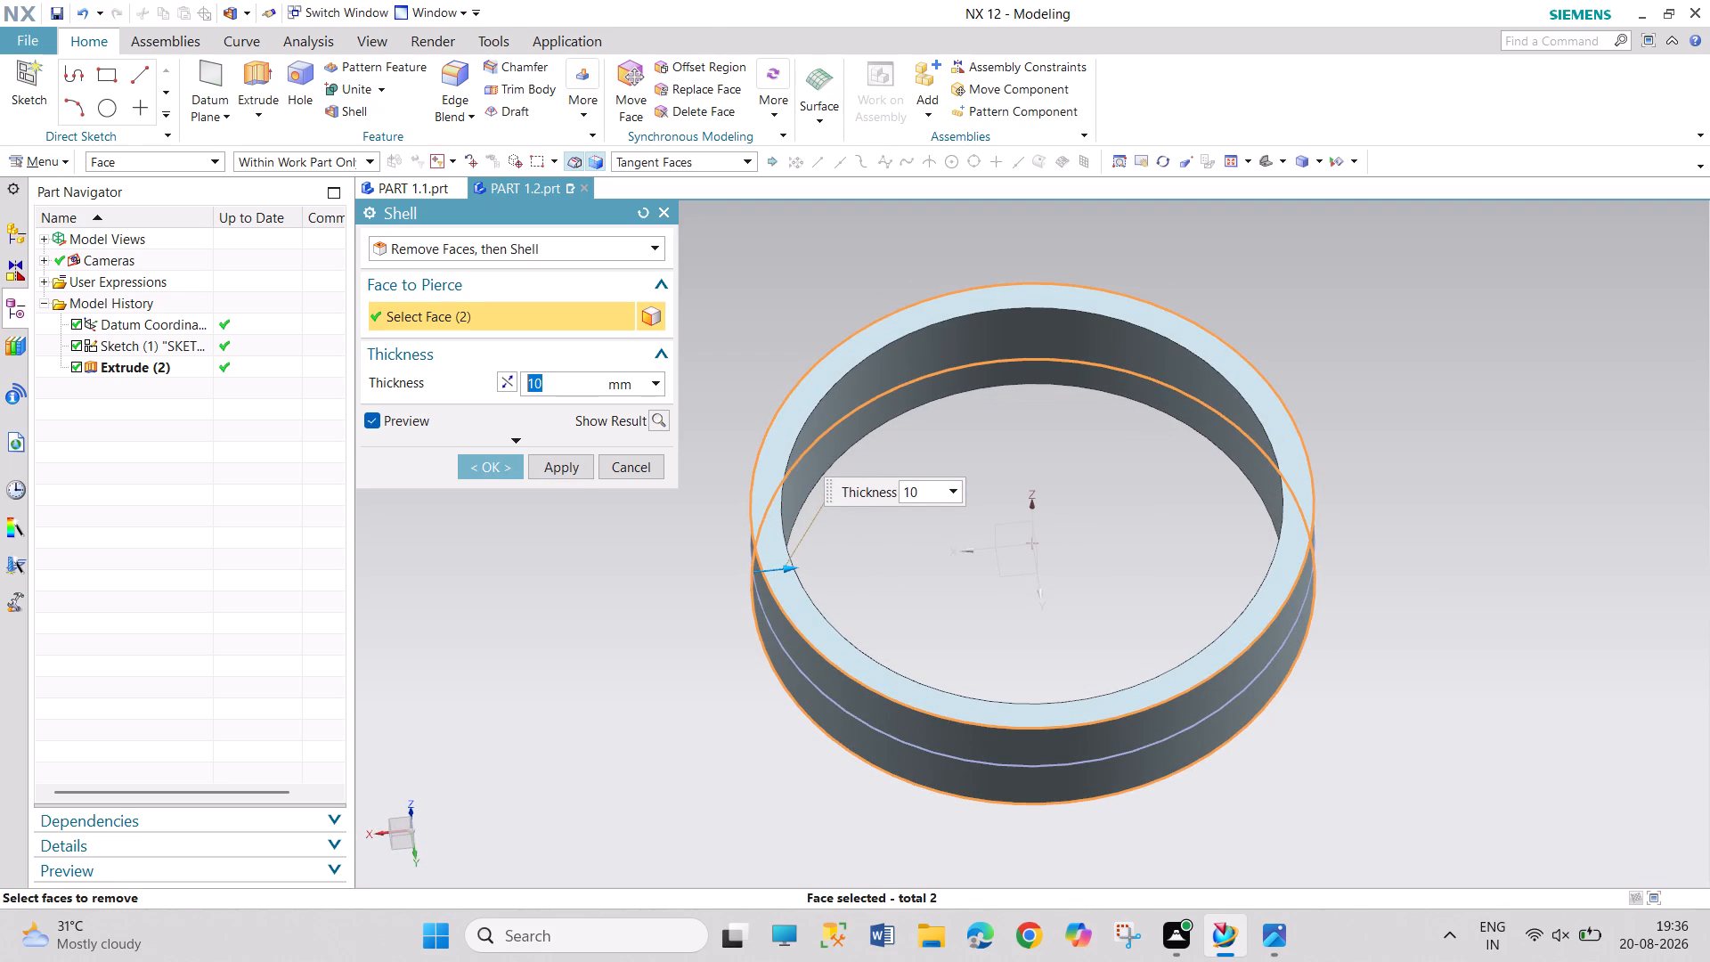
# Switch the shell type to Shell All Faces and apply it to the disc body.
pyautogui.click(647, 250)
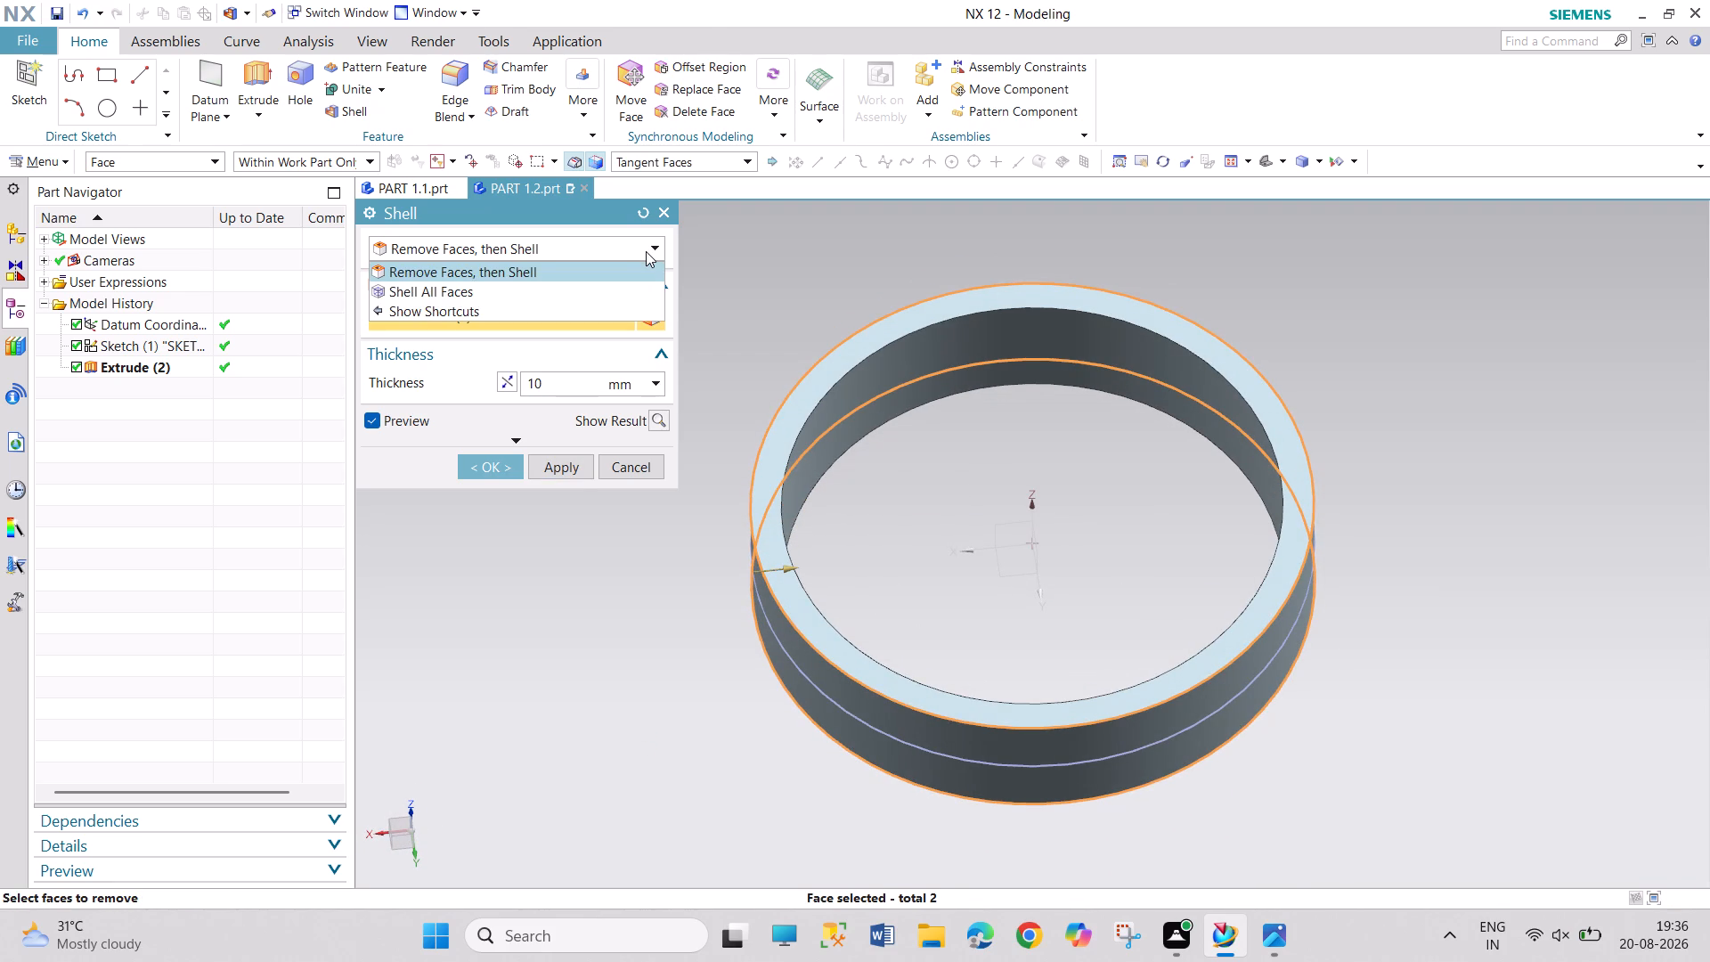
pyautogui.click(607, 291)
pyautogui.click(927, 550)
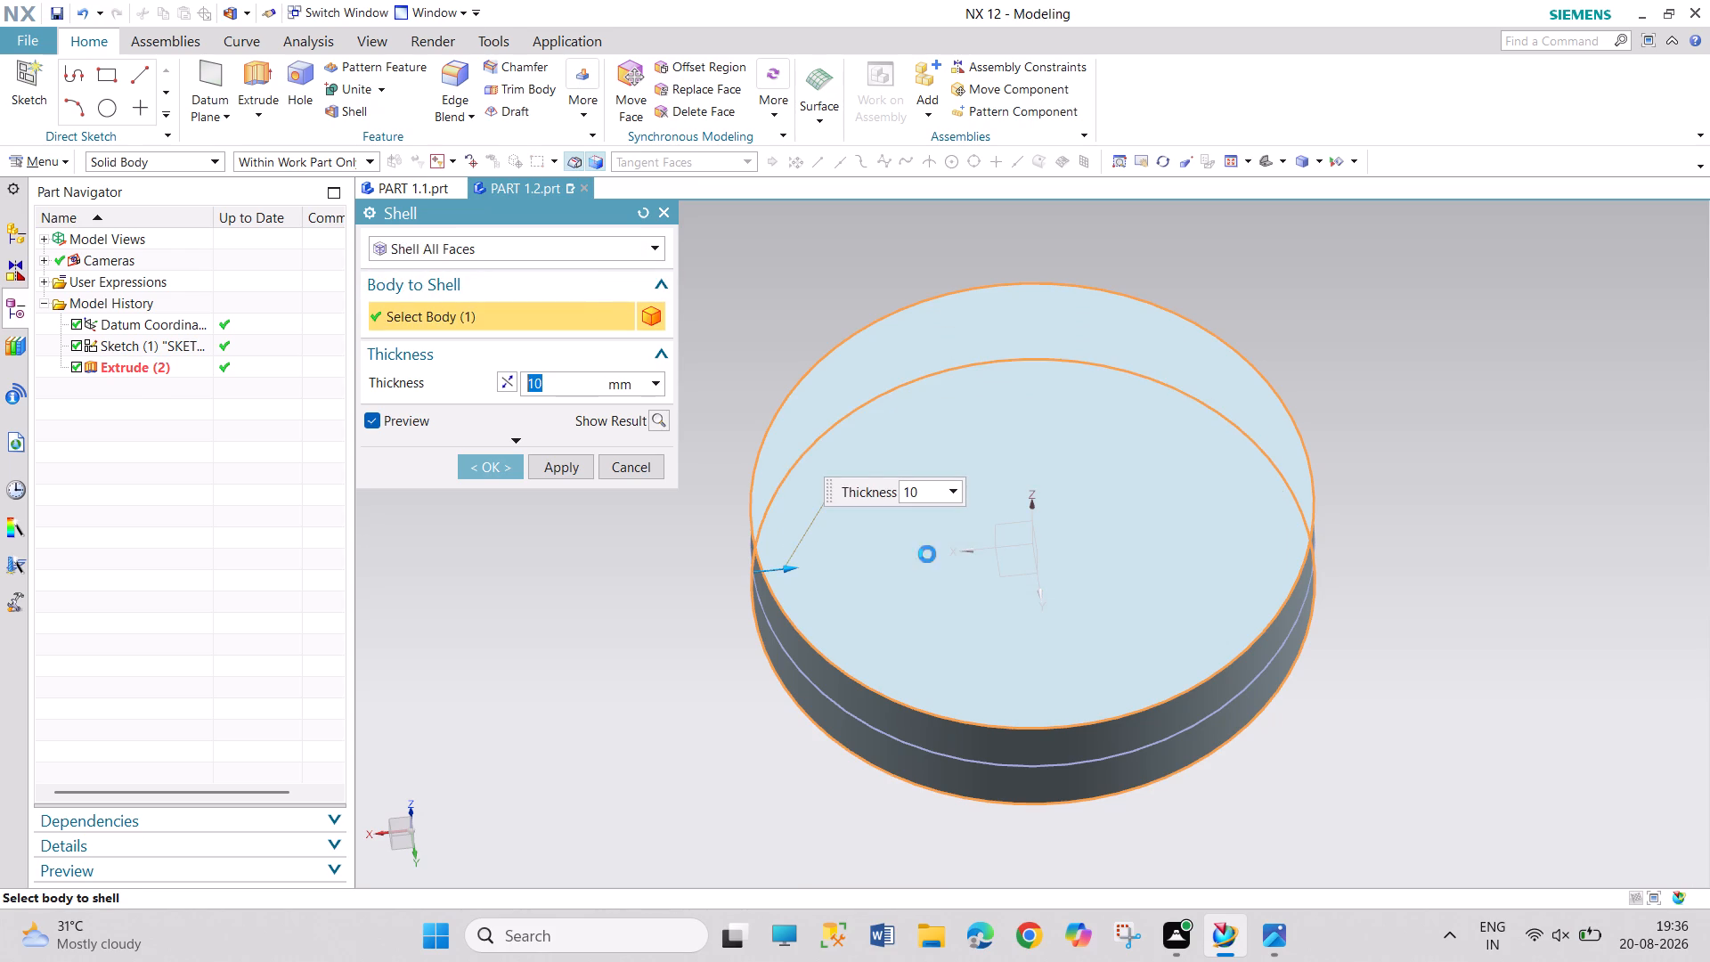
pyautogui.click(499, 455)
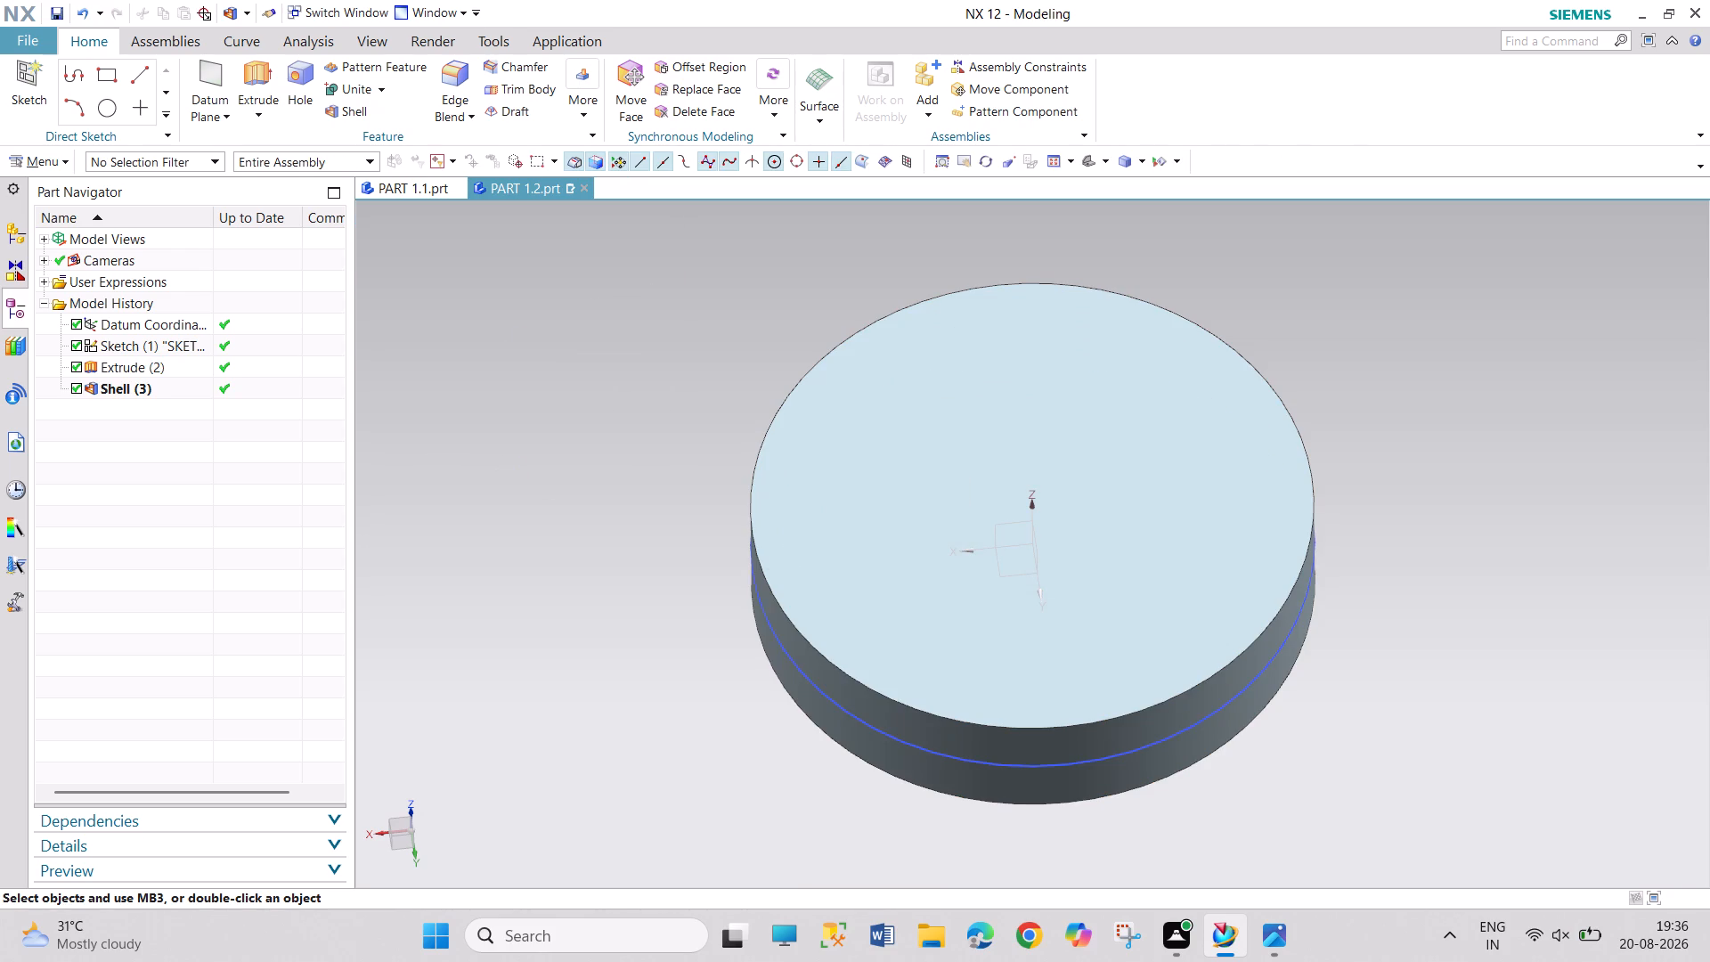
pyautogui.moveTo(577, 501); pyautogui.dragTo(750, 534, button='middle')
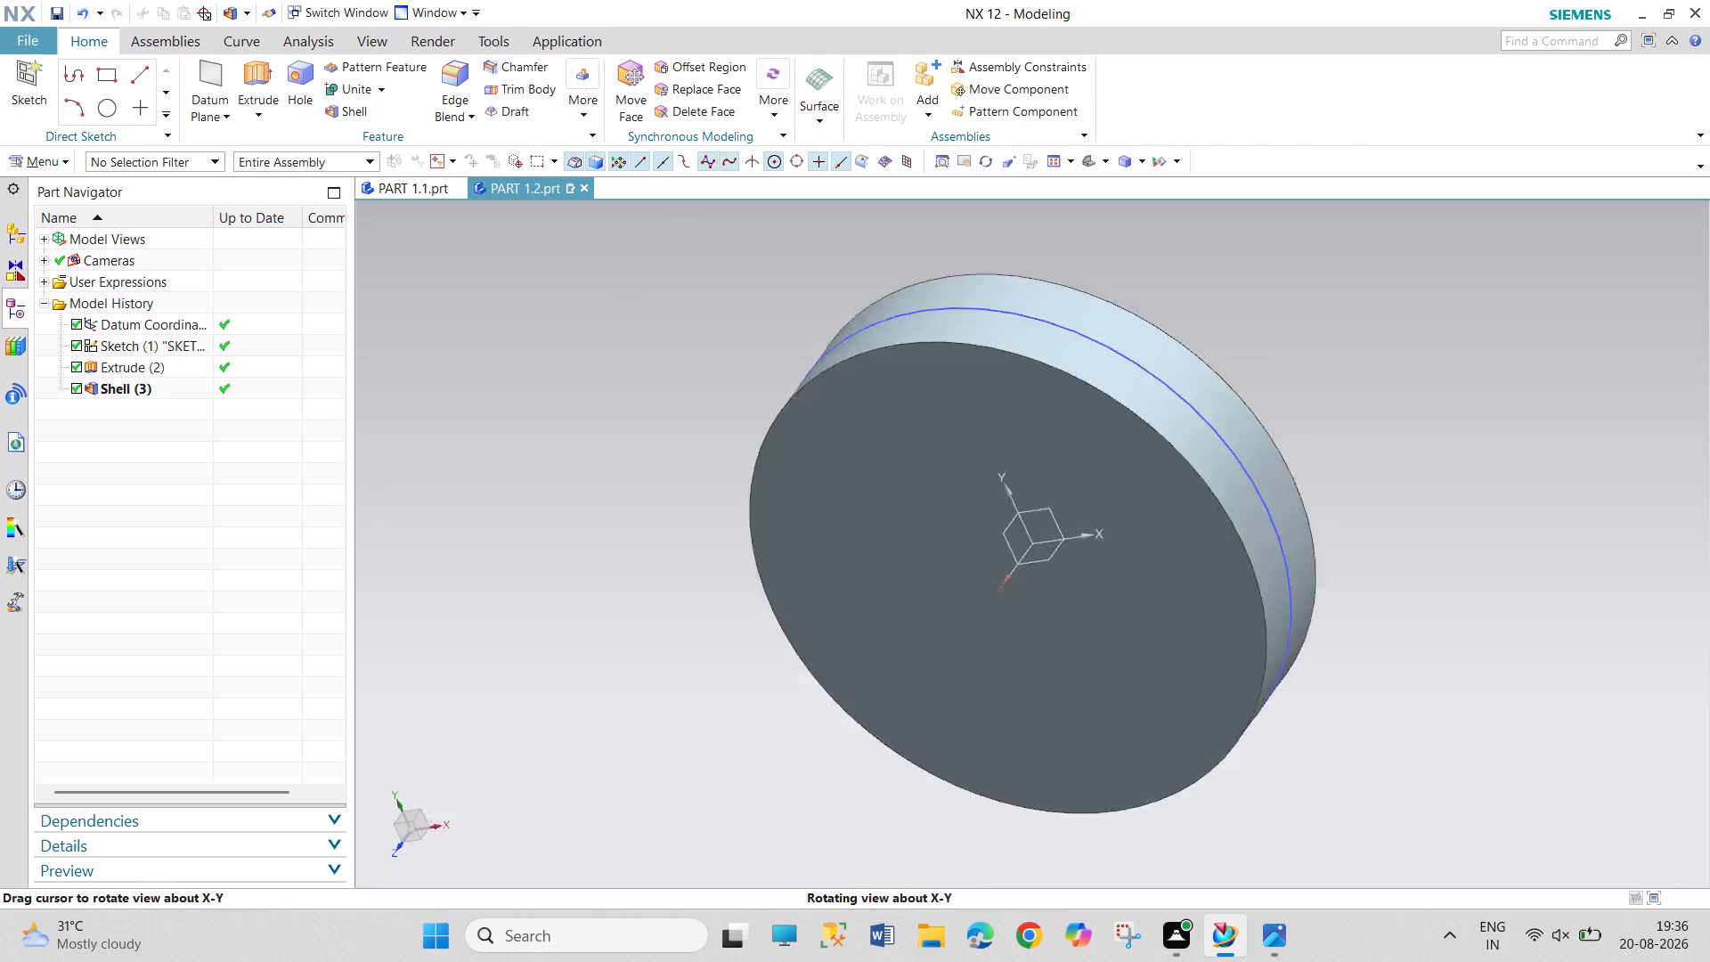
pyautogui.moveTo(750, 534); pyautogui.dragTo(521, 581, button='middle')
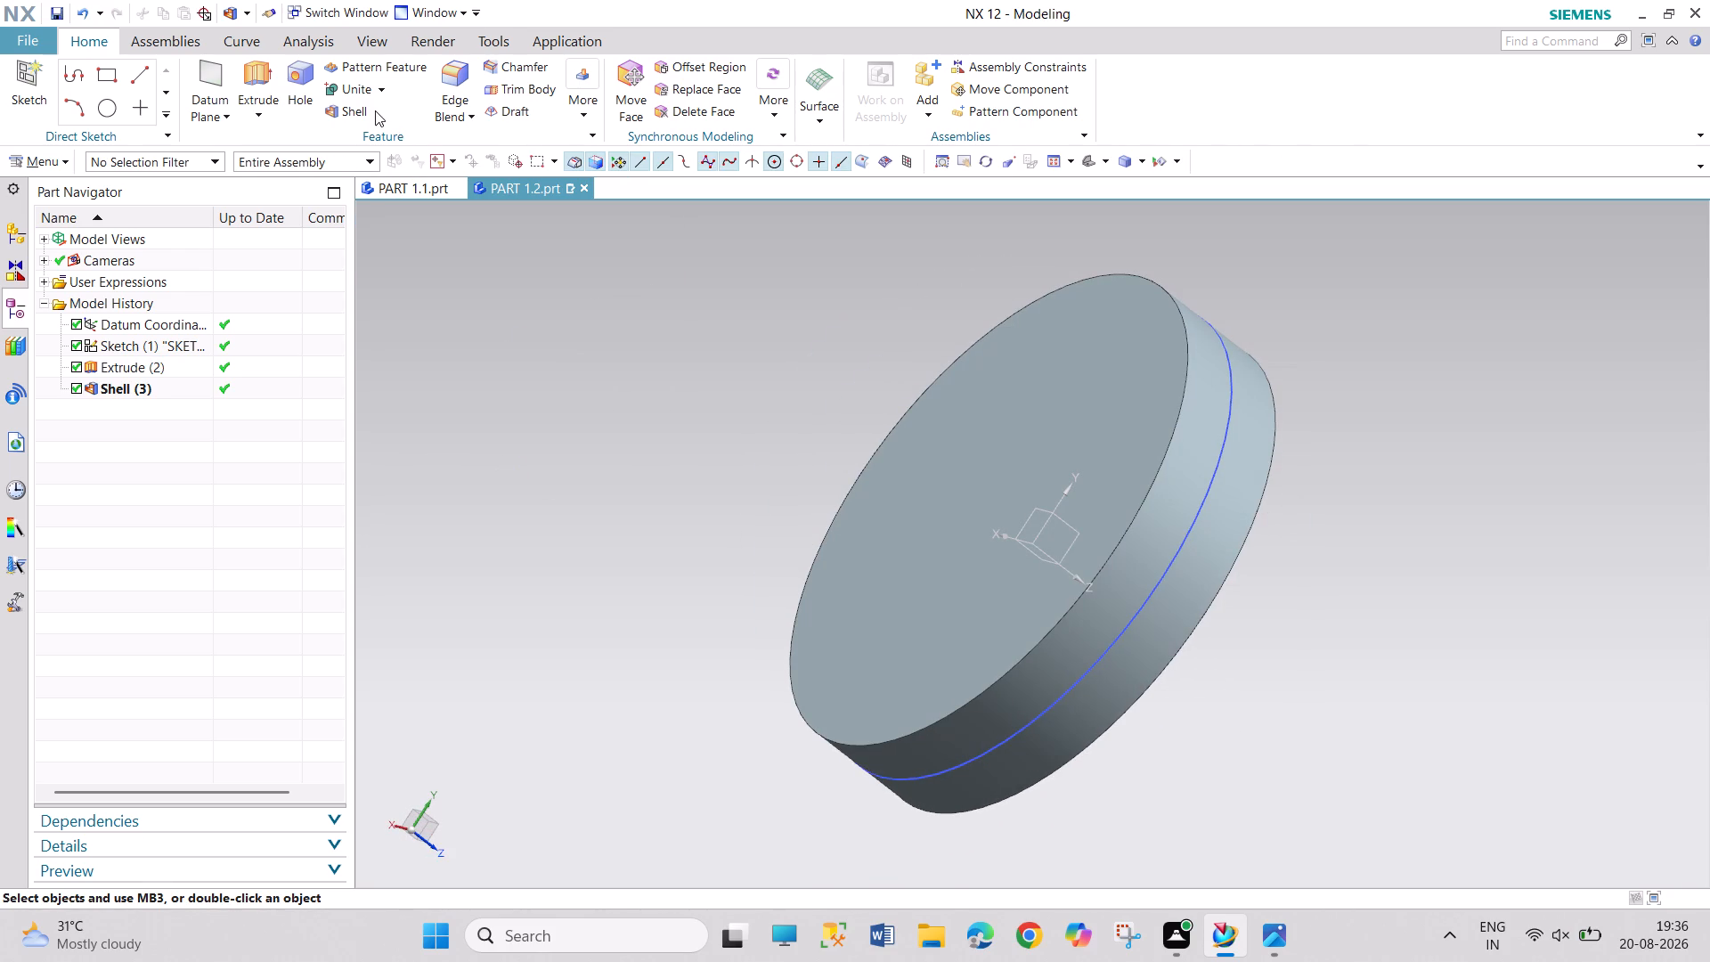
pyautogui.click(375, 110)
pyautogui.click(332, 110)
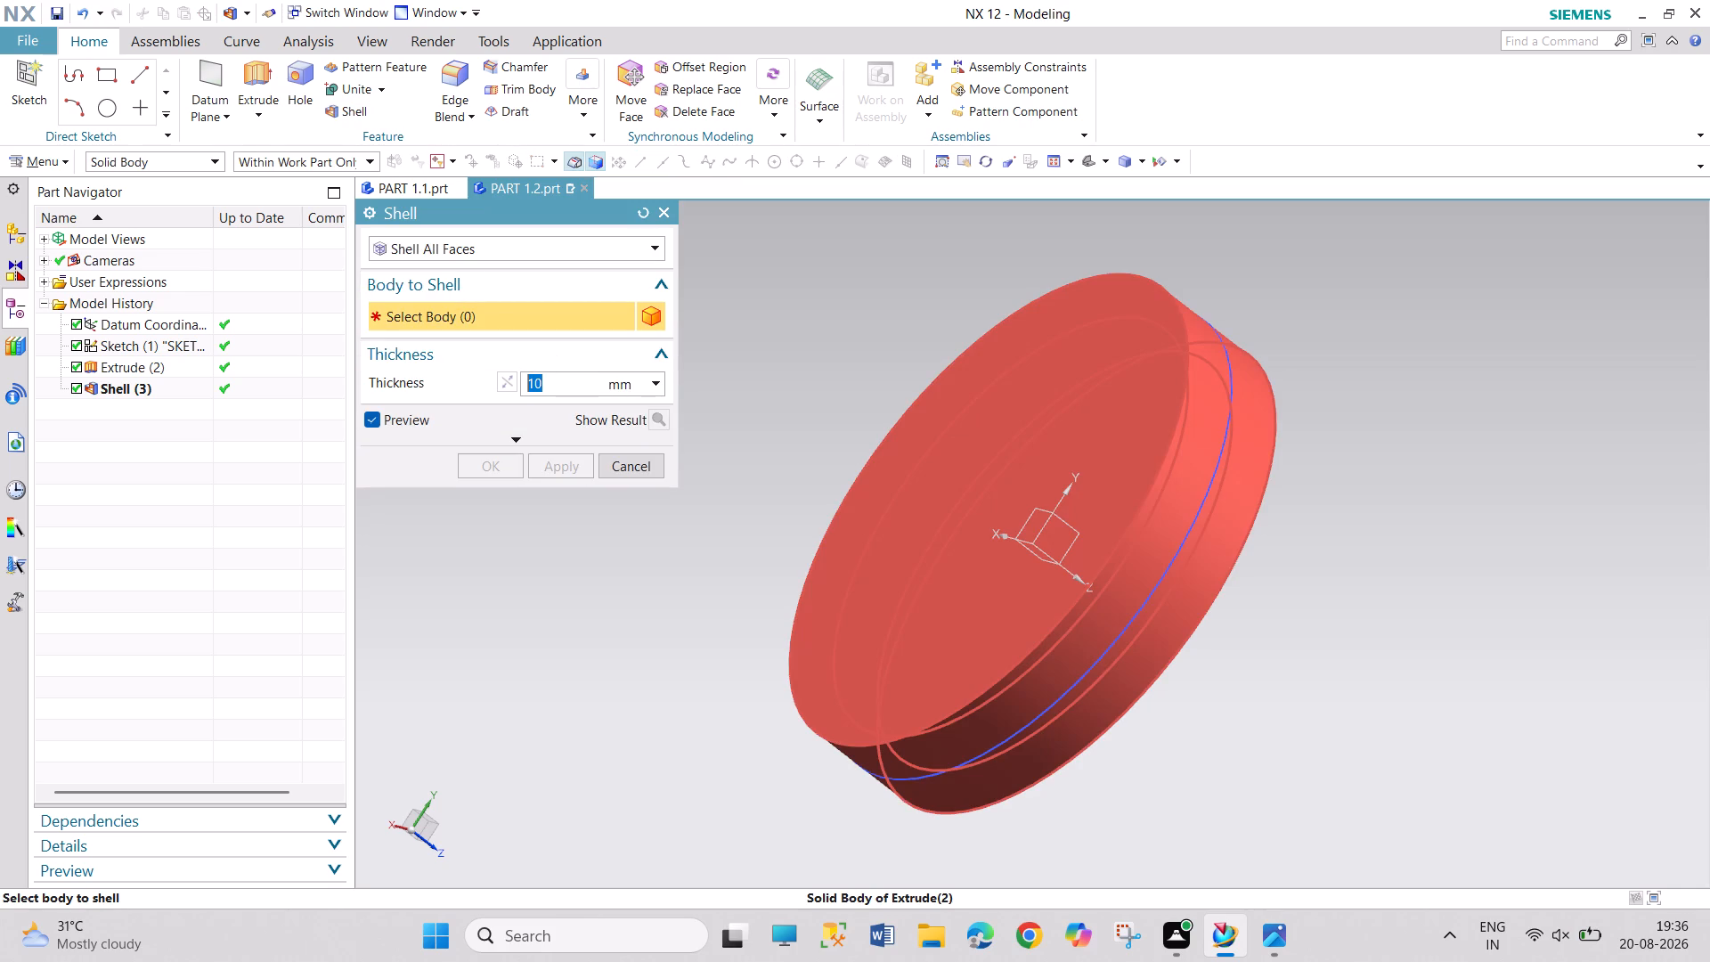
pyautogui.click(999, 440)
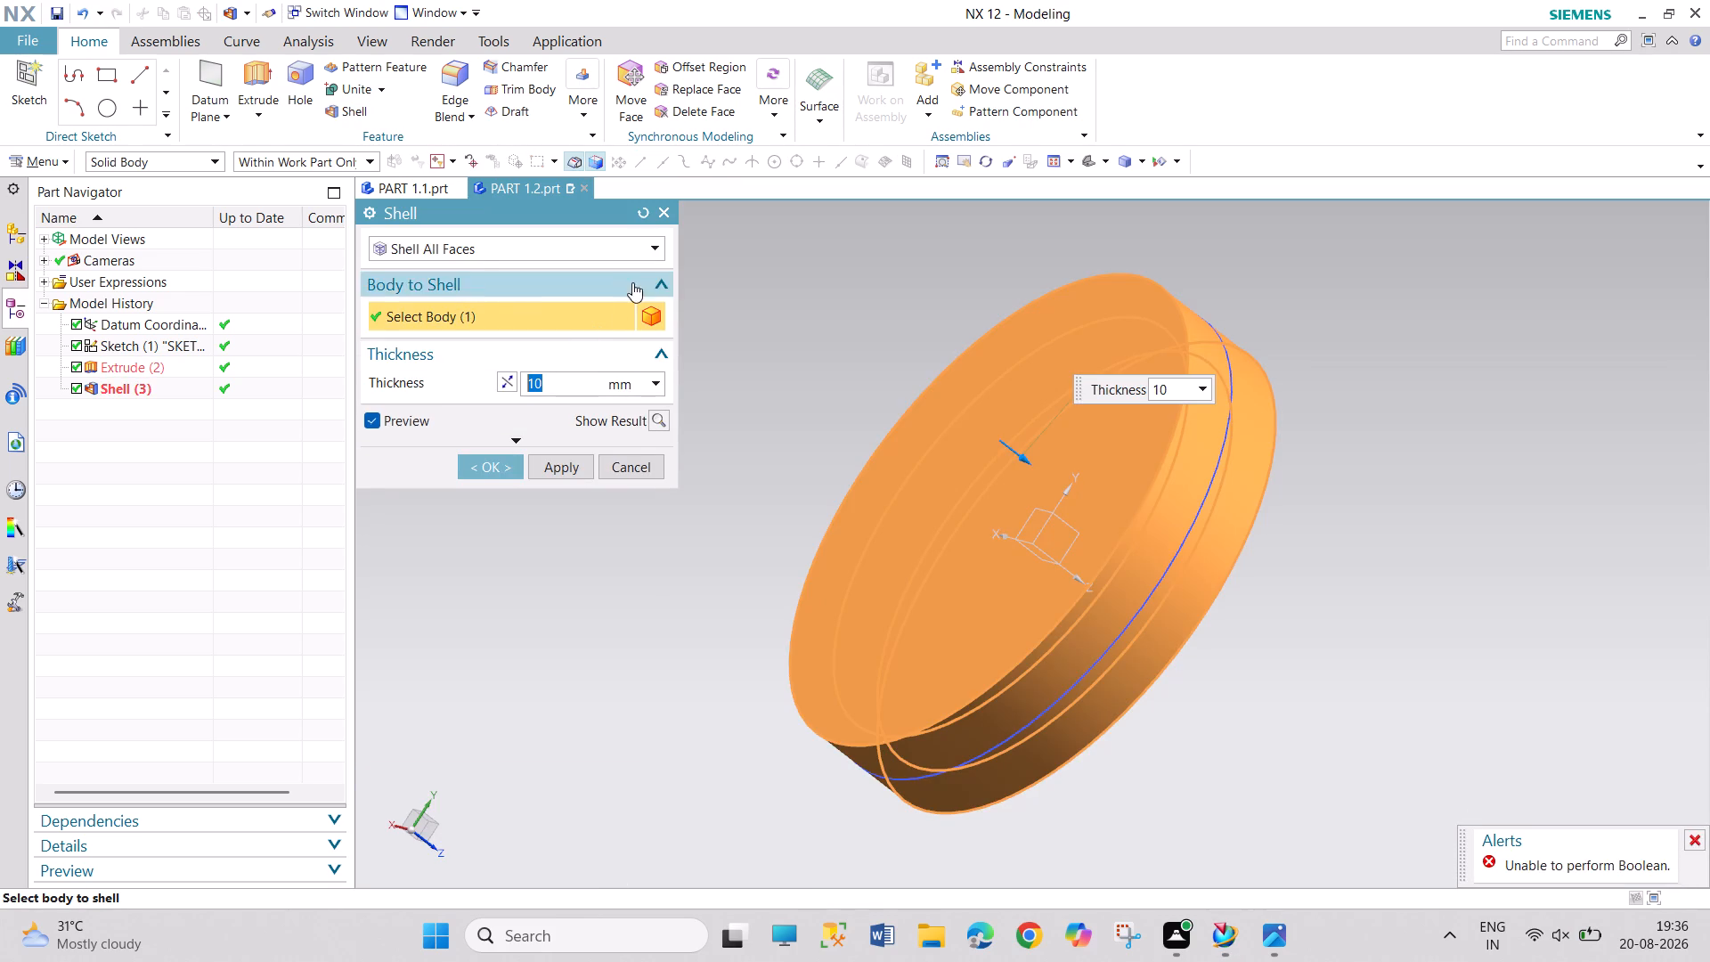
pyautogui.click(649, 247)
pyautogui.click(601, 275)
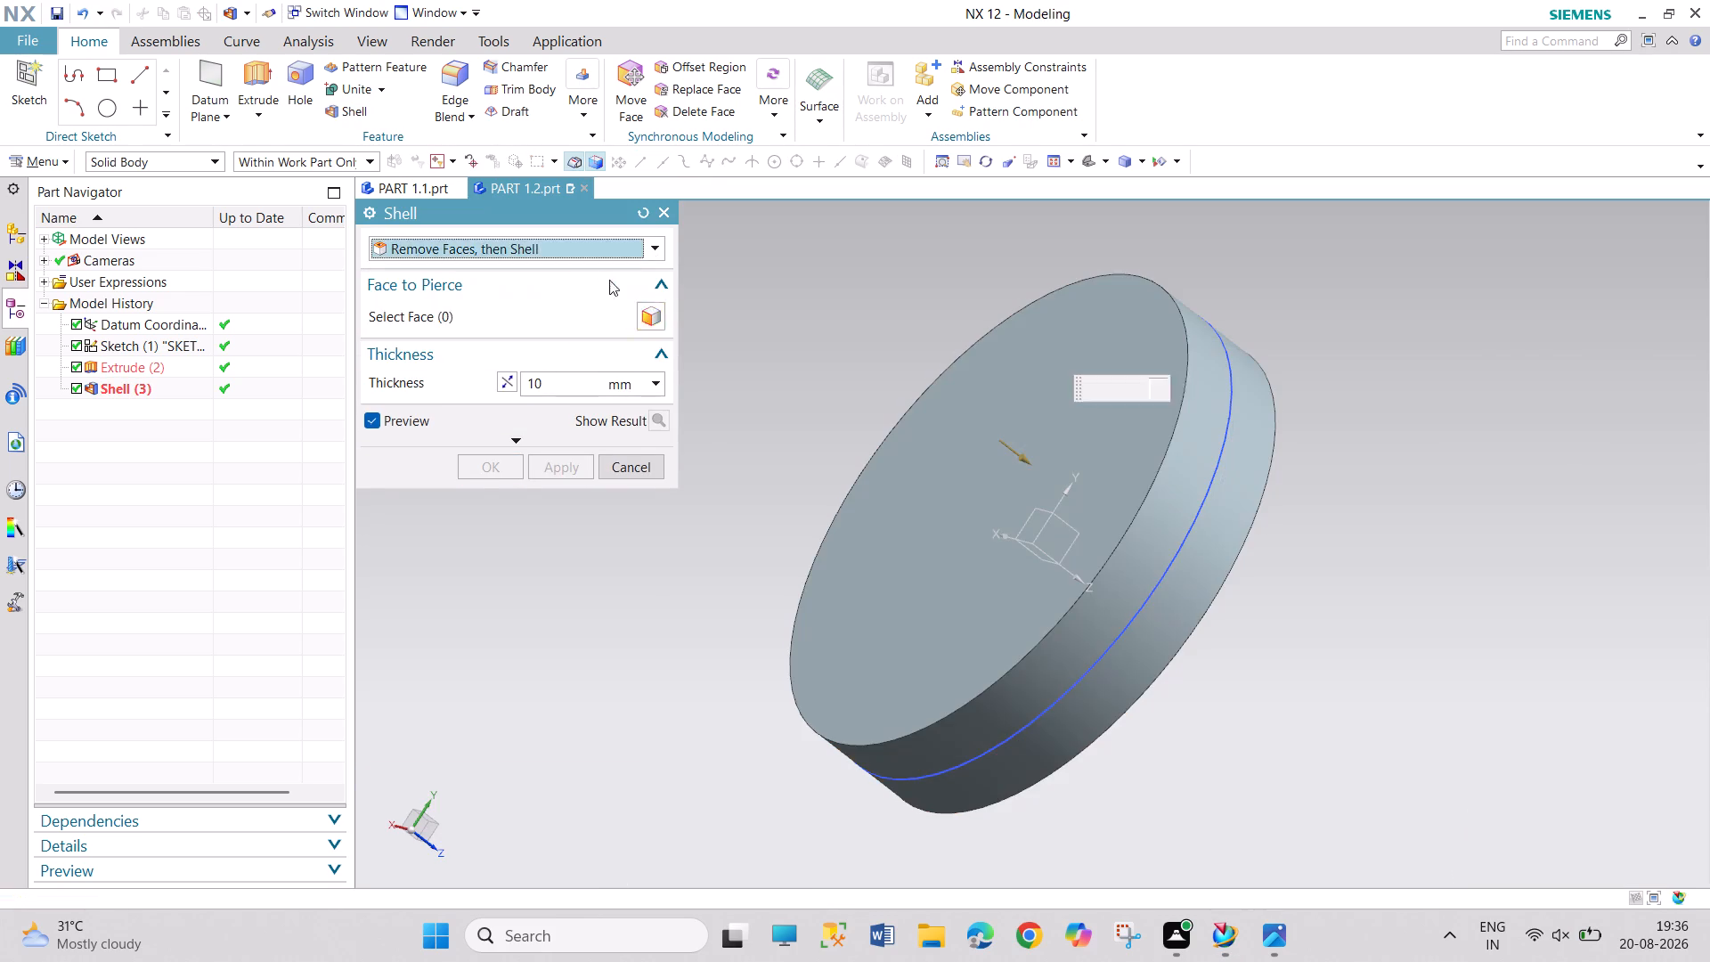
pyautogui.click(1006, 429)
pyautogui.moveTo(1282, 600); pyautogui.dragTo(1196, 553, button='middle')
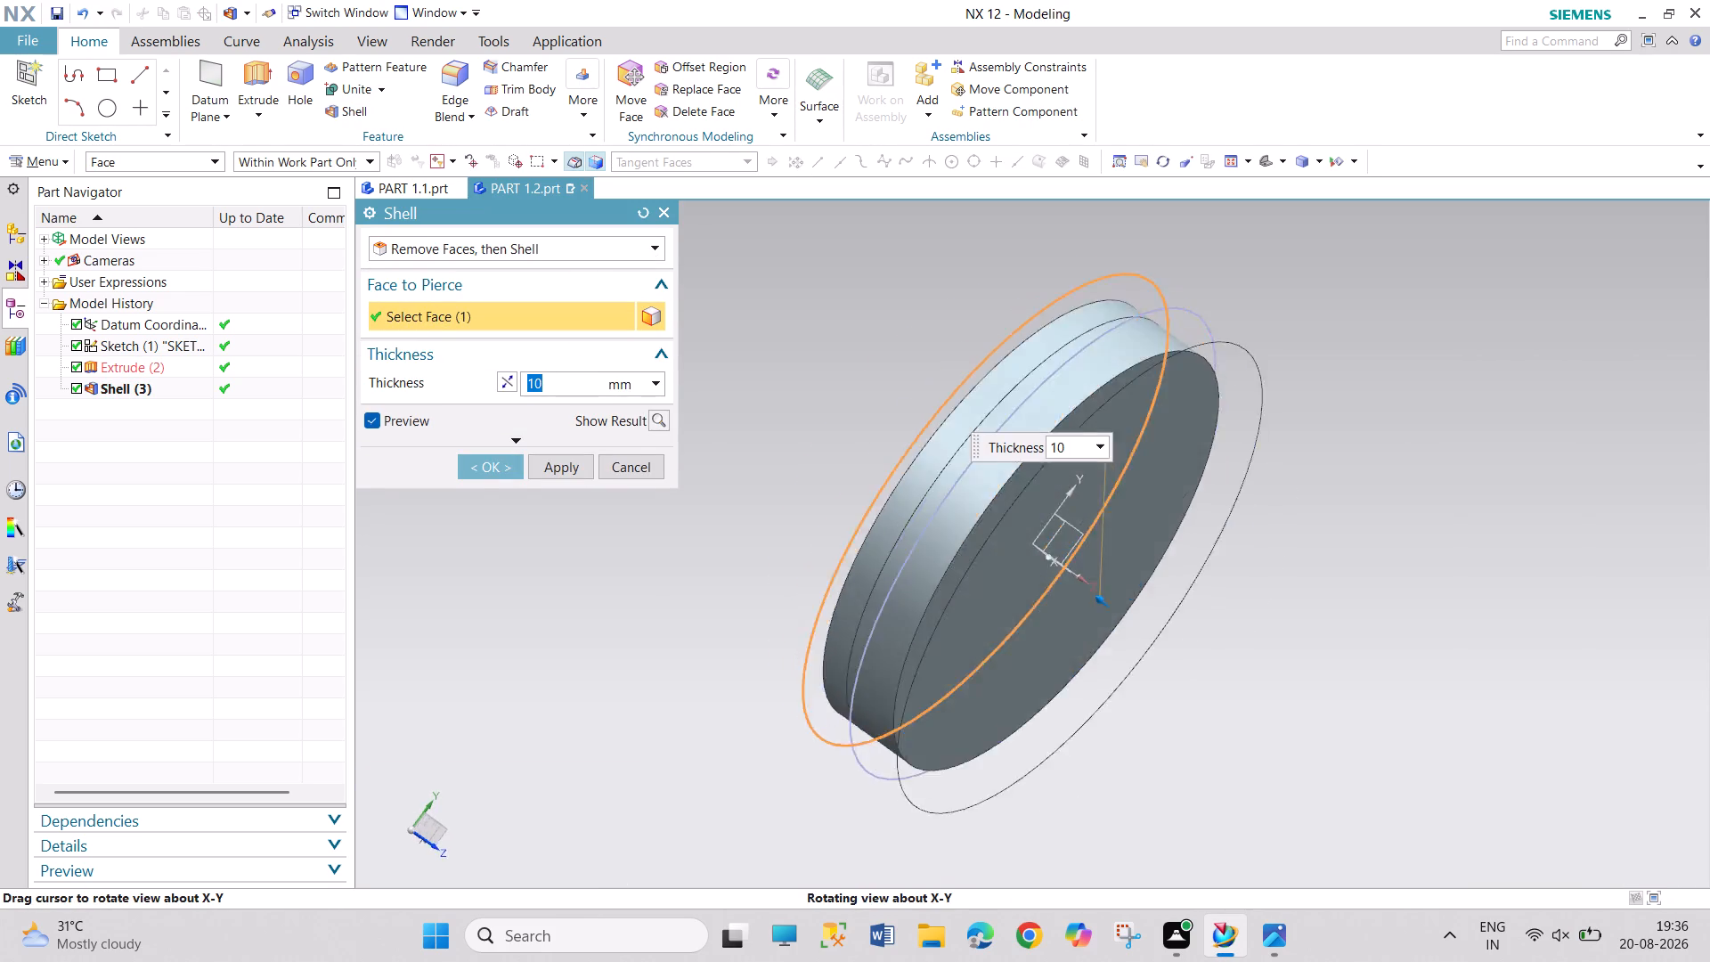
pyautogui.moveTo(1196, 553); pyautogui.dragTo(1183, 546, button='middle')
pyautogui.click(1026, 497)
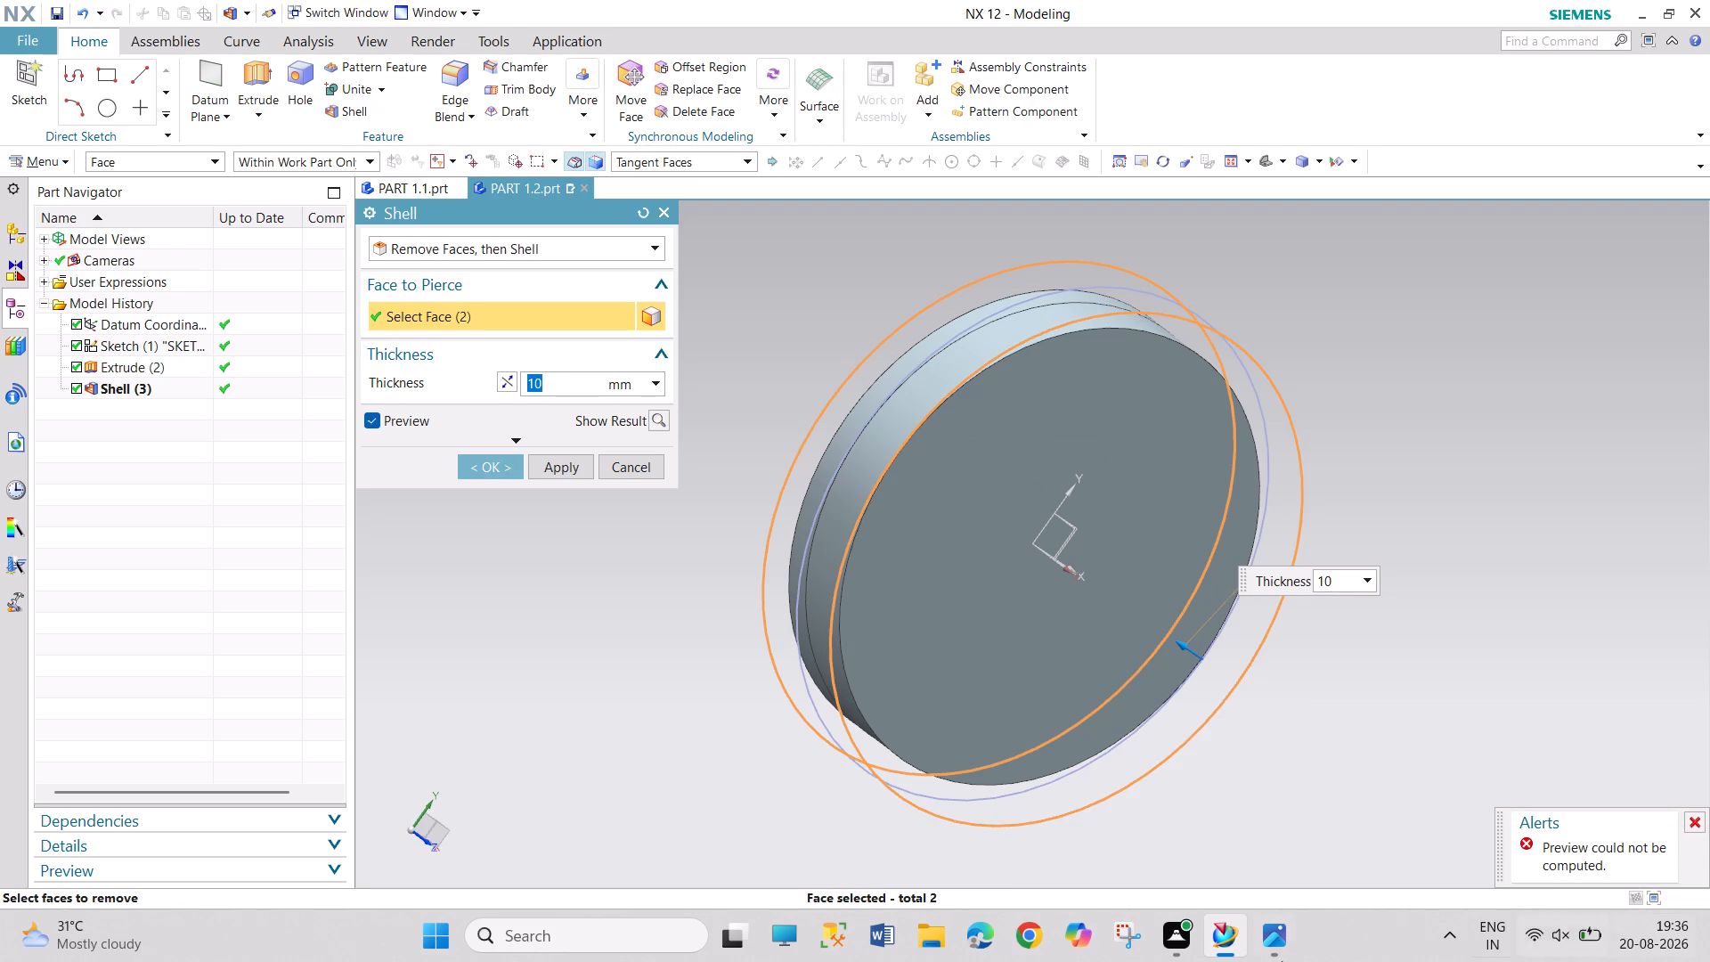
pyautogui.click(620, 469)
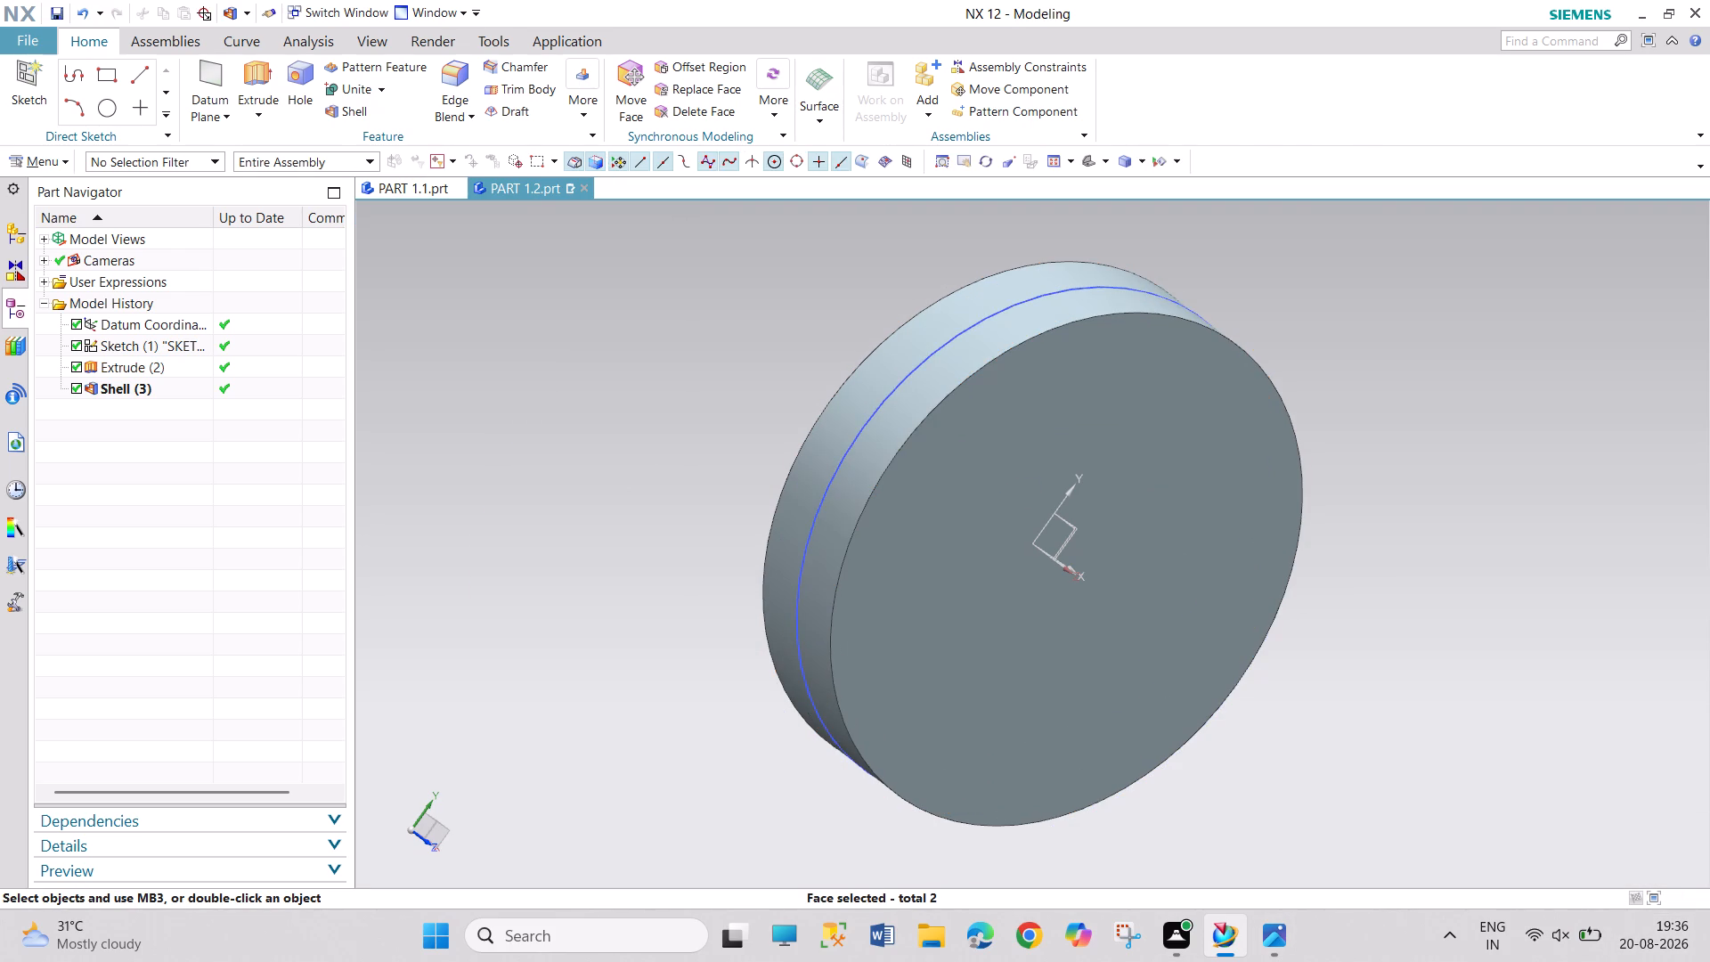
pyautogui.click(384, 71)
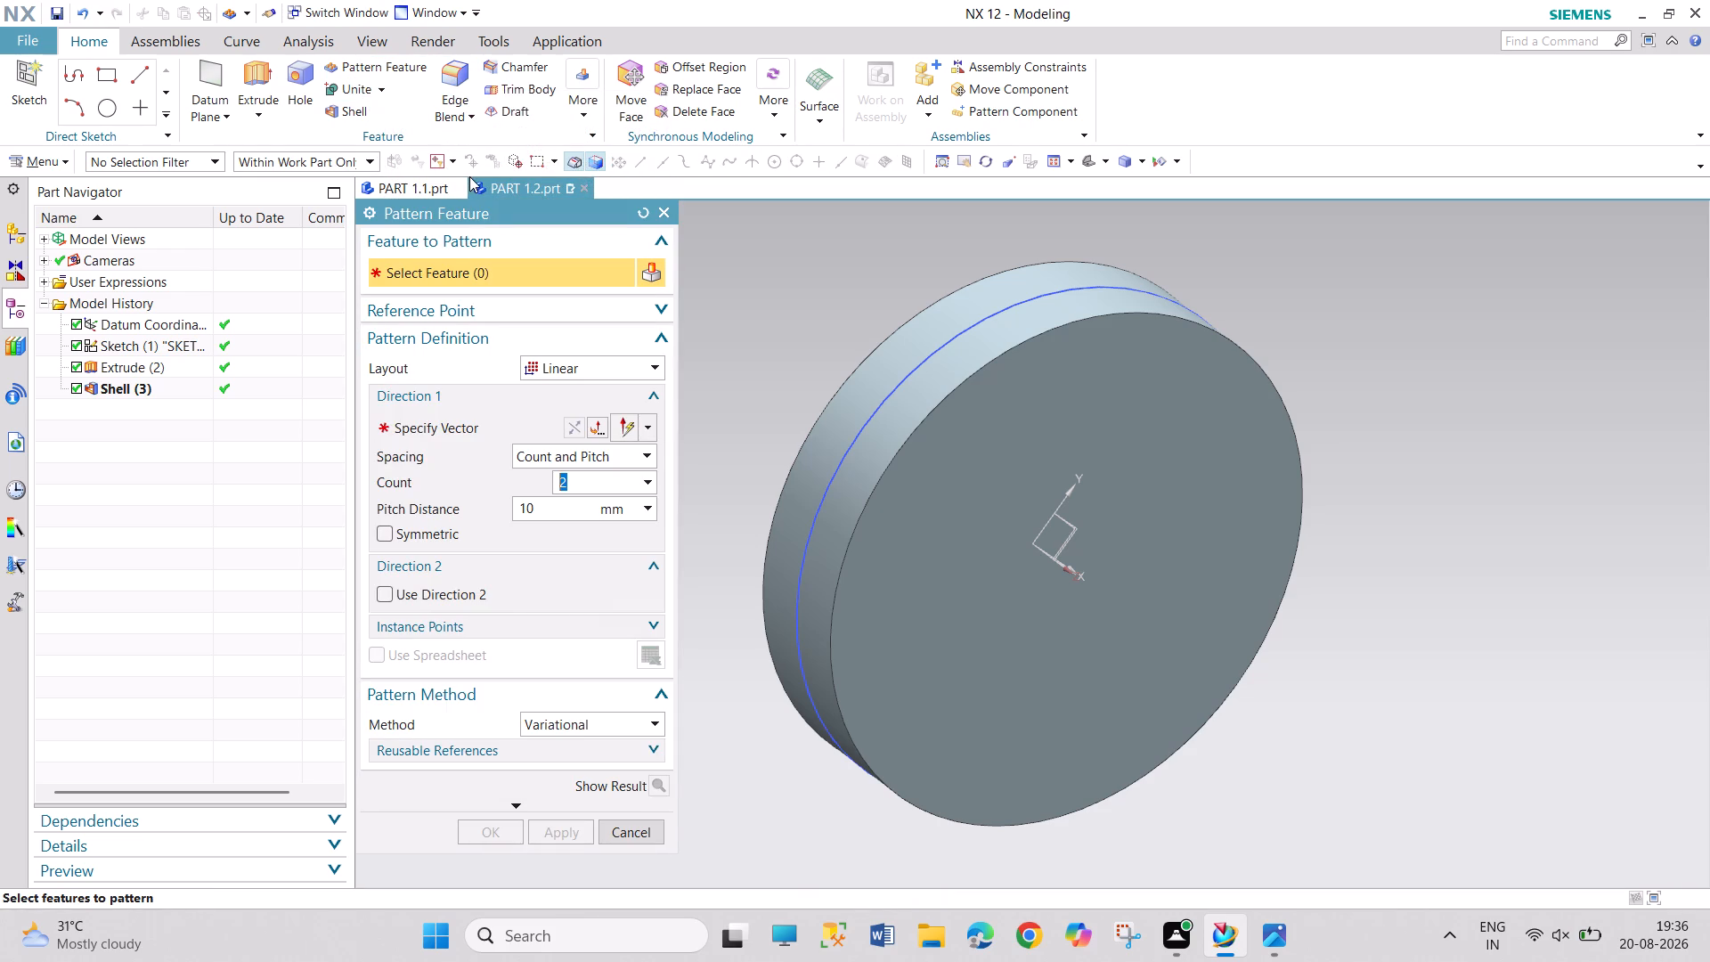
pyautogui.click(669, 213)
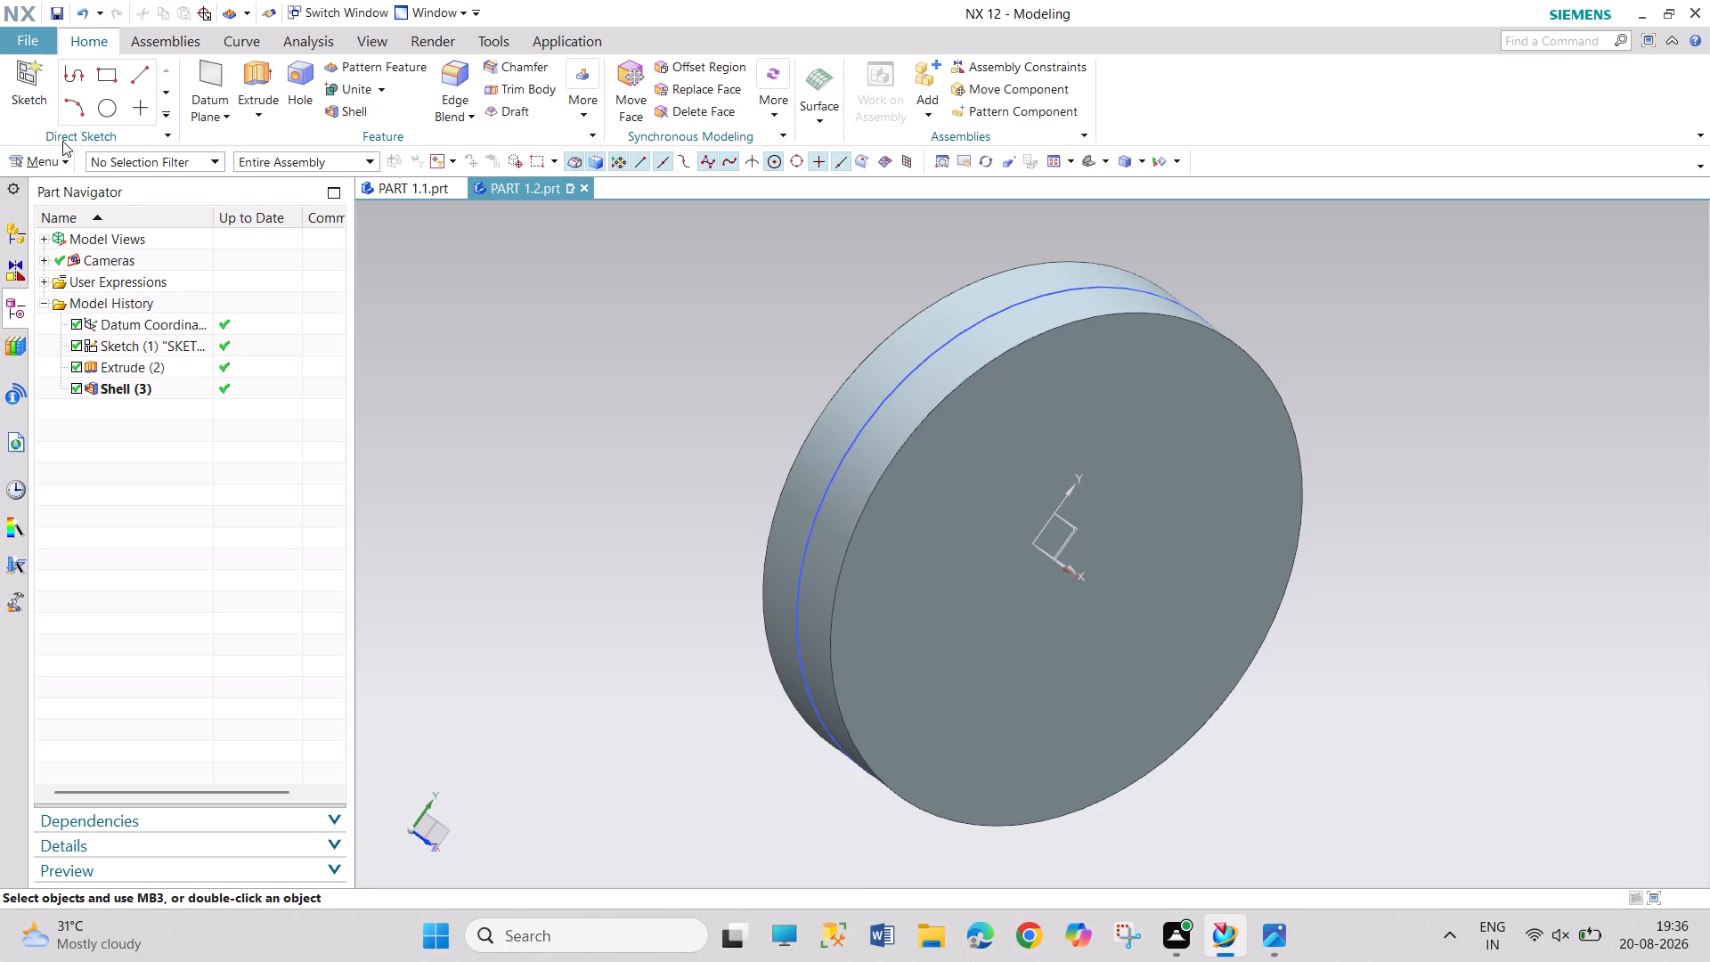
# Sketch a small circle on the shelled disc's flat face, near the rim and roughly in line with the Y axis.
pyautogui.click(62, 158)
pyautogui.click(97, 255)
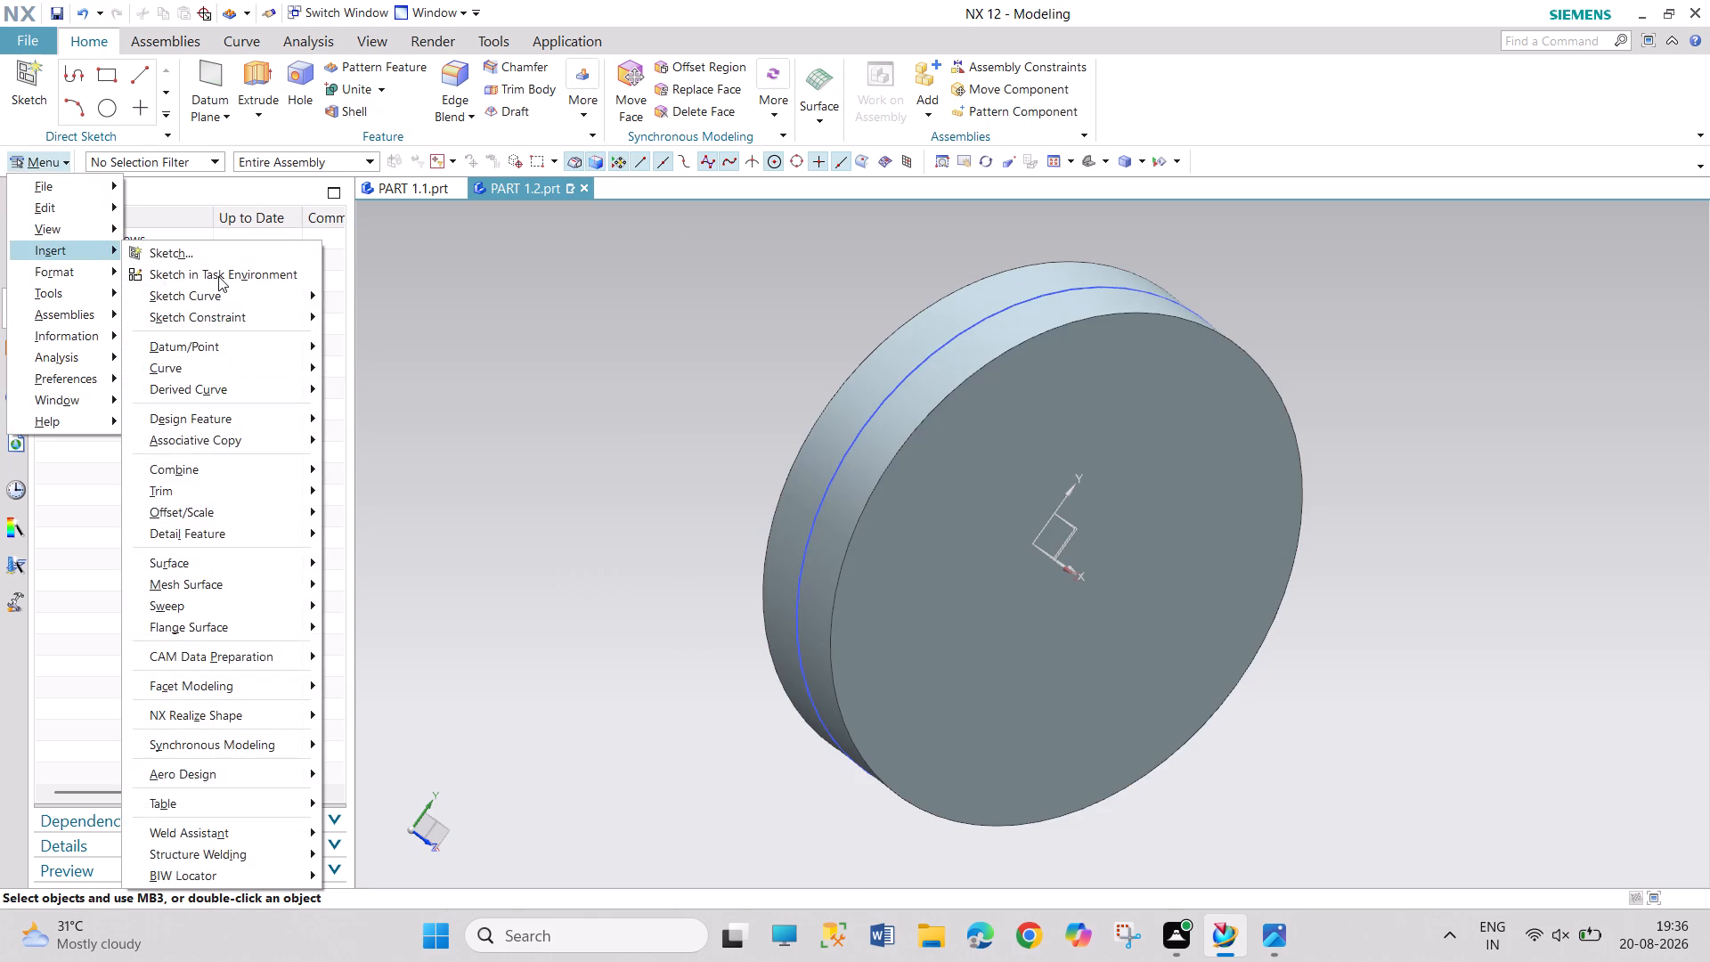
pyautogui.click(218, 276)
pyautogui.click(989, 419)
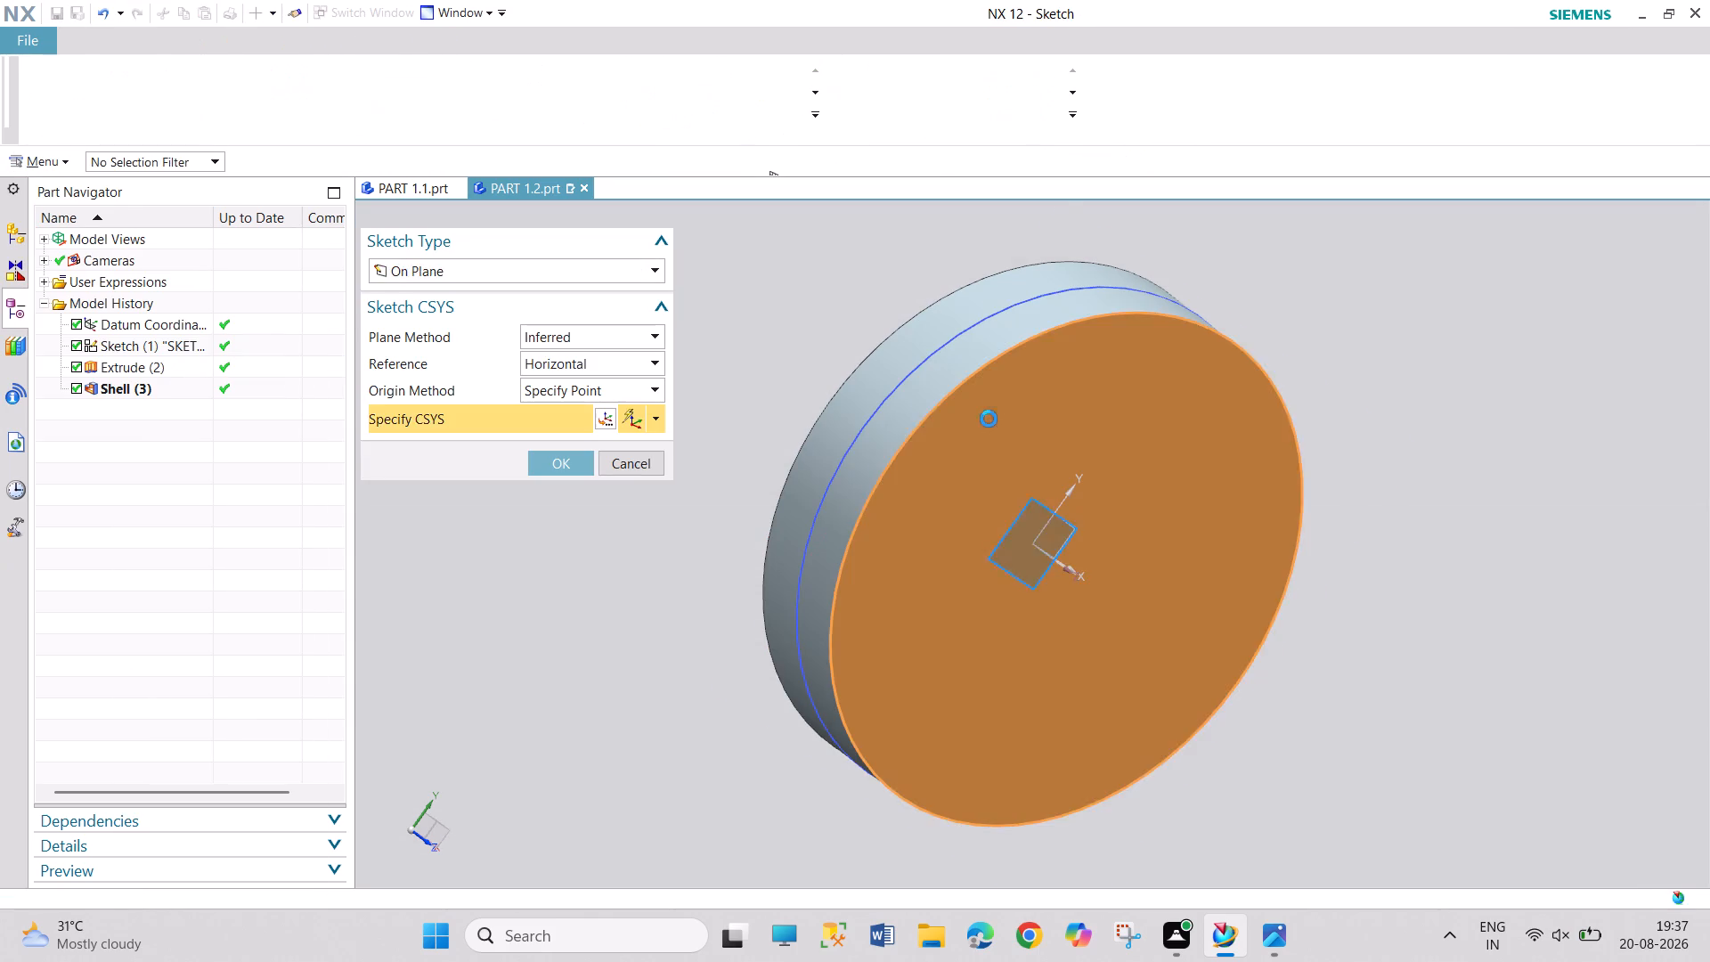
pyautogui.click(574, 464)
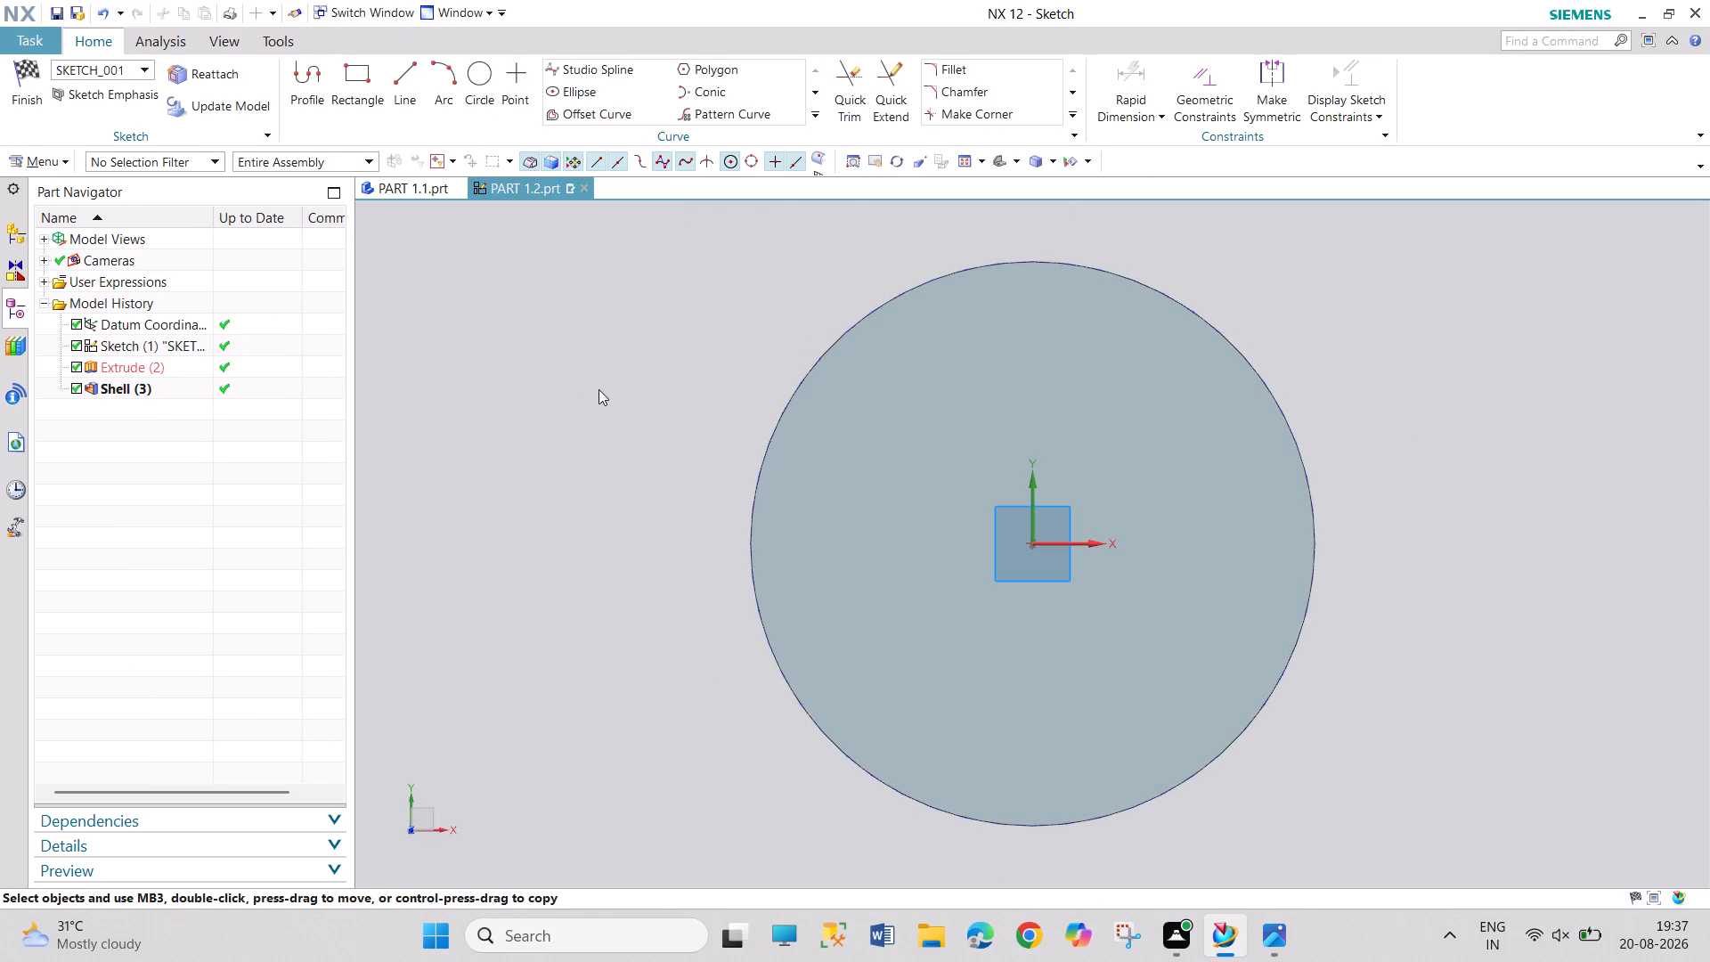
pyautogui.click(484, 97)
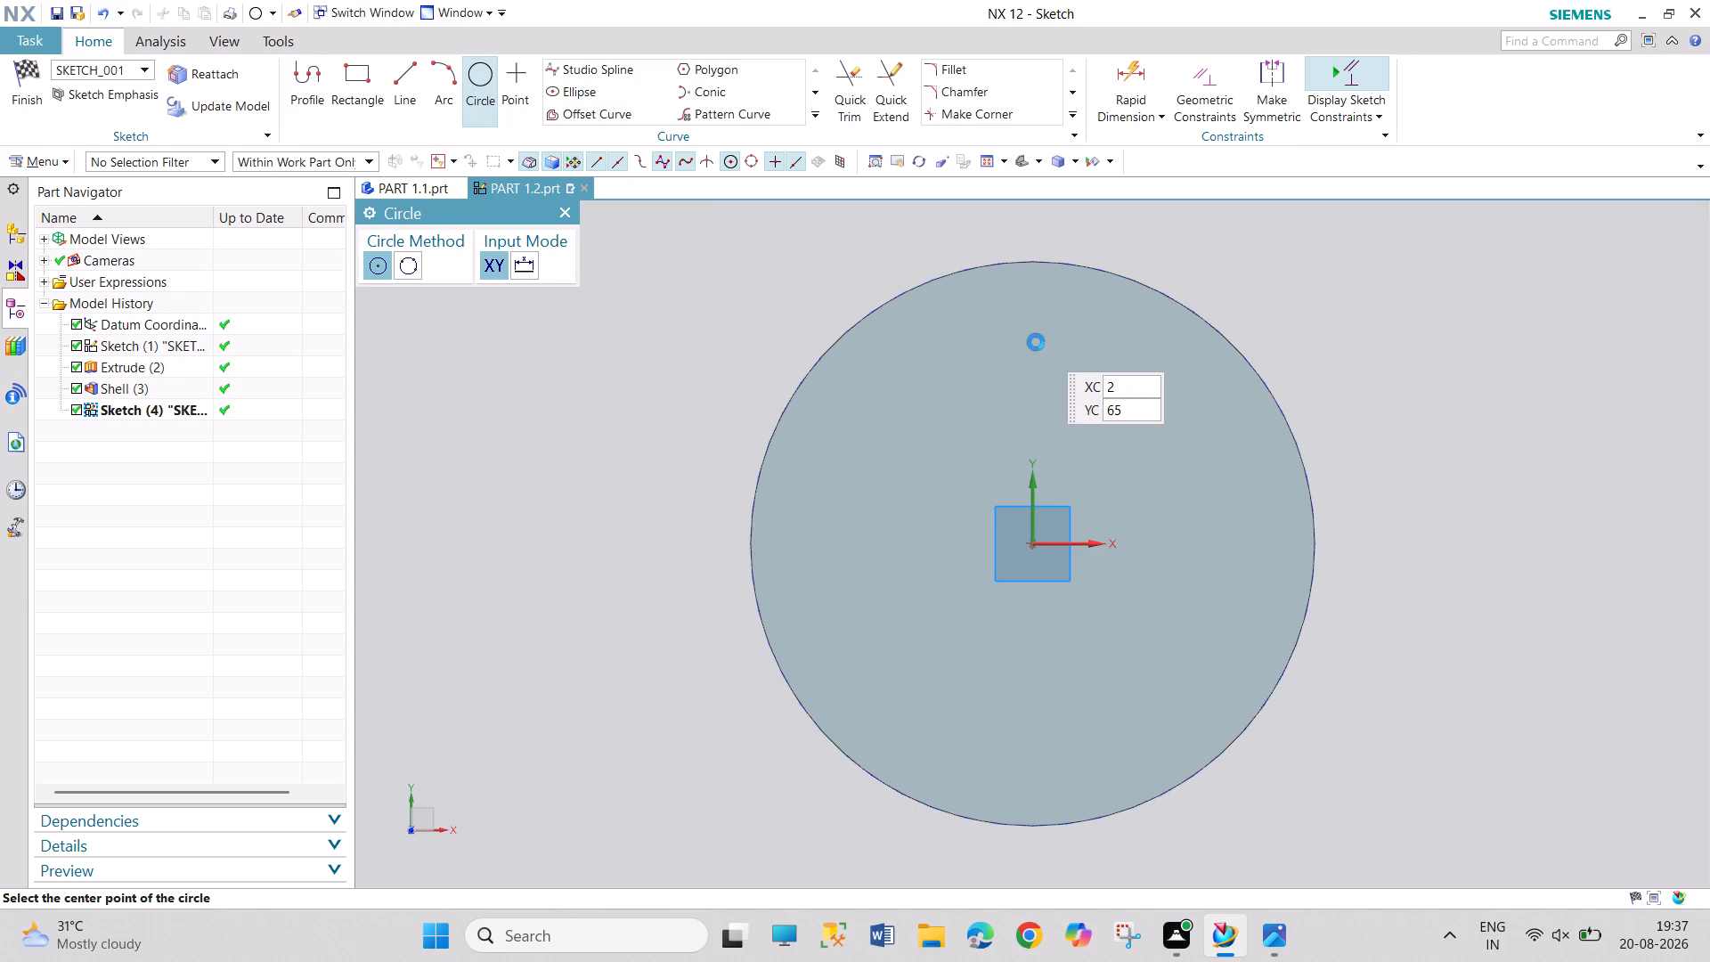
pyautogui.click(1030, 328)
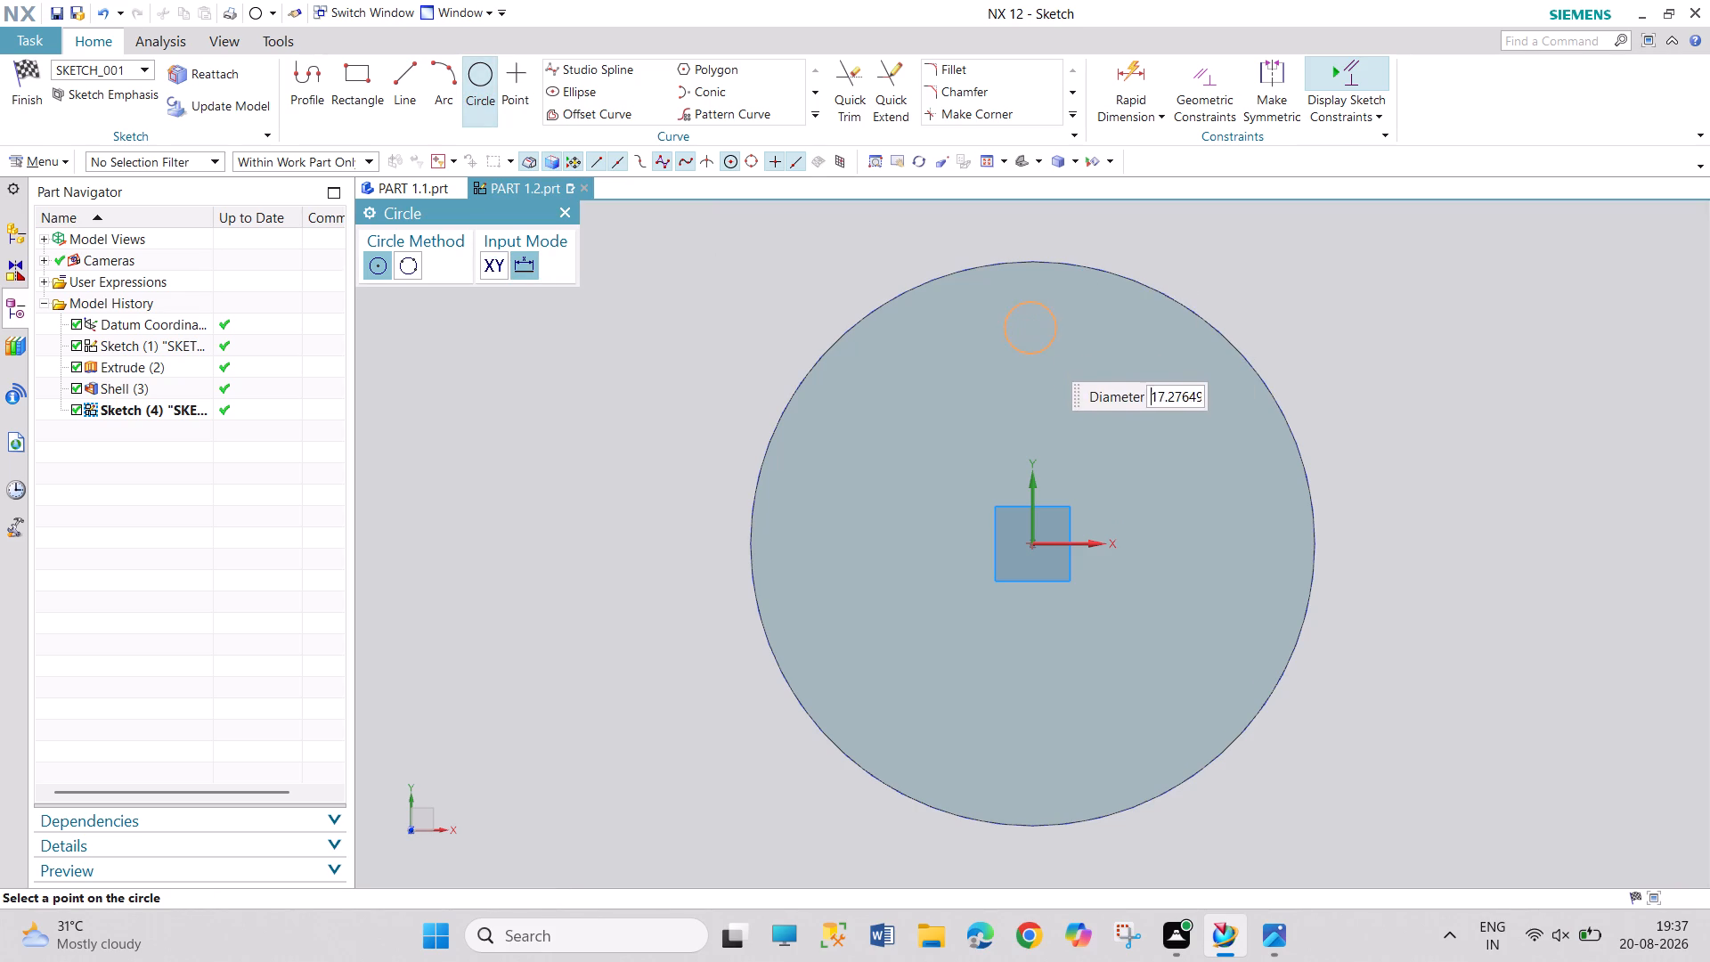
pyautogui.click(1045, 361)
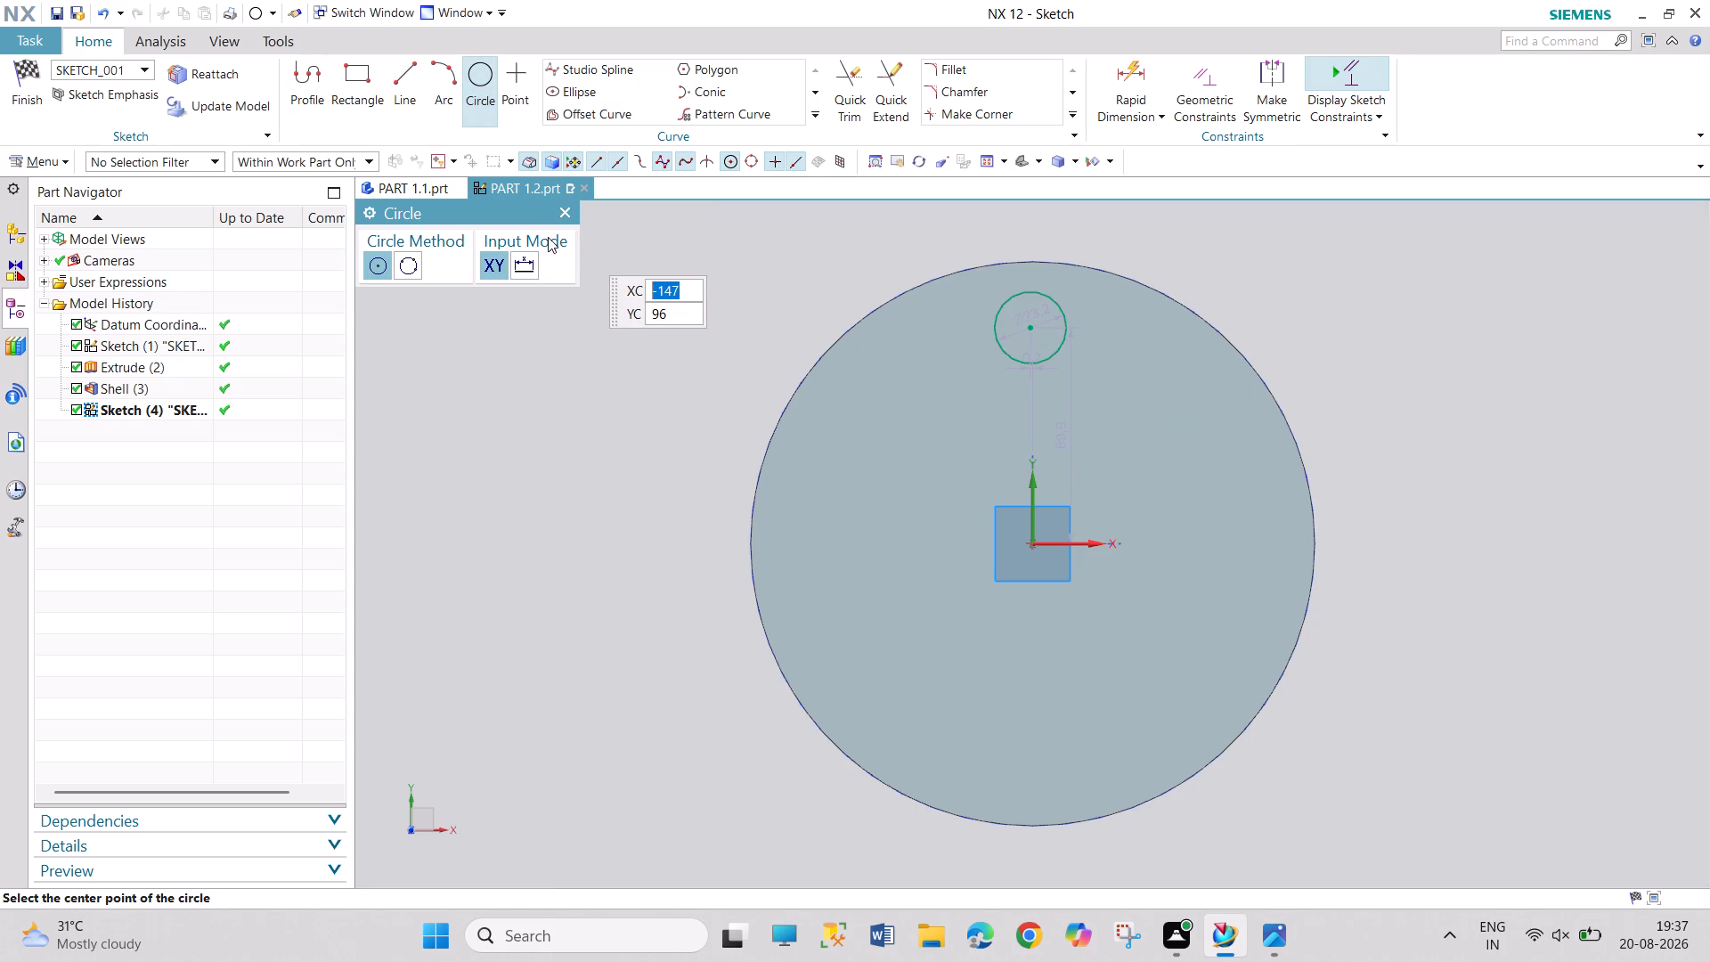
pyautogui.click(564, 205)
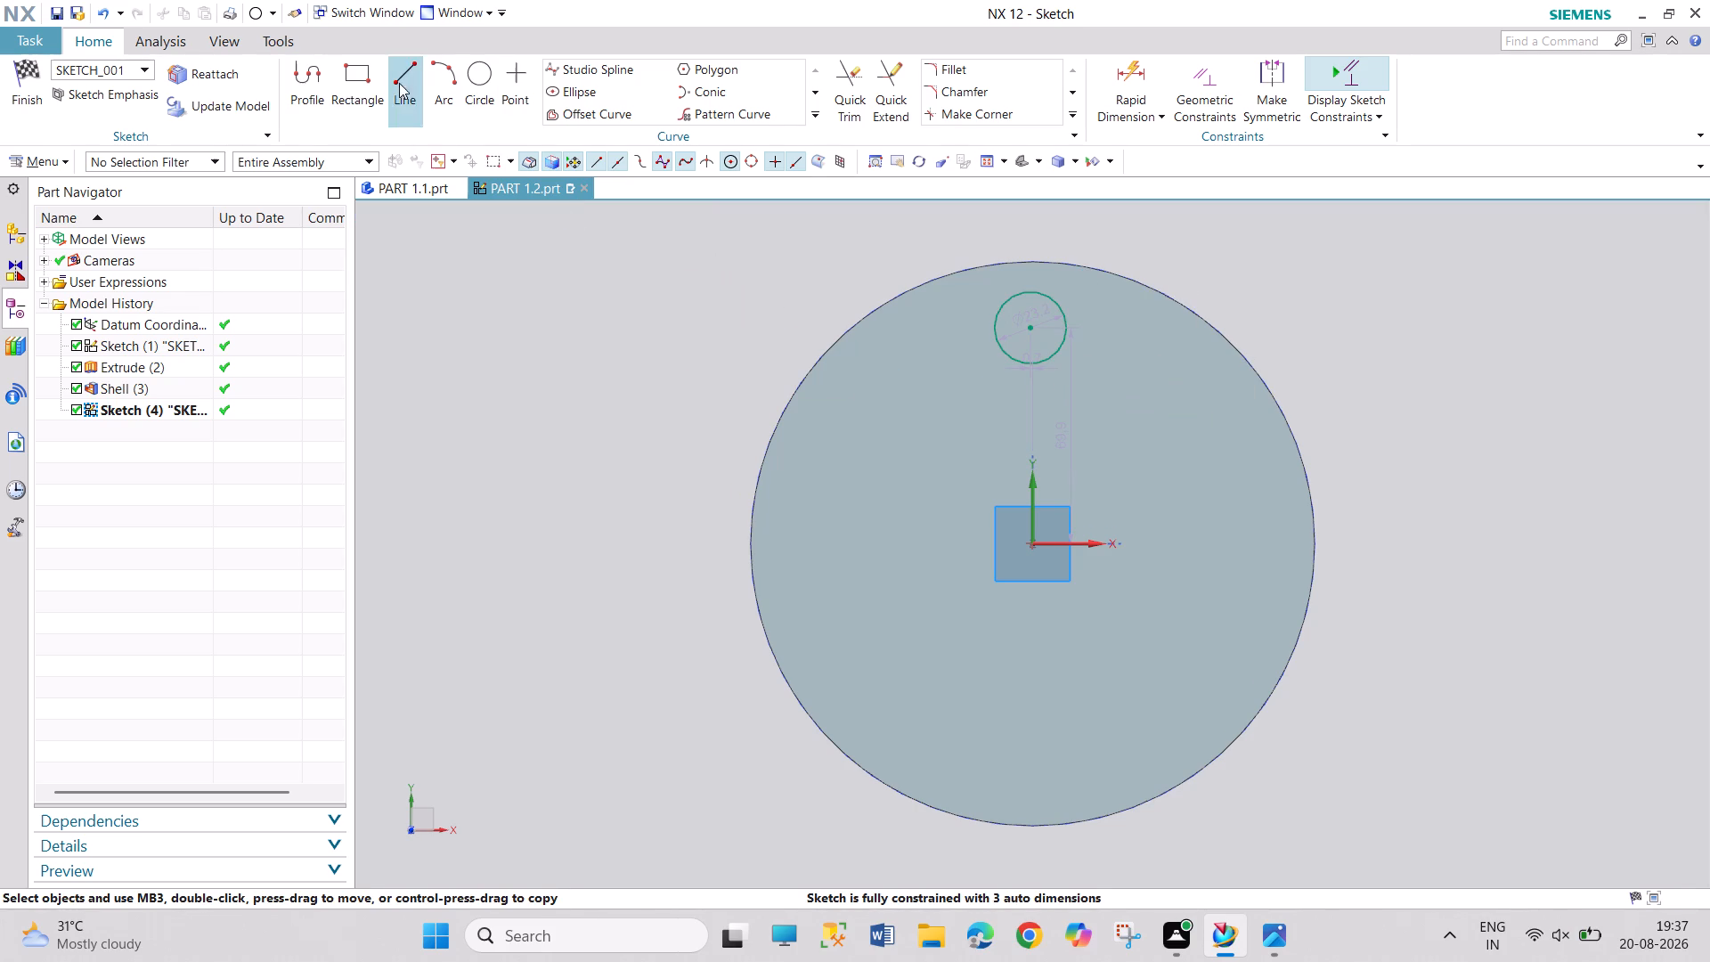
pyautogui.click(29, 102)
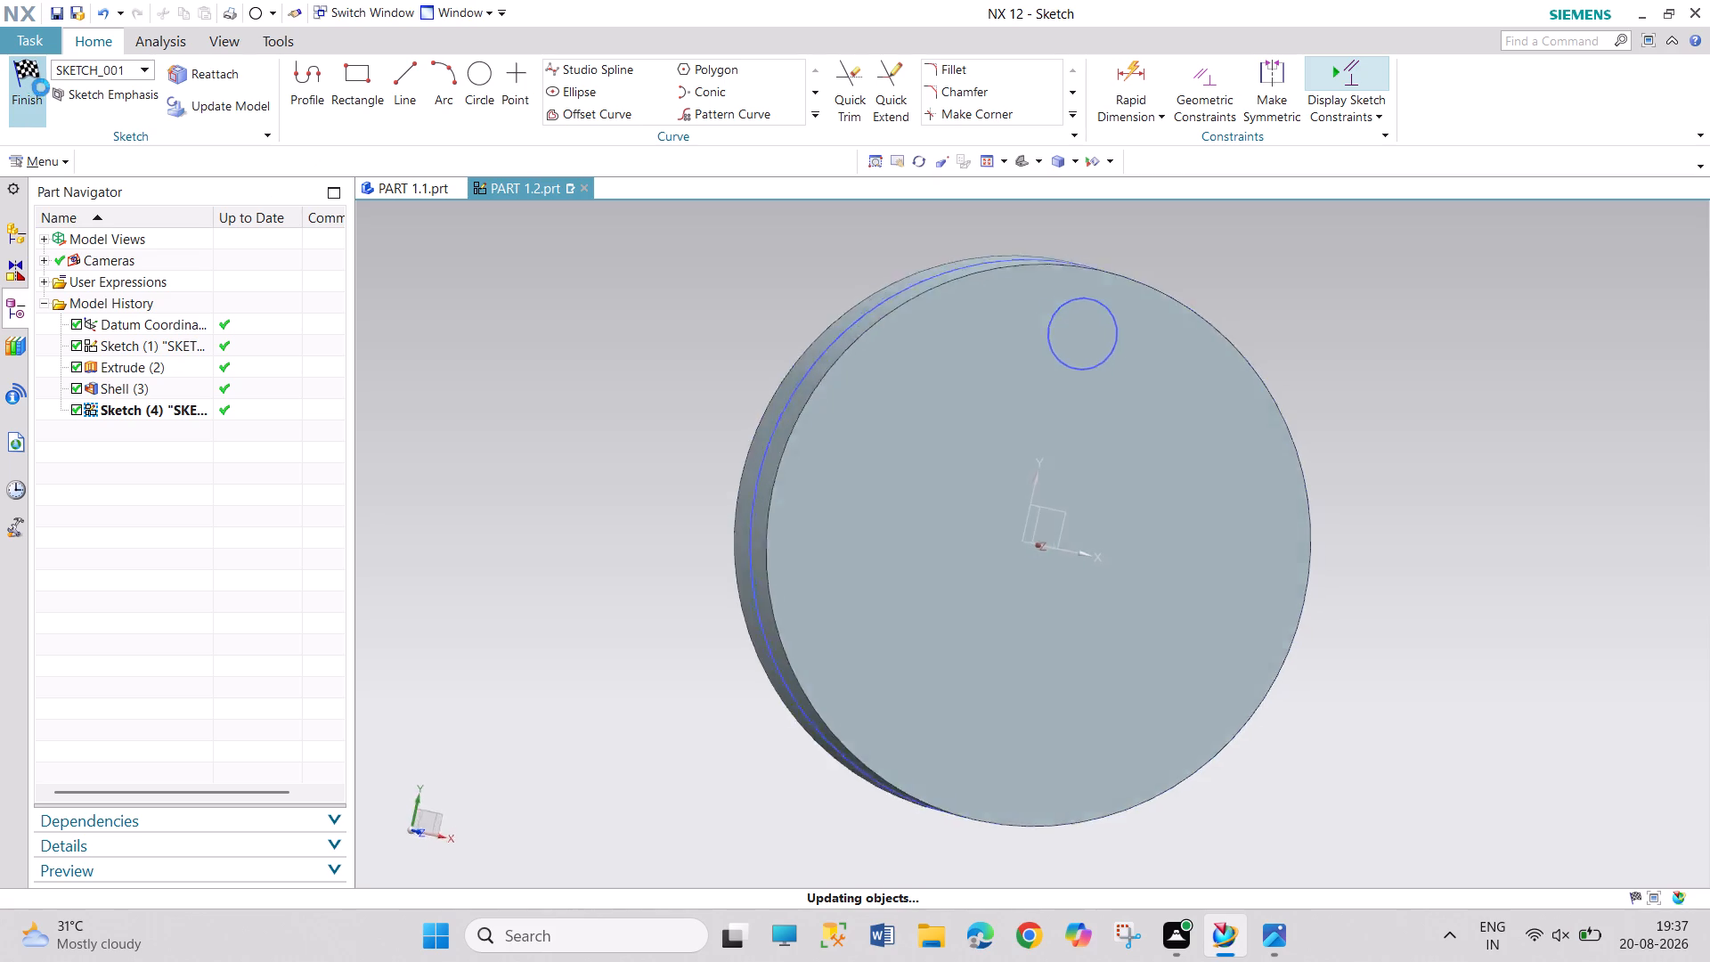
# Extrude the small circle 20 mm outward from the face as a boss united with the disc.
pyautogui.click(264, 86)
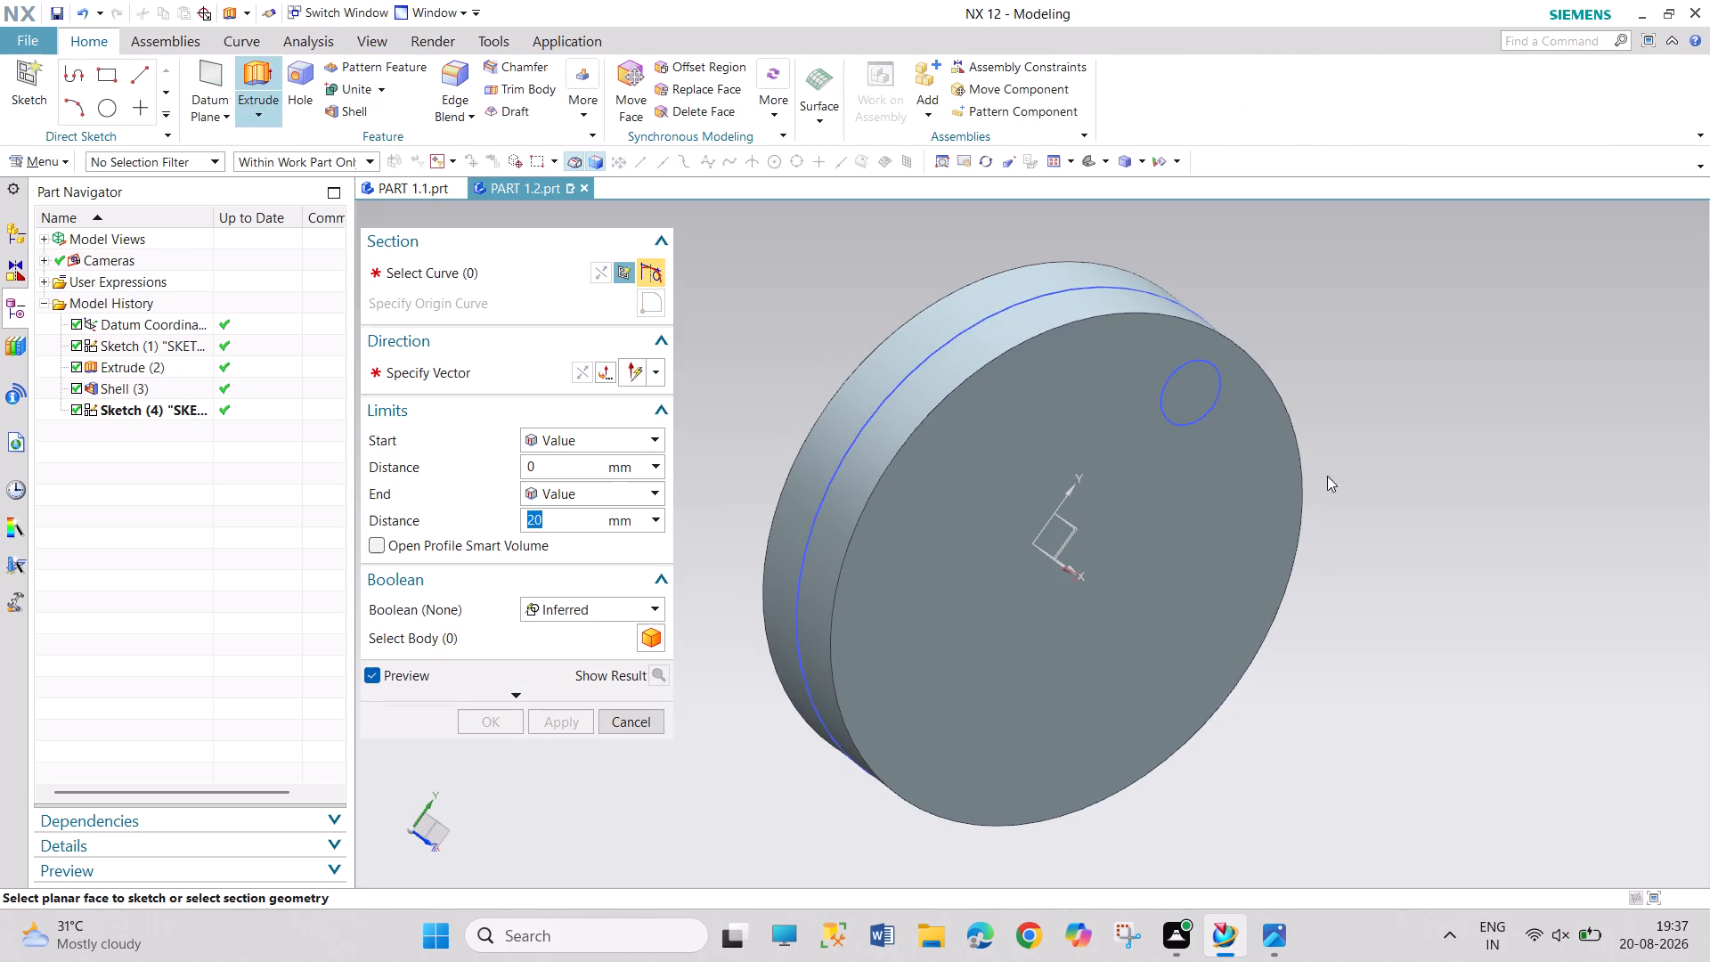
pyautogui.click(1199, 420)
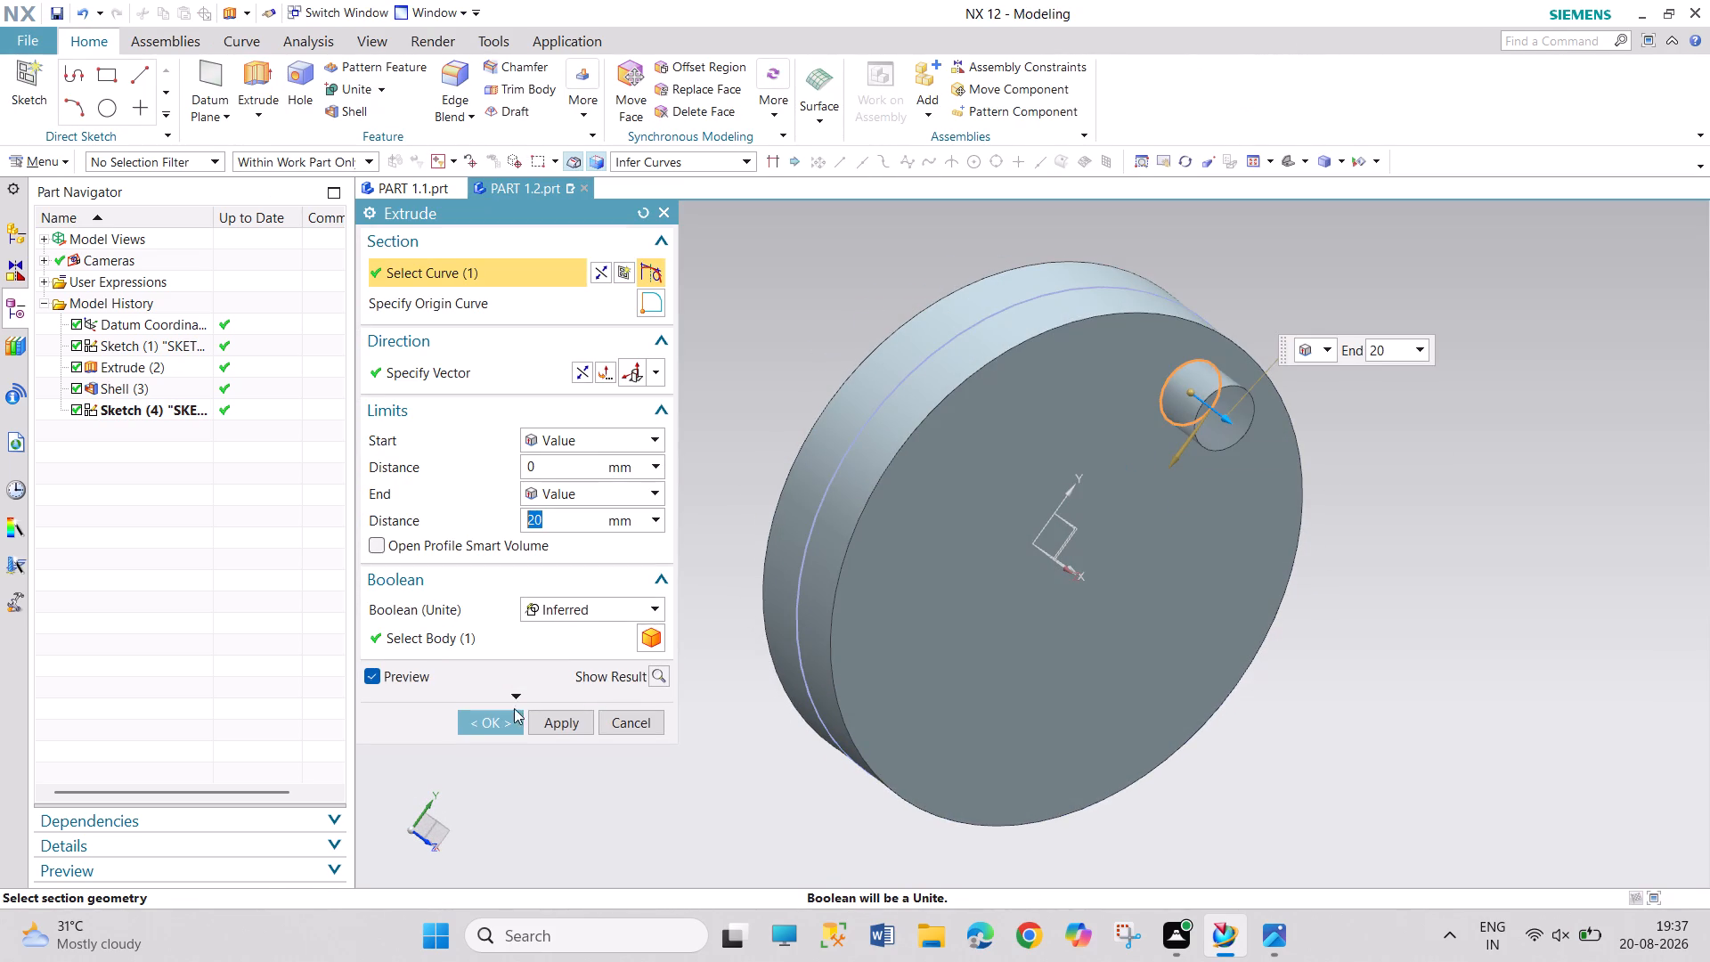
pyautogui.click(495, 715)
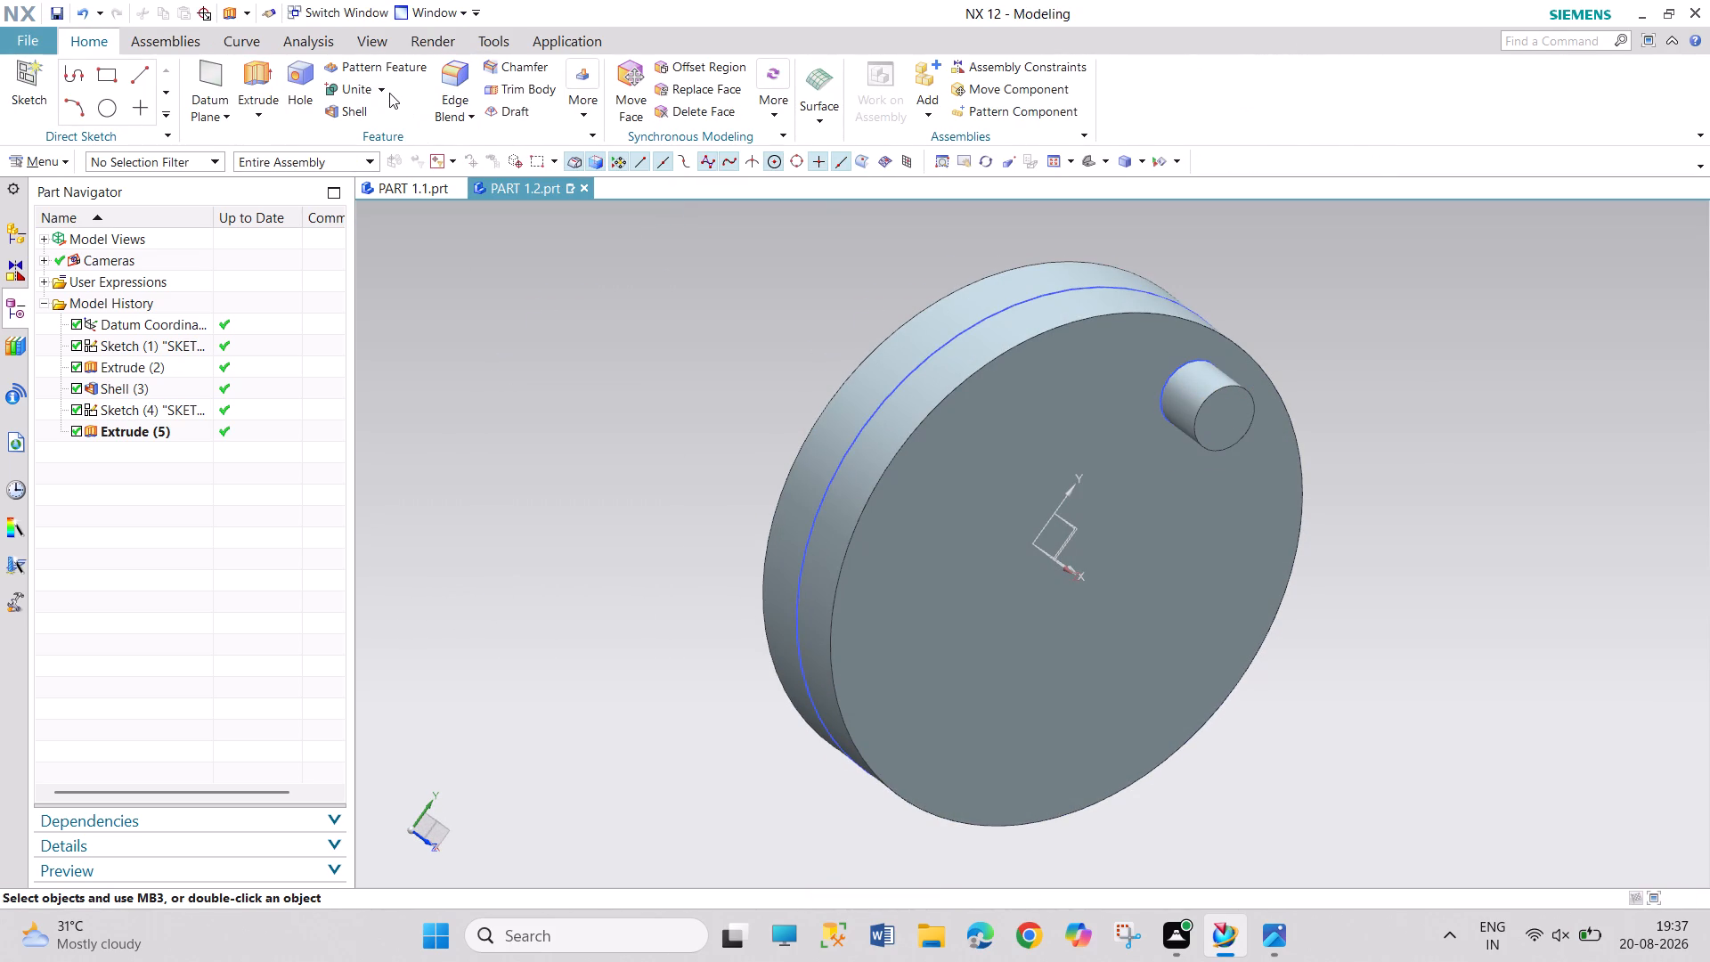
# Pattern the boss linearly along the XC axis with a count of 5 and a 20 mm pitch.
pyautogui.click(404, 76)
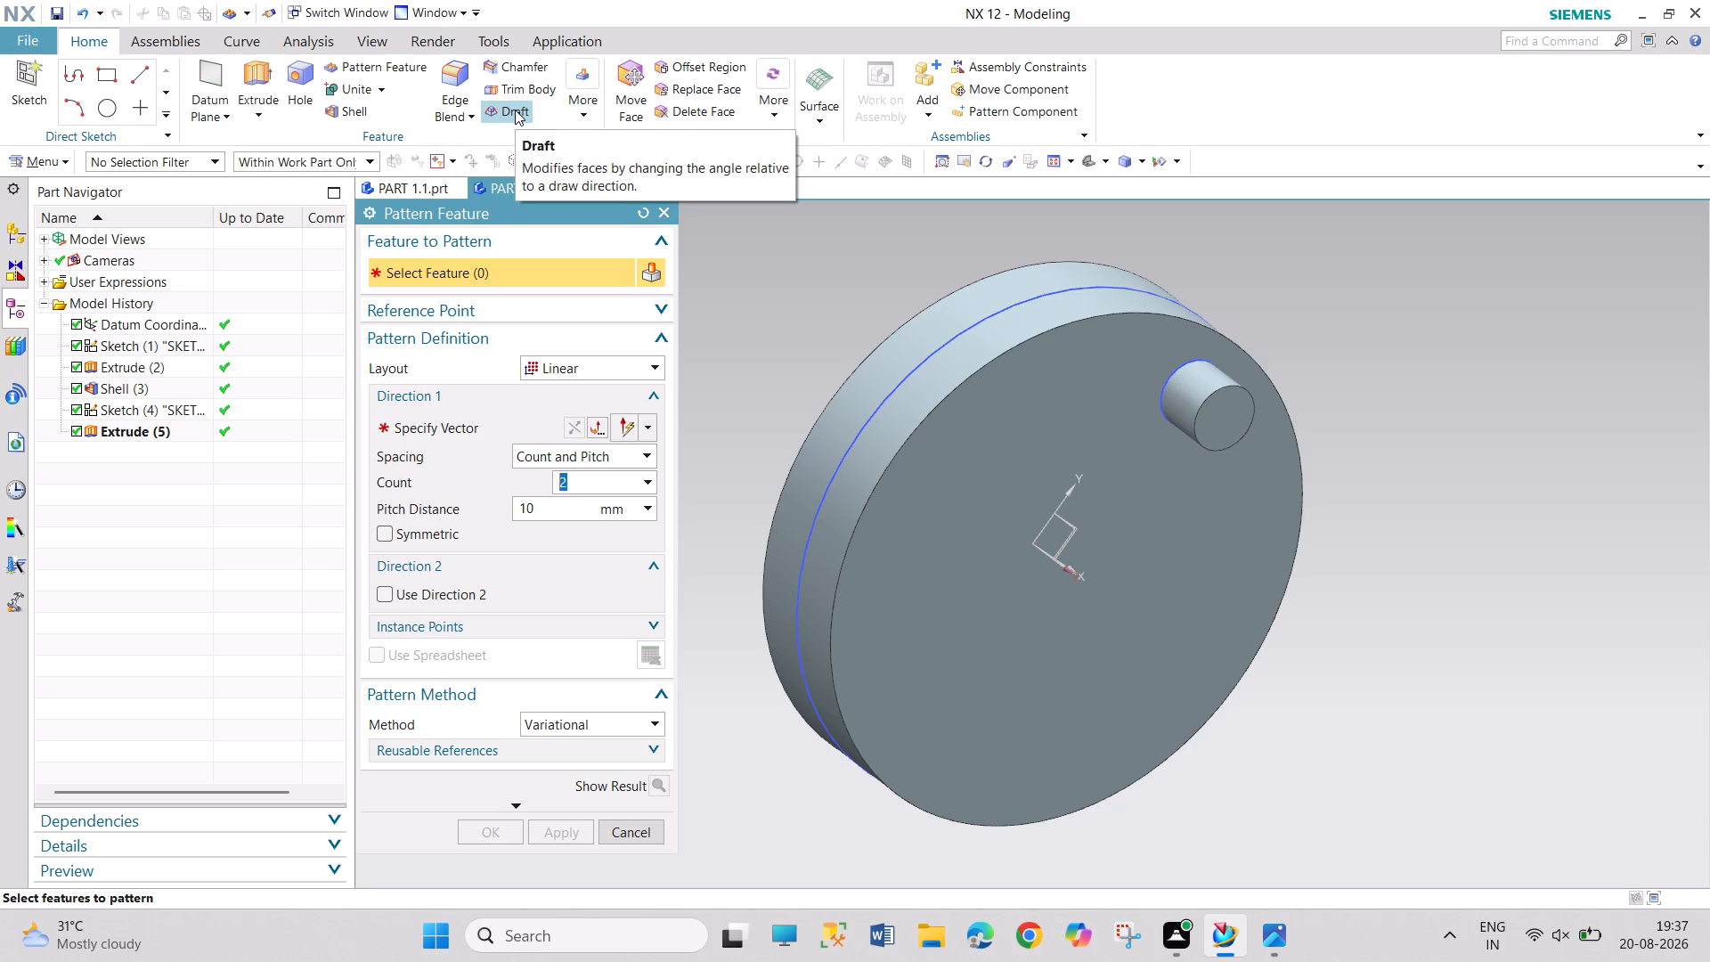
pyautogui.click(1220, 436)
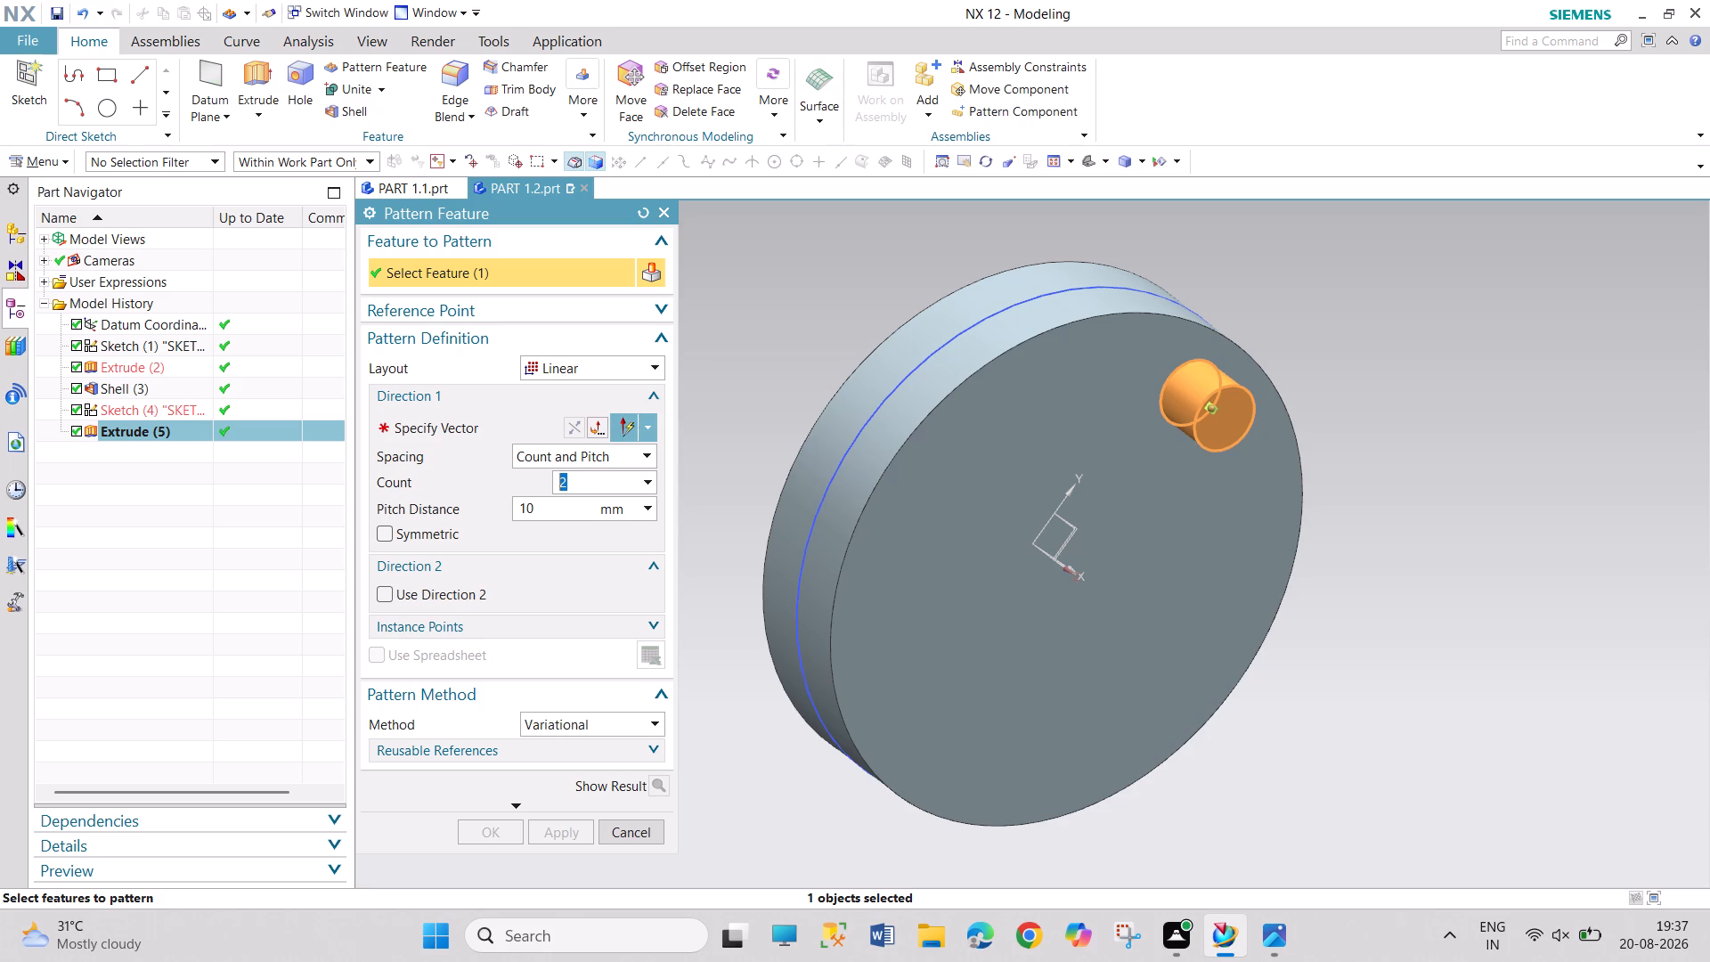
pyautogui.press('5')
pyautogui.press('Return')
pyautogui.click(528, 432)
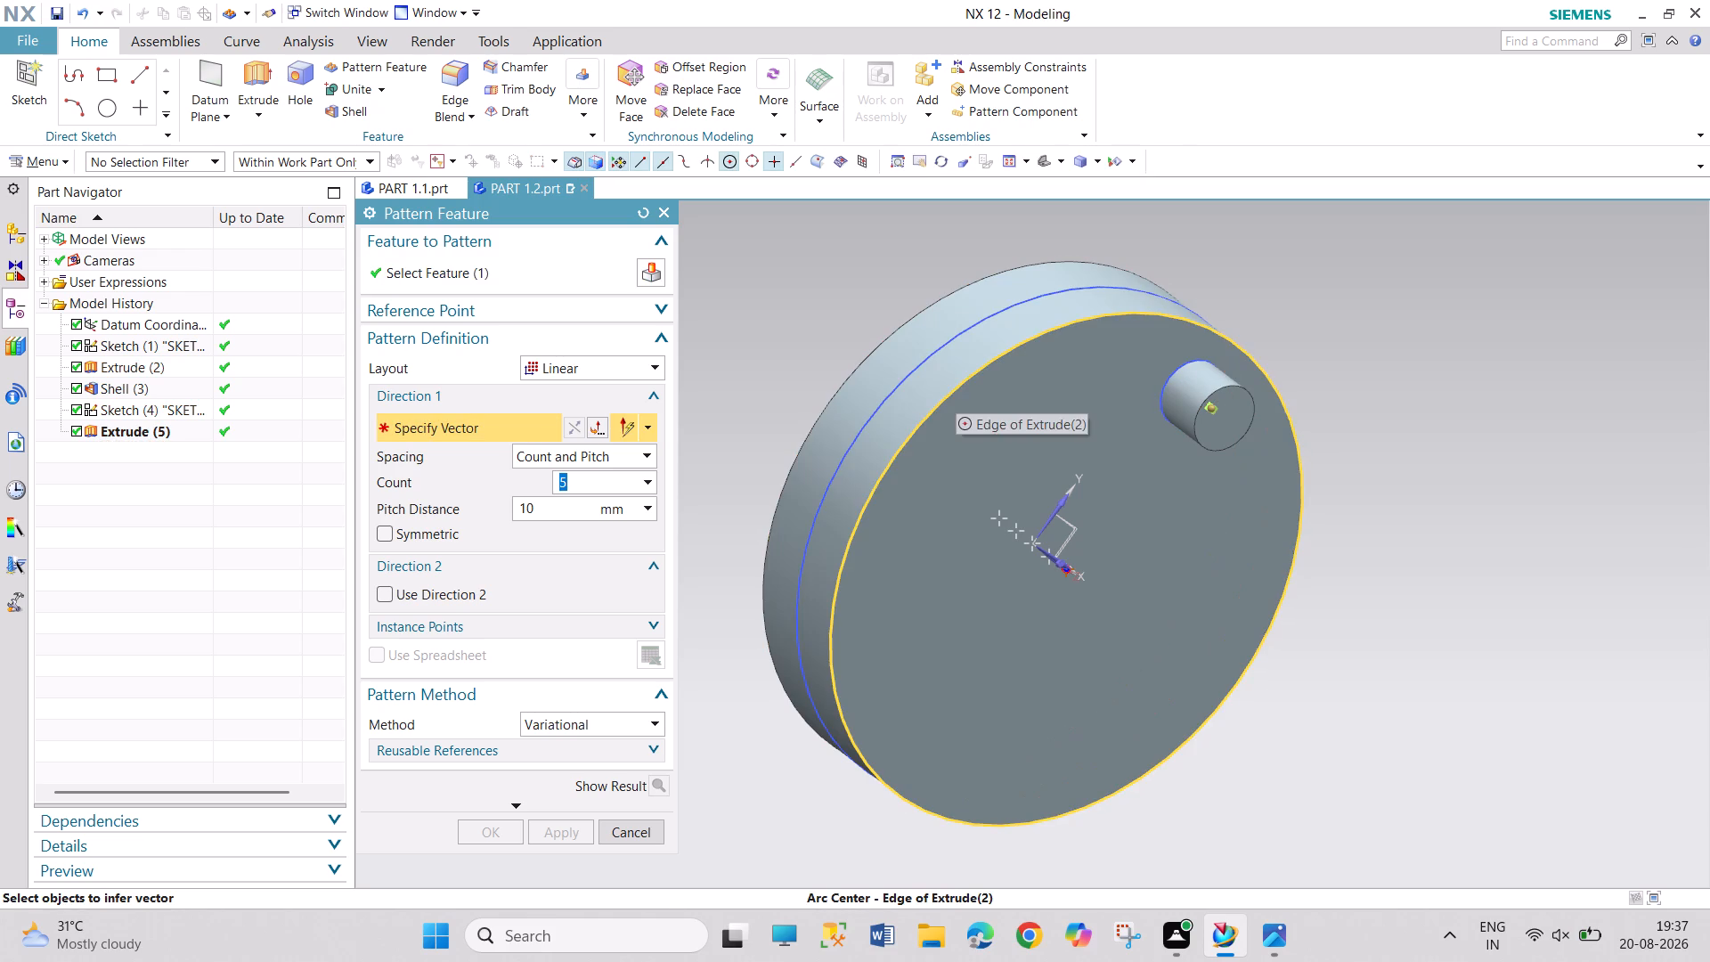
pyautogui.click(956, 390)
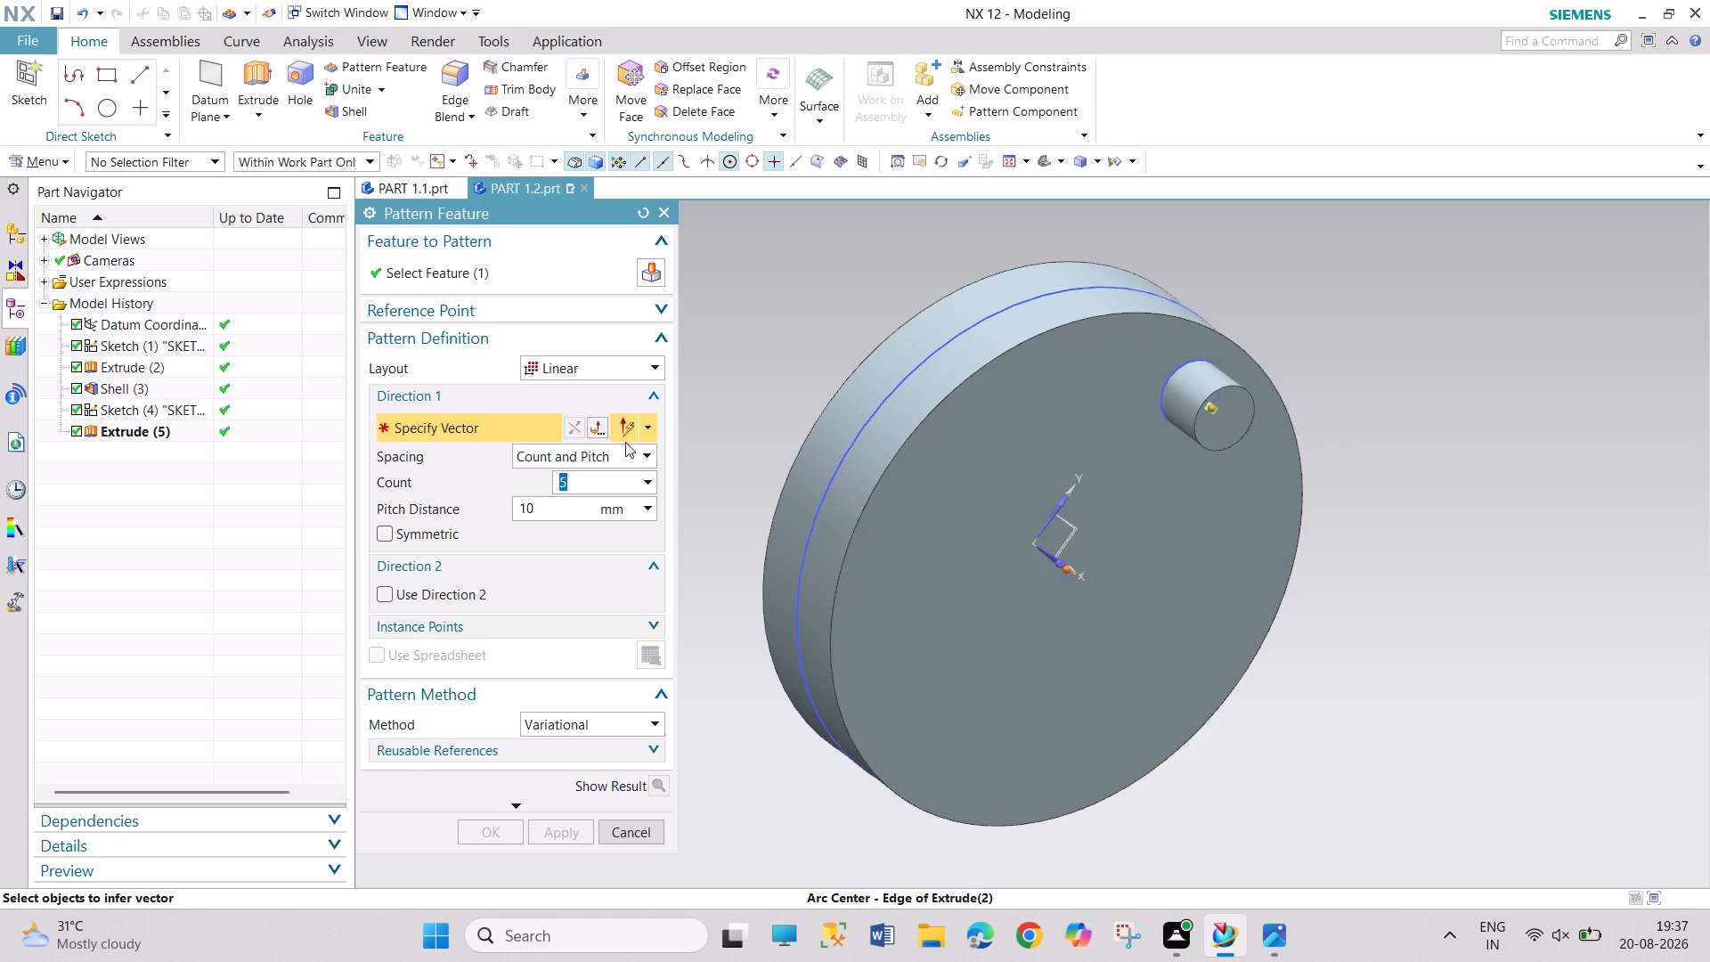
pyautogui.click(649, 424)
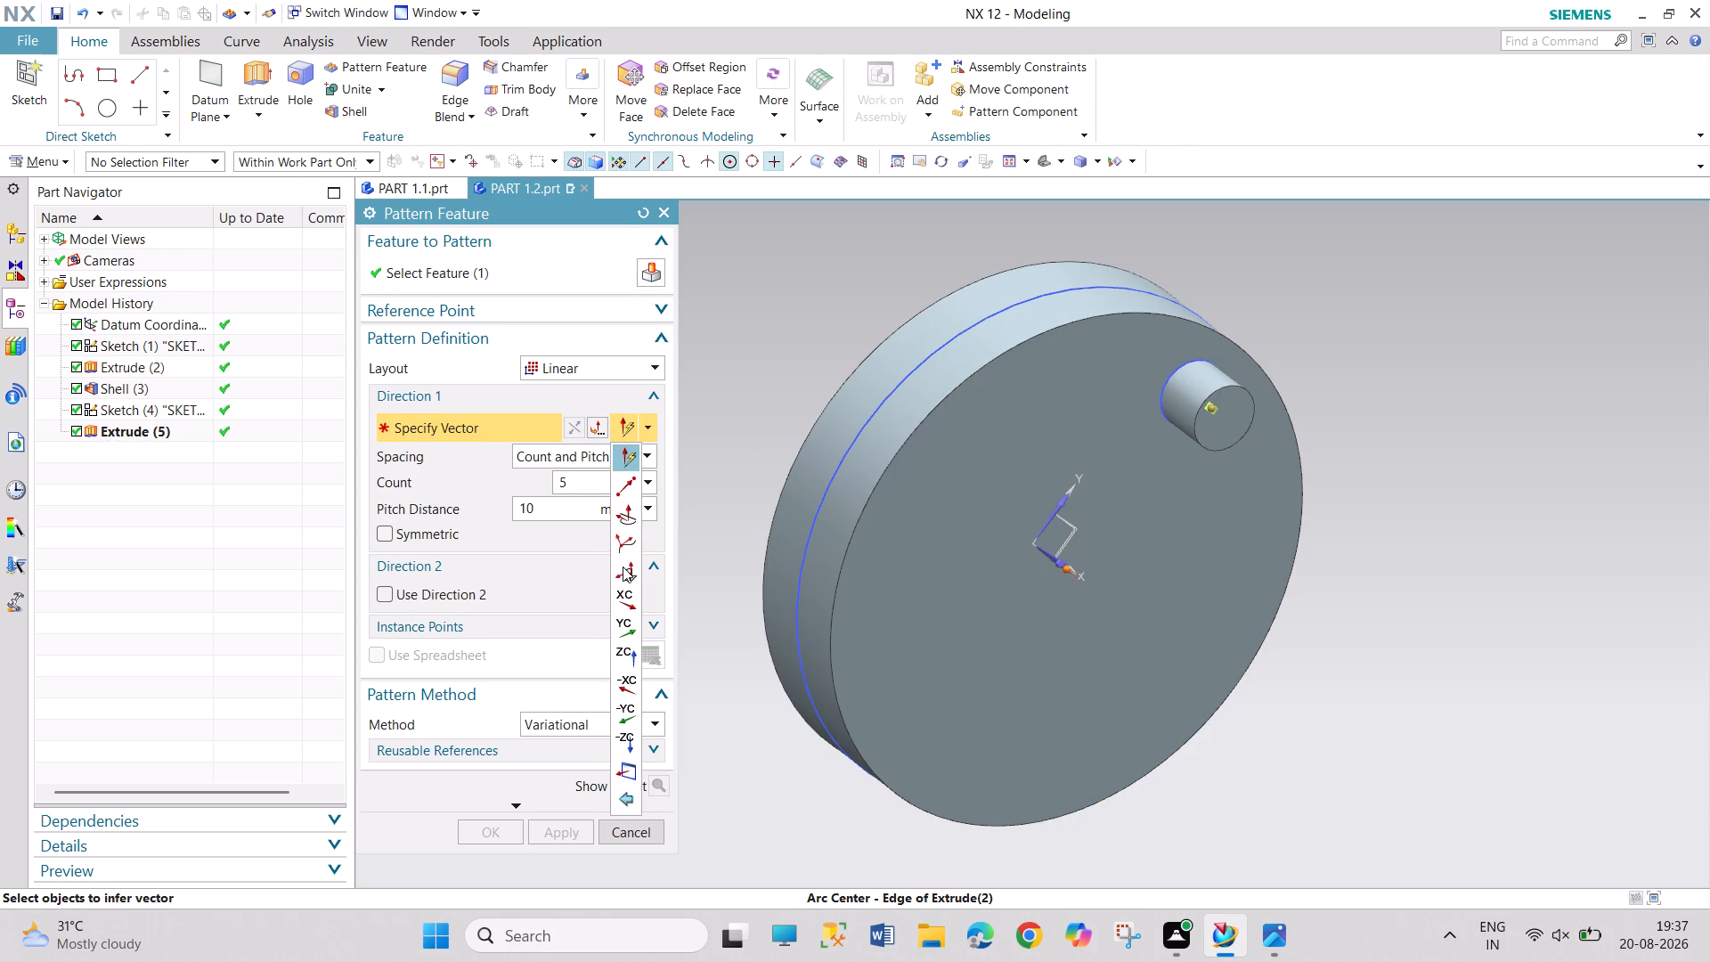
pyautogui.click(623, 594)
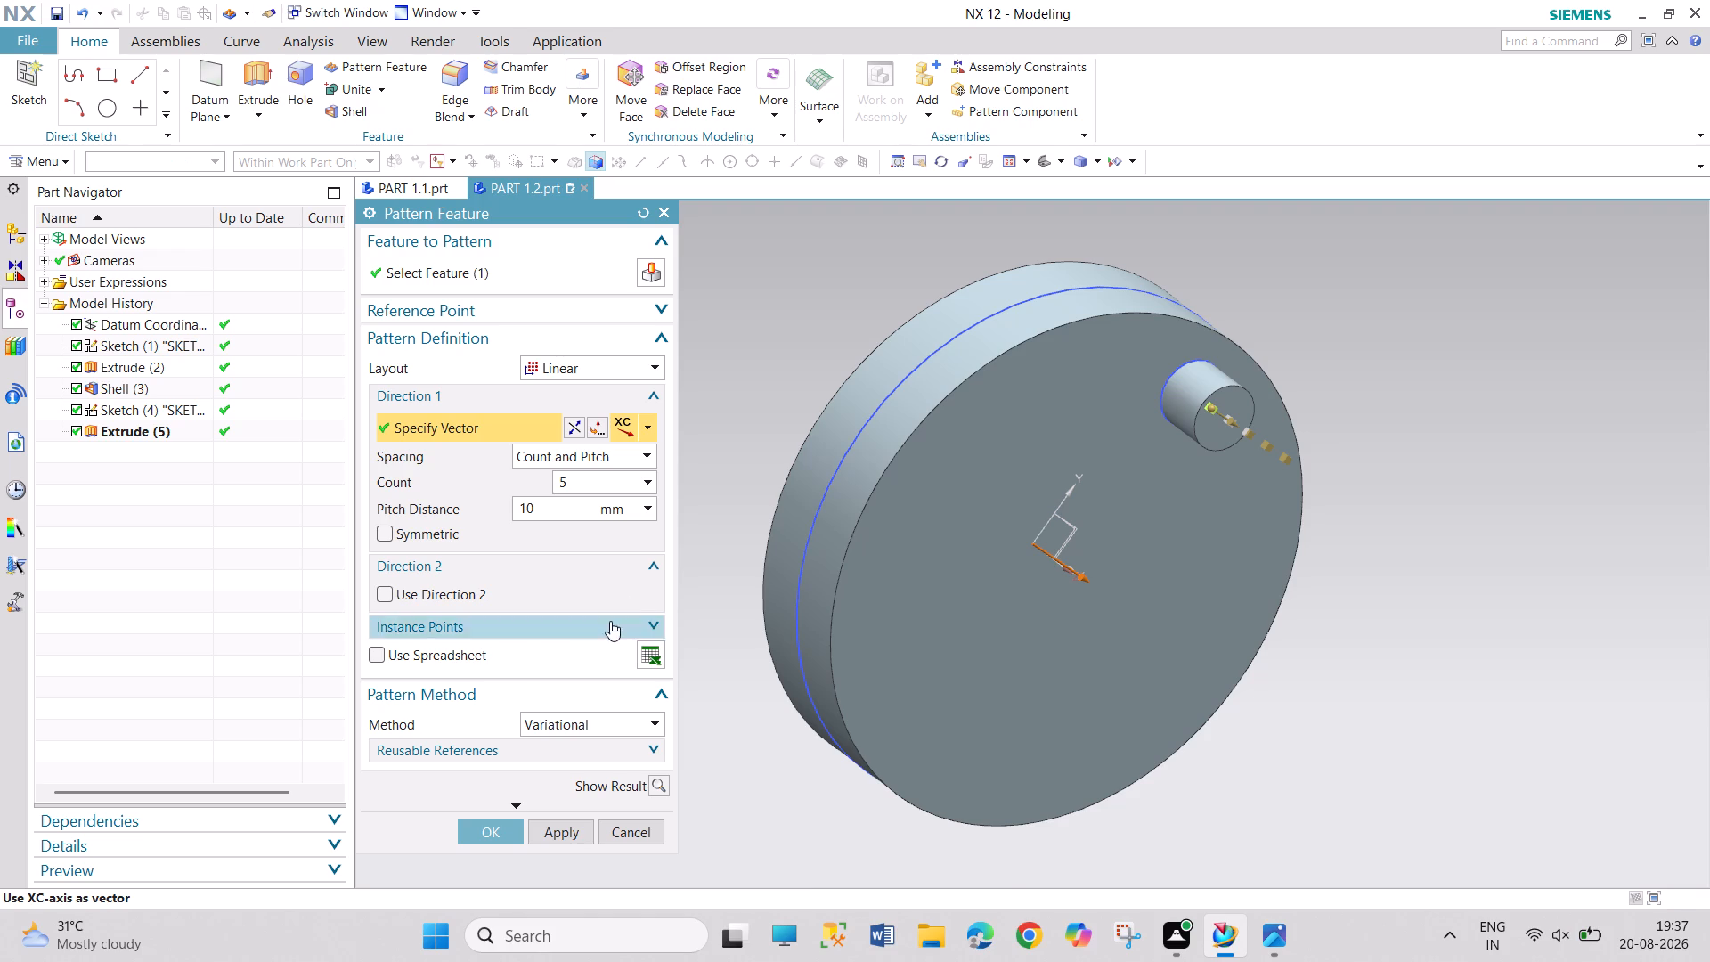
pyautogui.click(562, 515)
pyautogui.doubleClick(562, 515)
pyautogui.write('100')
pyautogui.press('Return')
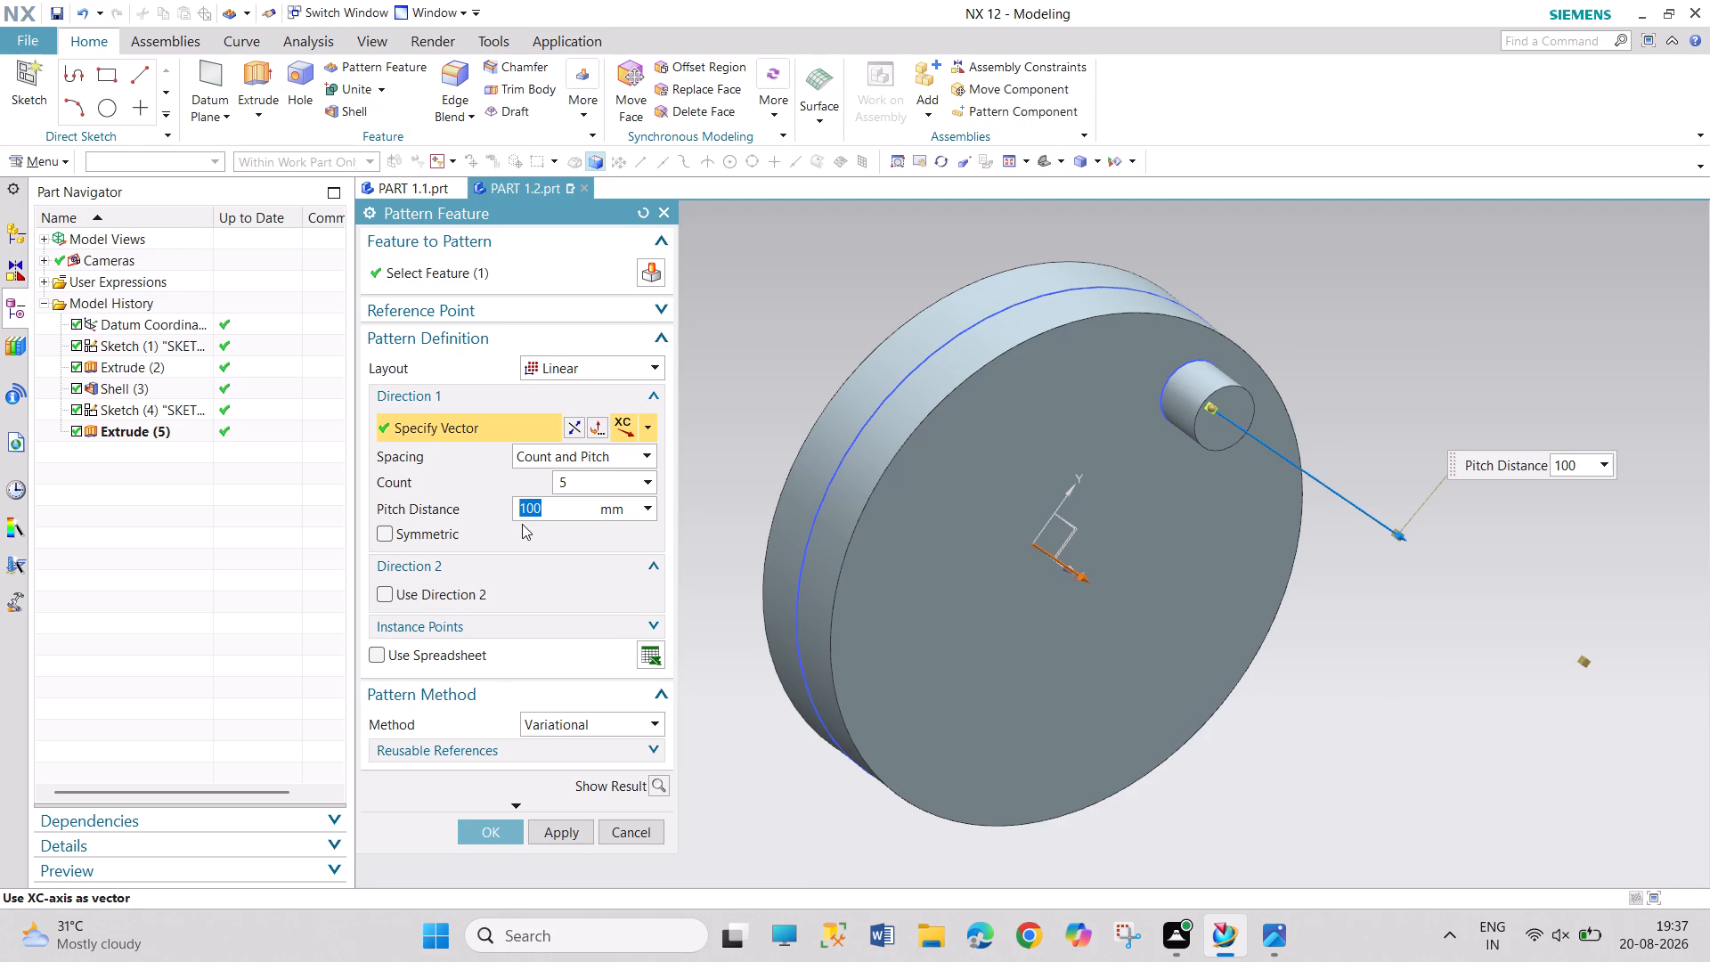
pyautogui.write('20')
pyautogui.press('Return')
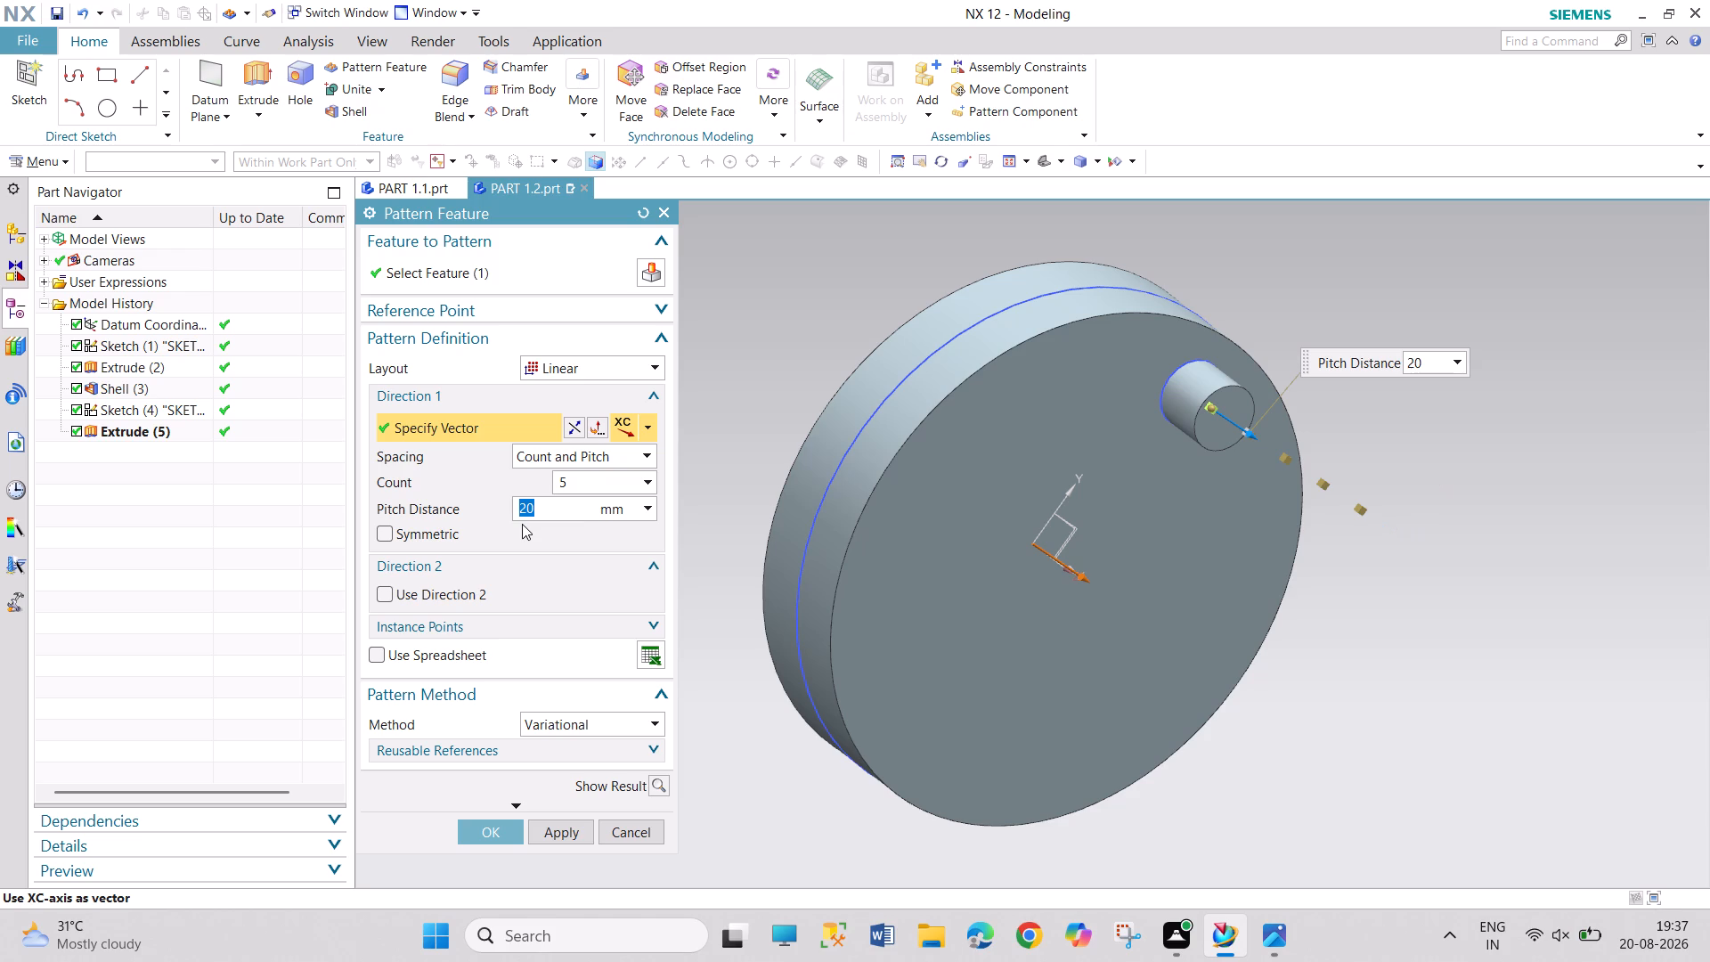
pyautogui.click(498, 828)
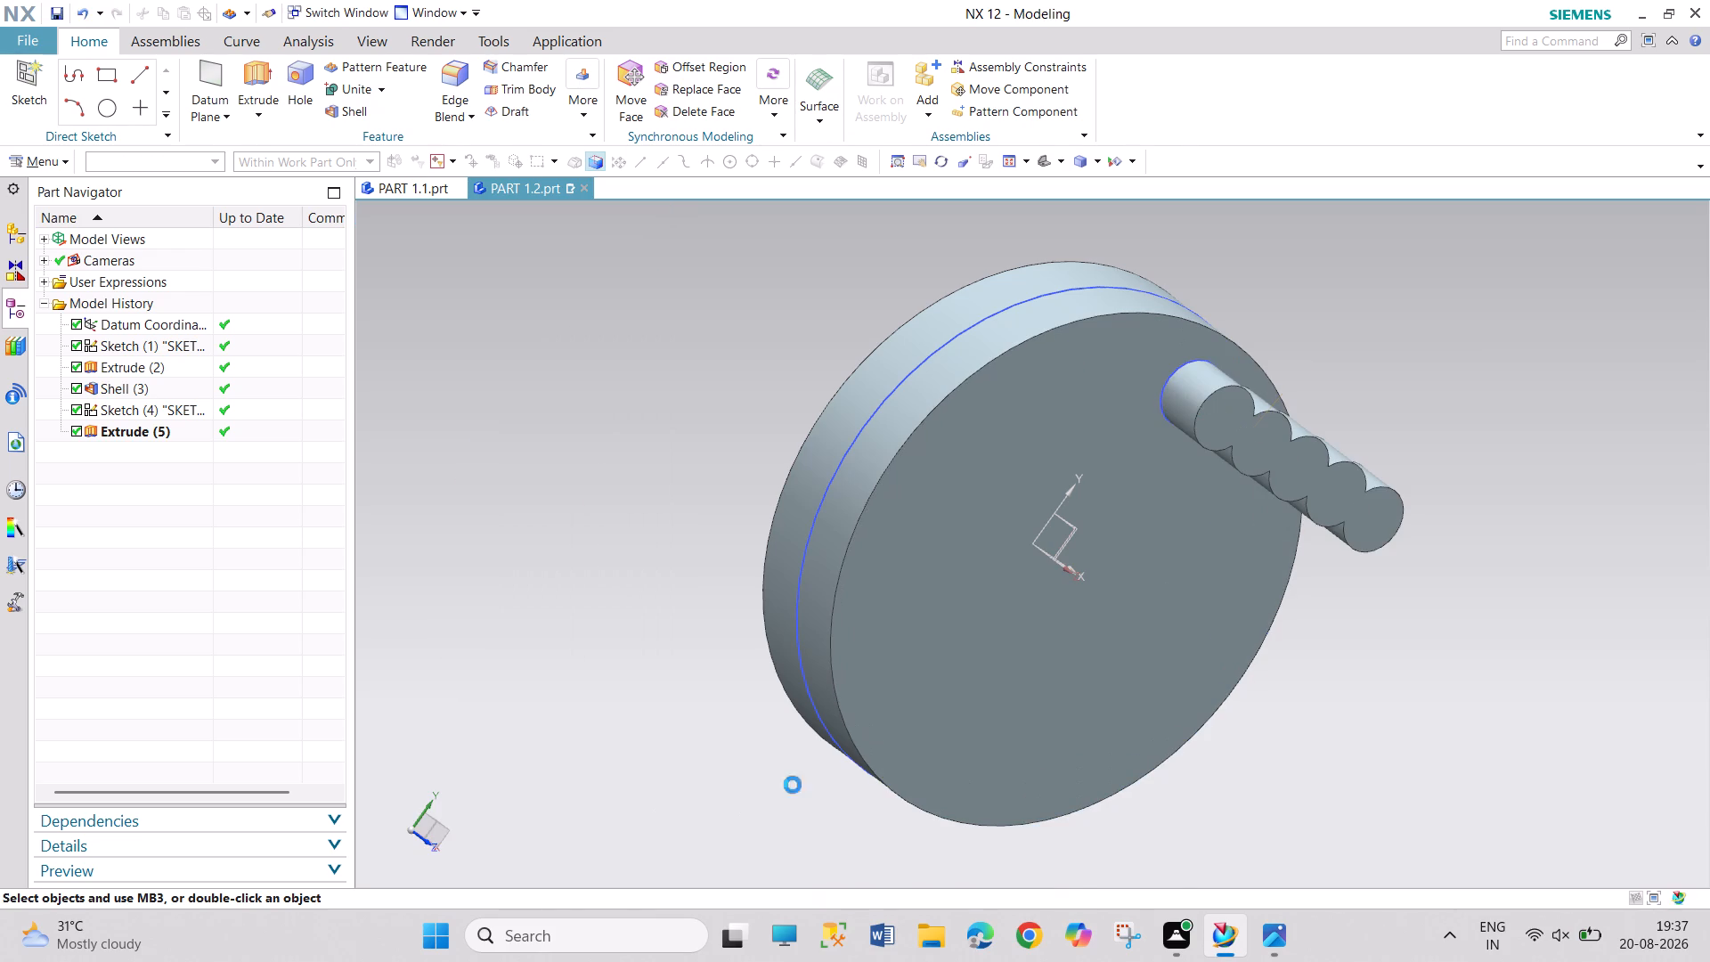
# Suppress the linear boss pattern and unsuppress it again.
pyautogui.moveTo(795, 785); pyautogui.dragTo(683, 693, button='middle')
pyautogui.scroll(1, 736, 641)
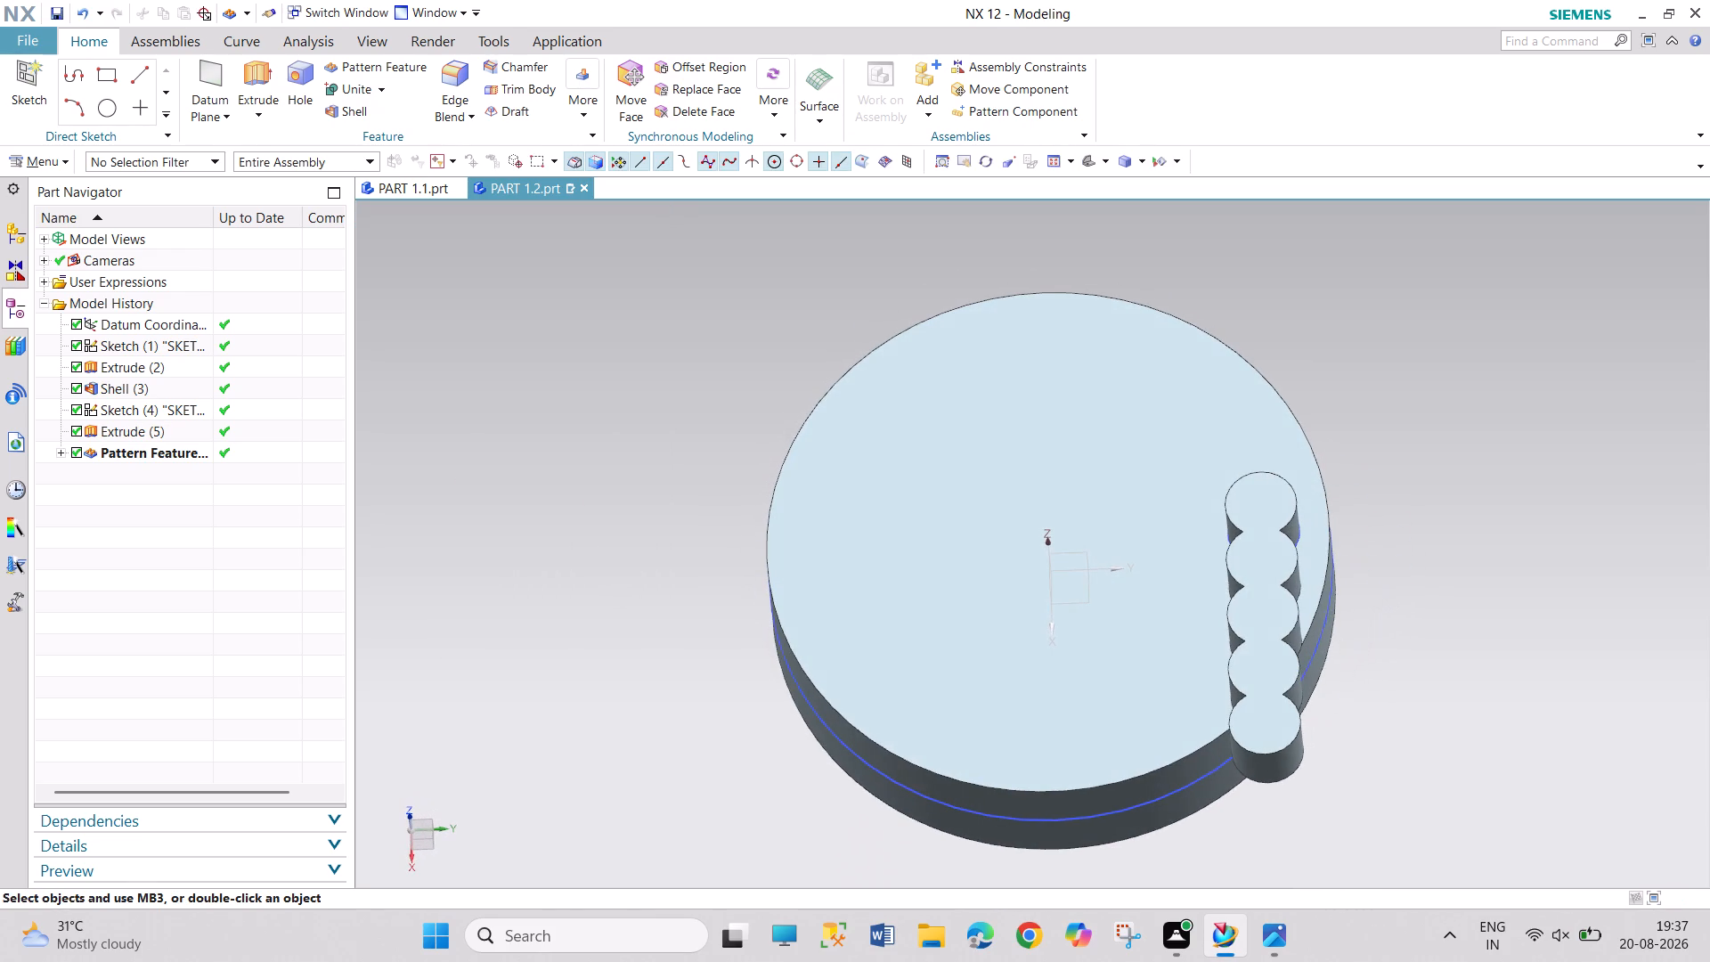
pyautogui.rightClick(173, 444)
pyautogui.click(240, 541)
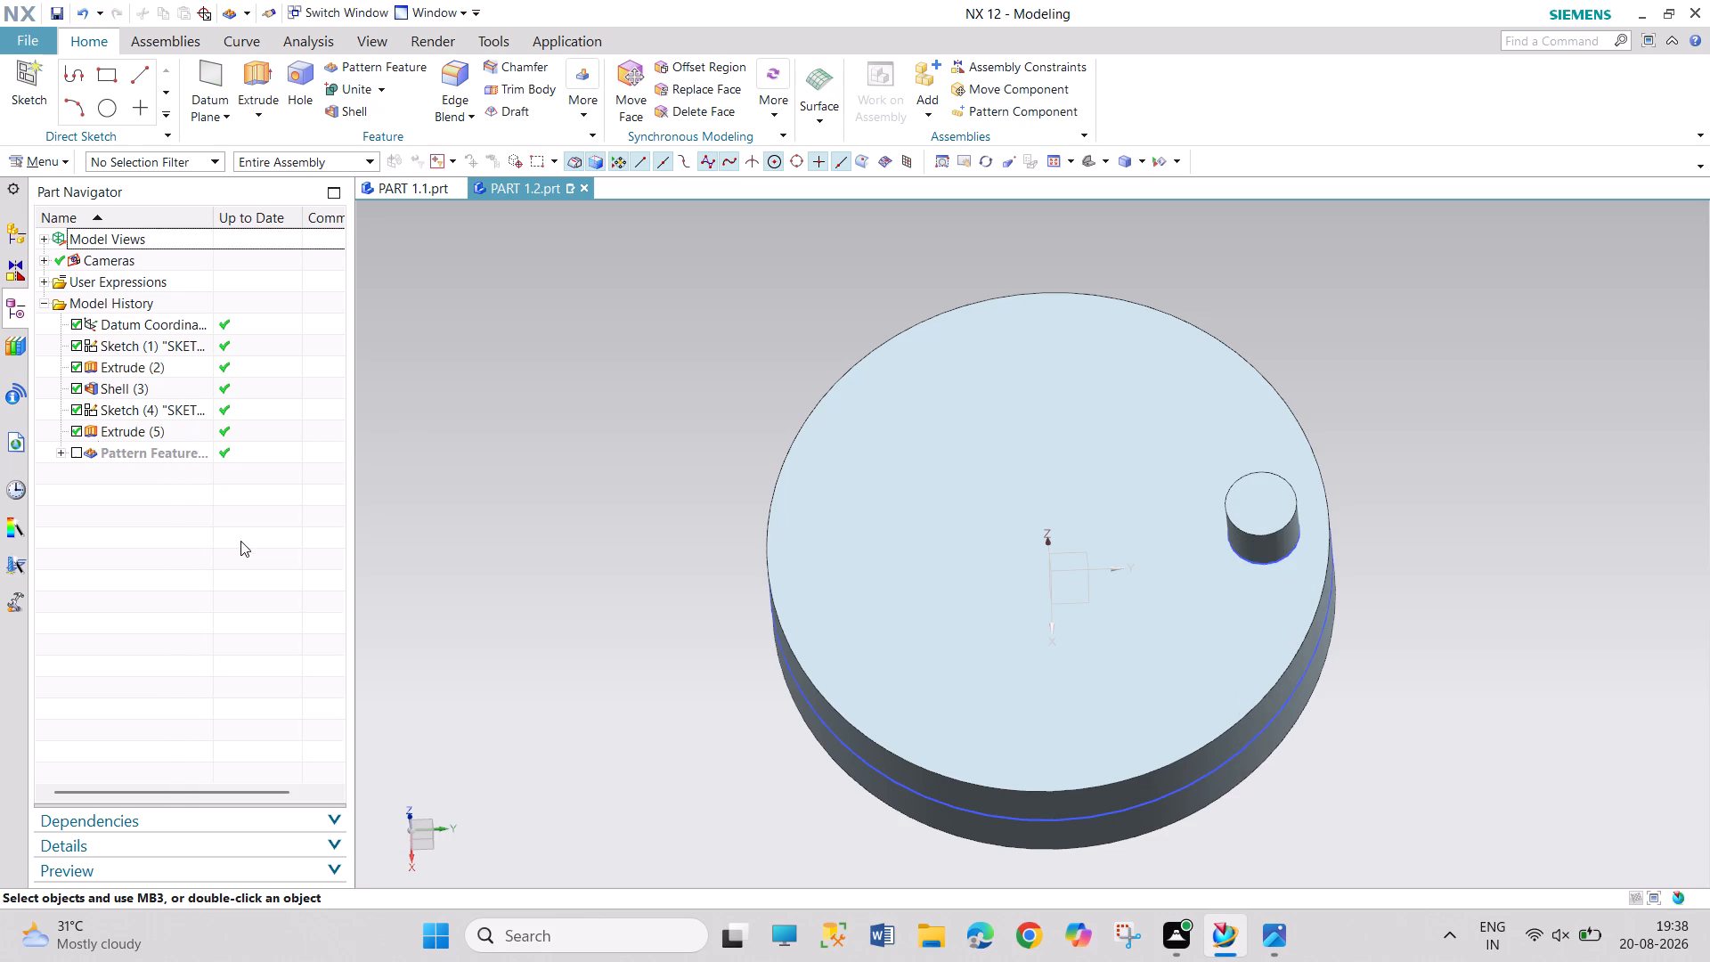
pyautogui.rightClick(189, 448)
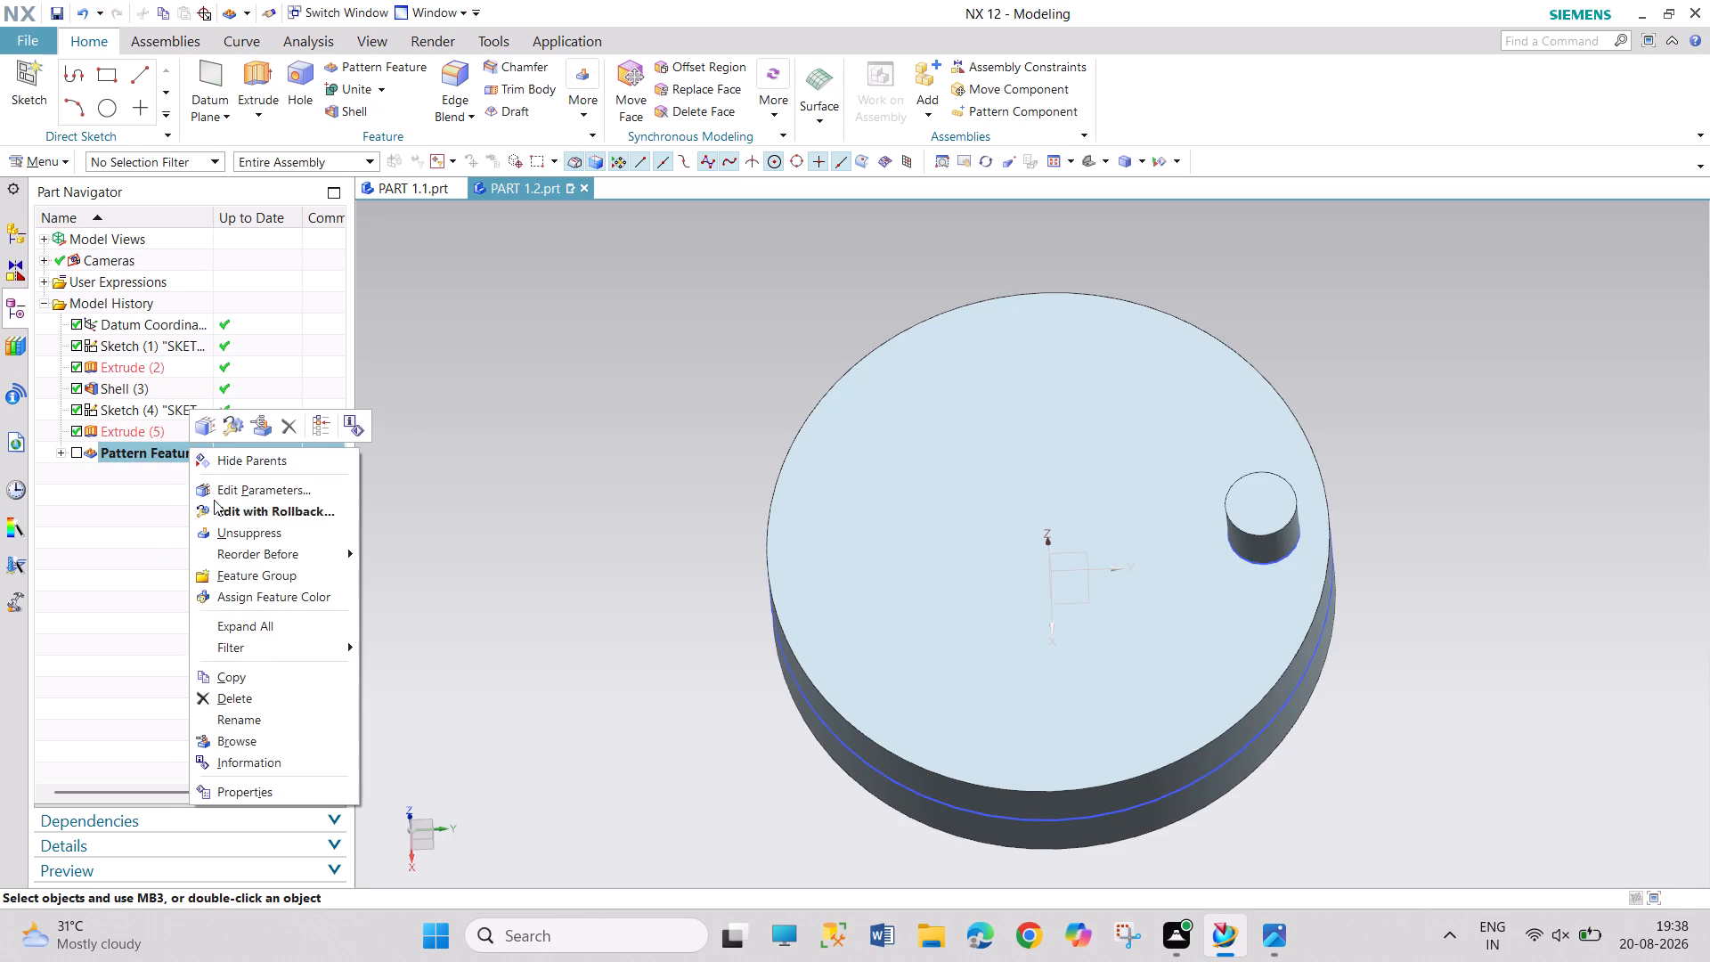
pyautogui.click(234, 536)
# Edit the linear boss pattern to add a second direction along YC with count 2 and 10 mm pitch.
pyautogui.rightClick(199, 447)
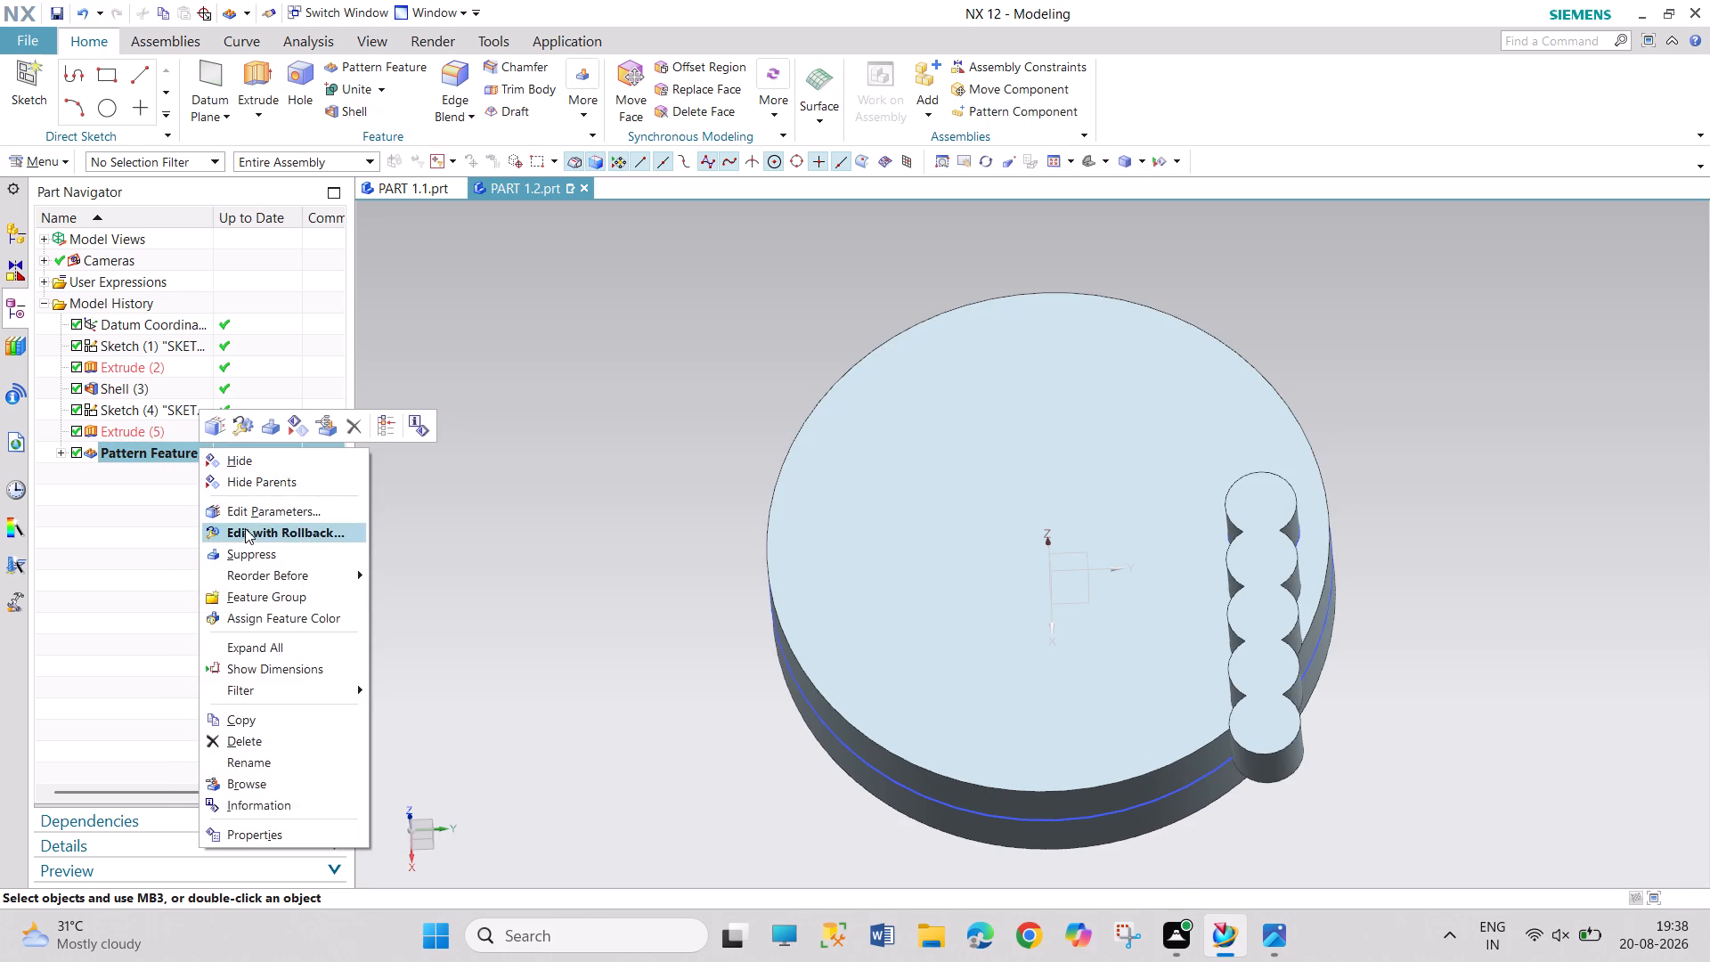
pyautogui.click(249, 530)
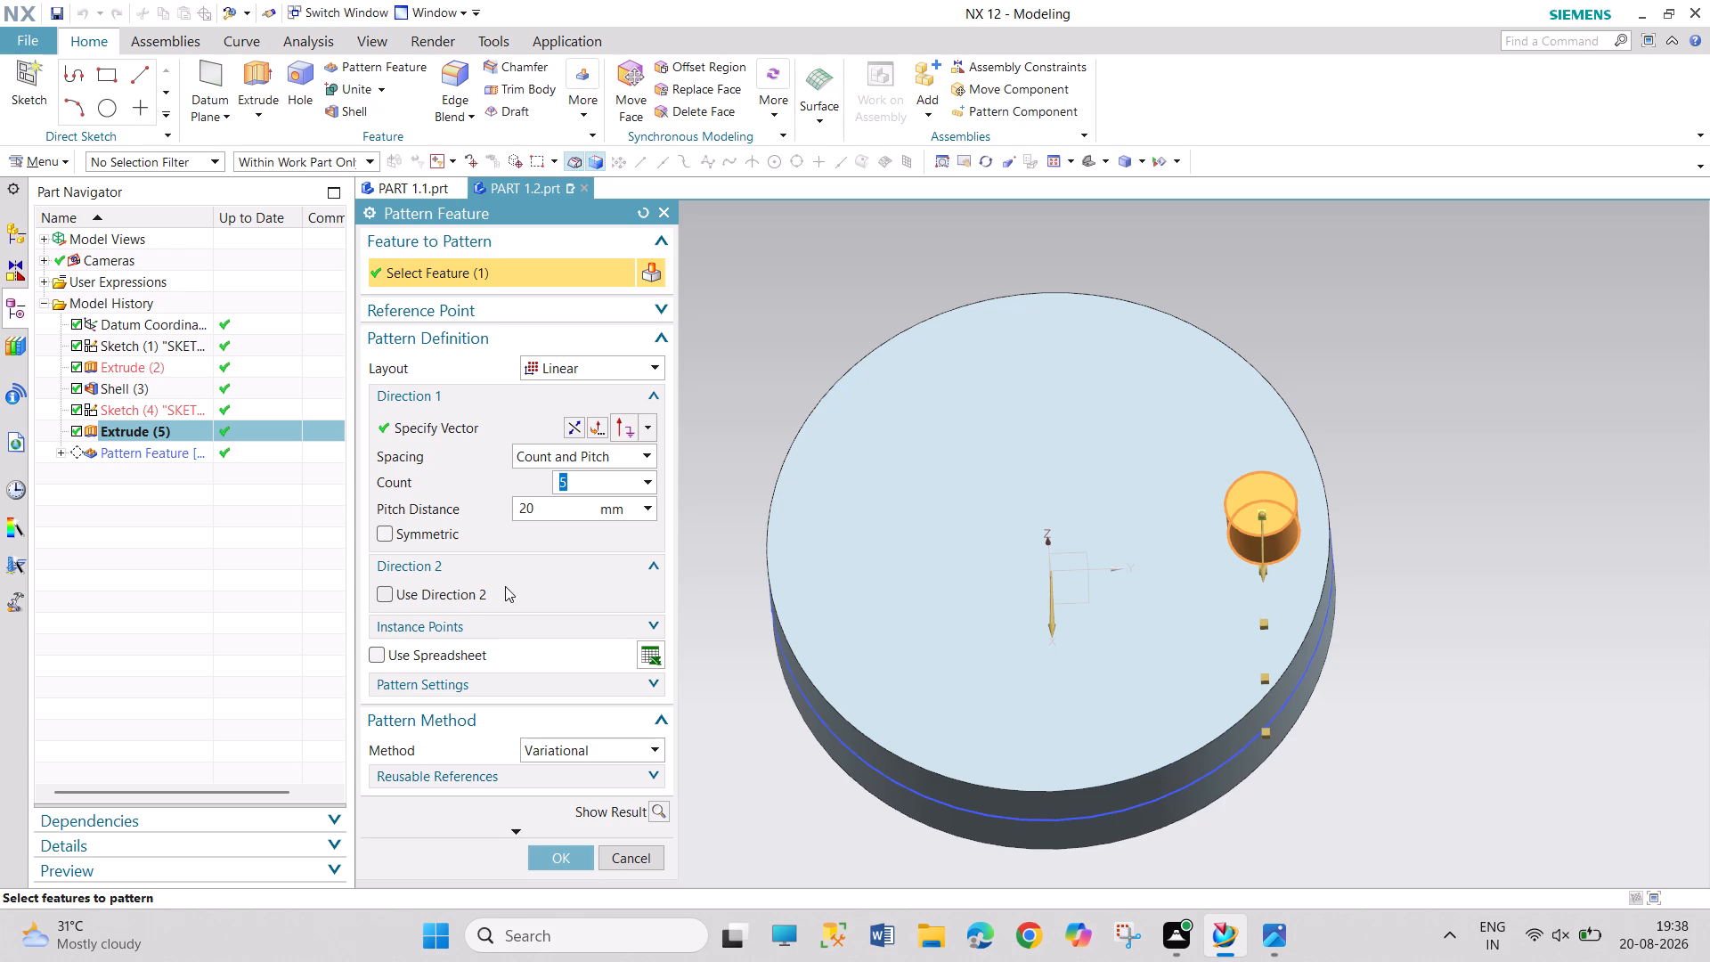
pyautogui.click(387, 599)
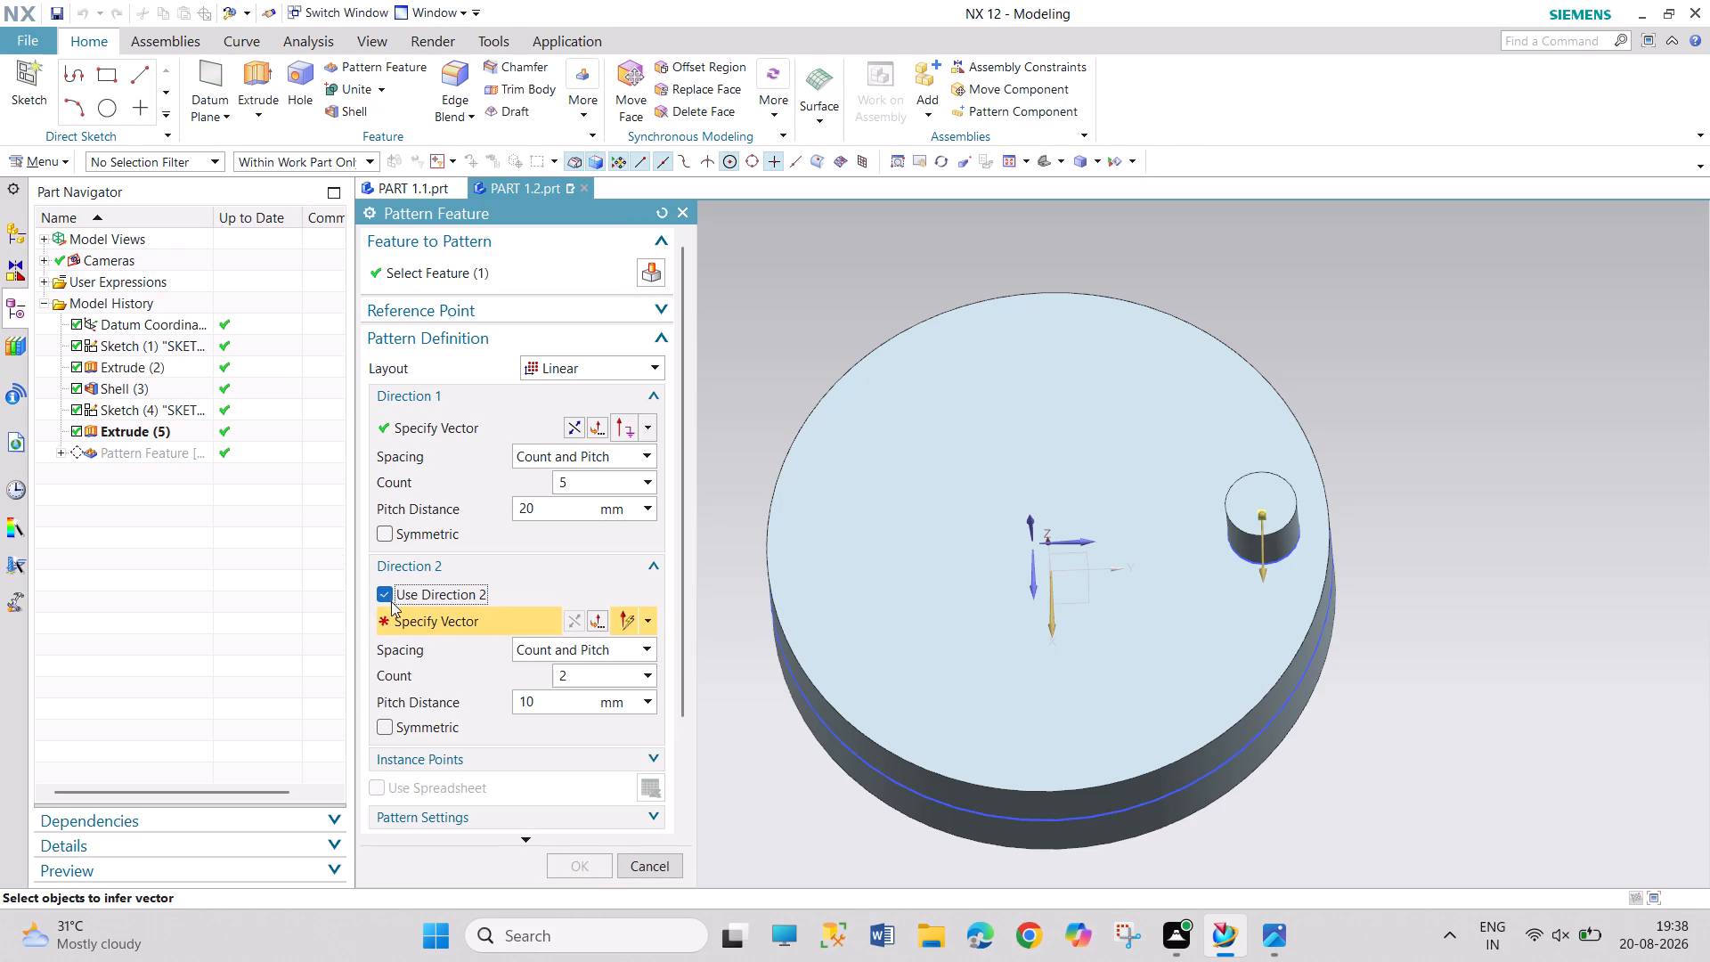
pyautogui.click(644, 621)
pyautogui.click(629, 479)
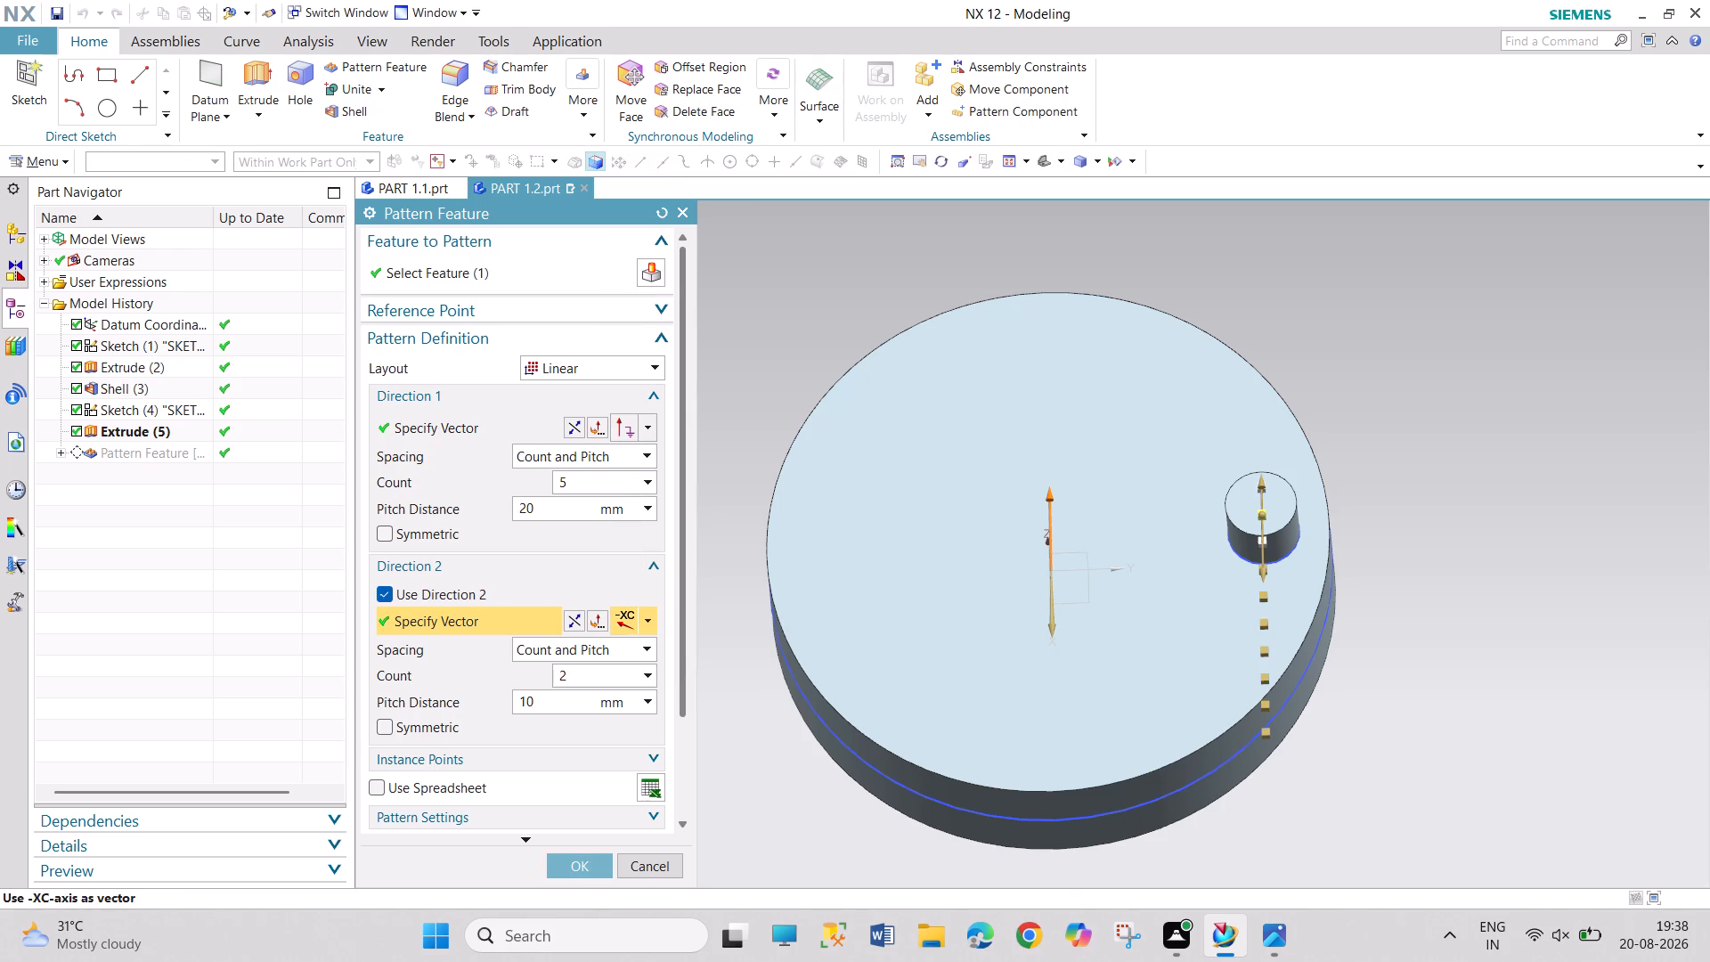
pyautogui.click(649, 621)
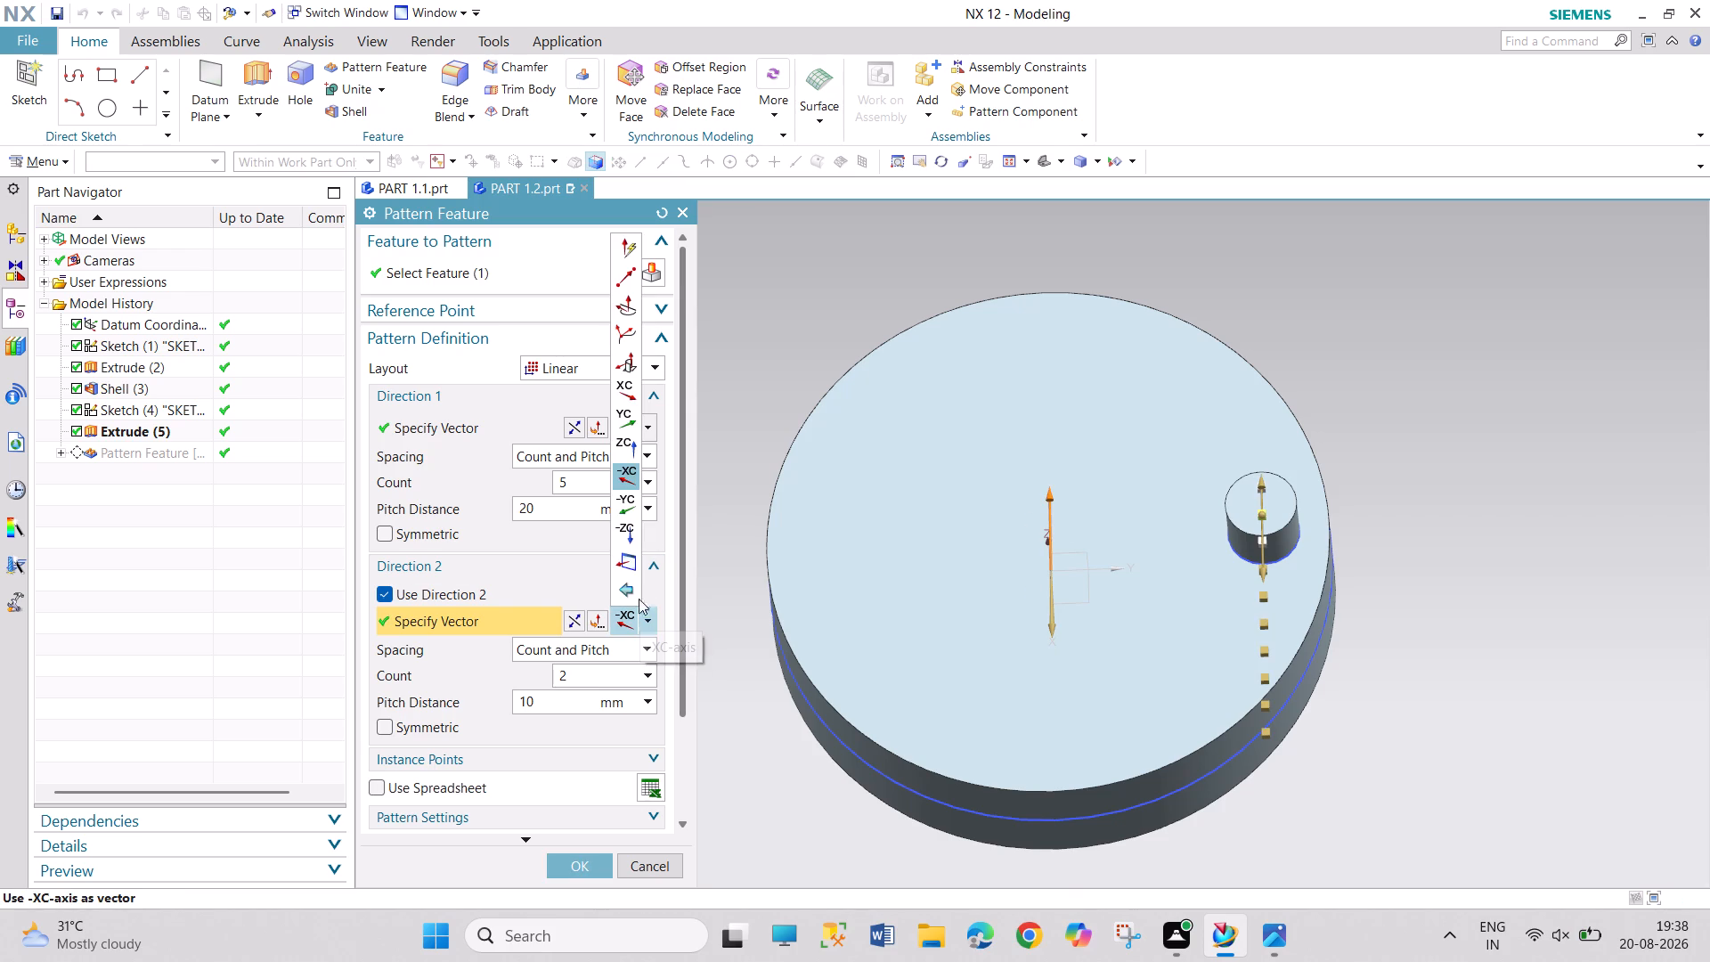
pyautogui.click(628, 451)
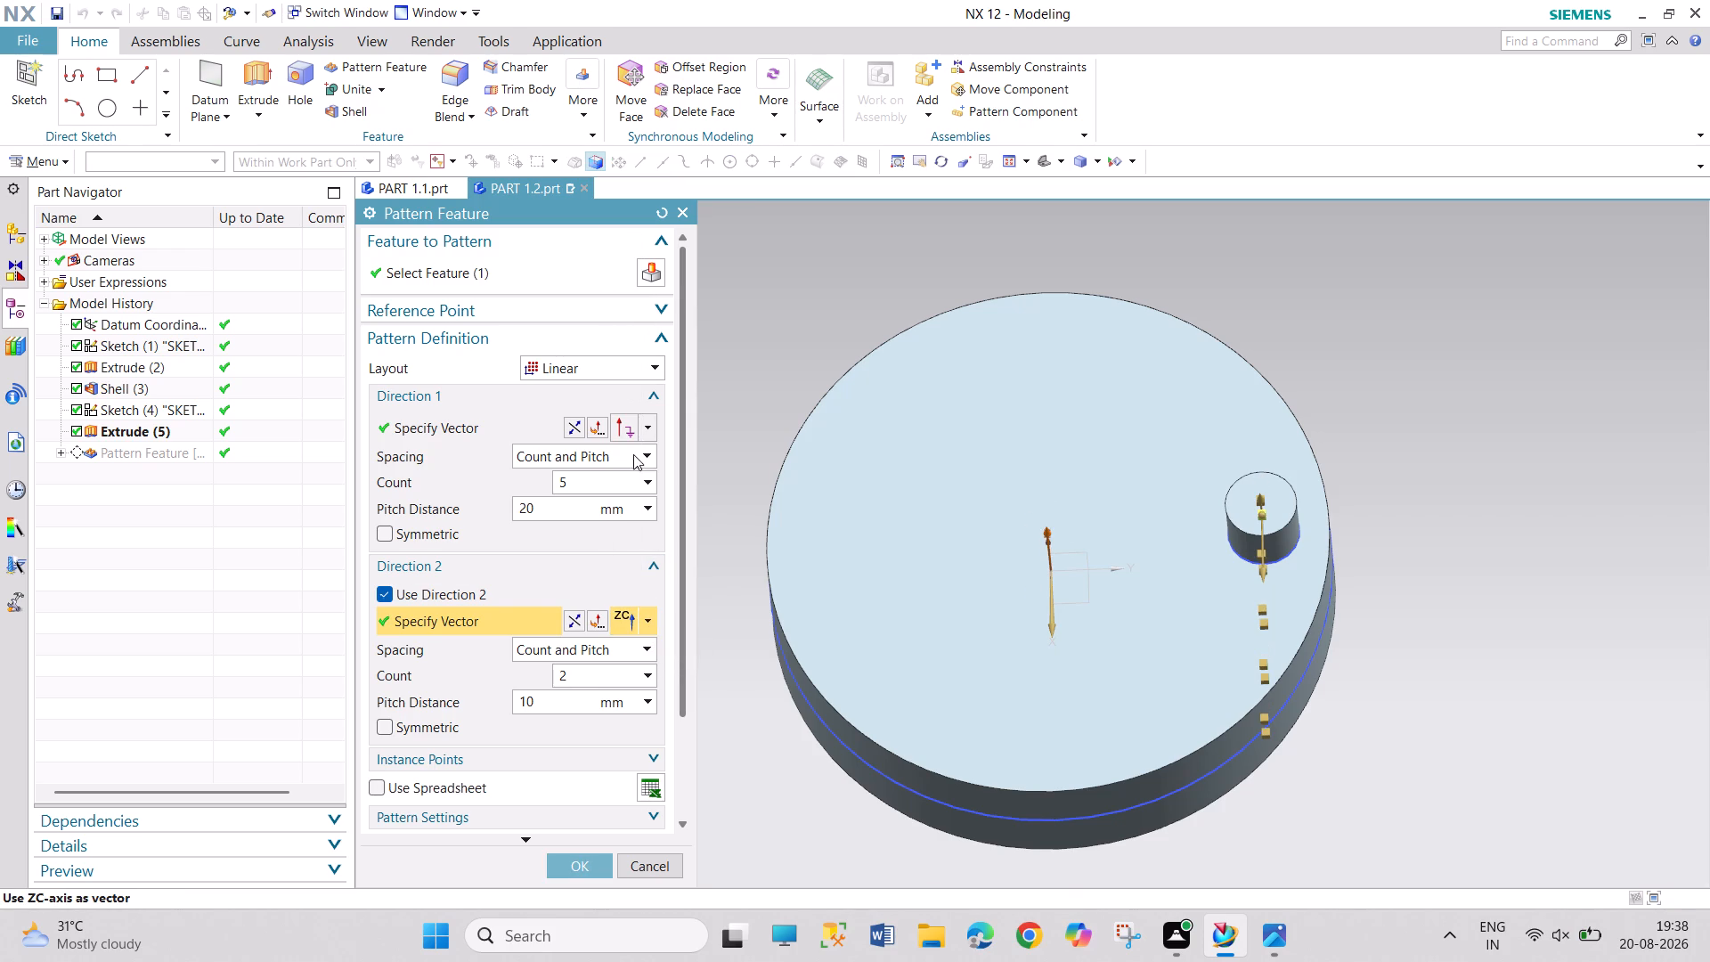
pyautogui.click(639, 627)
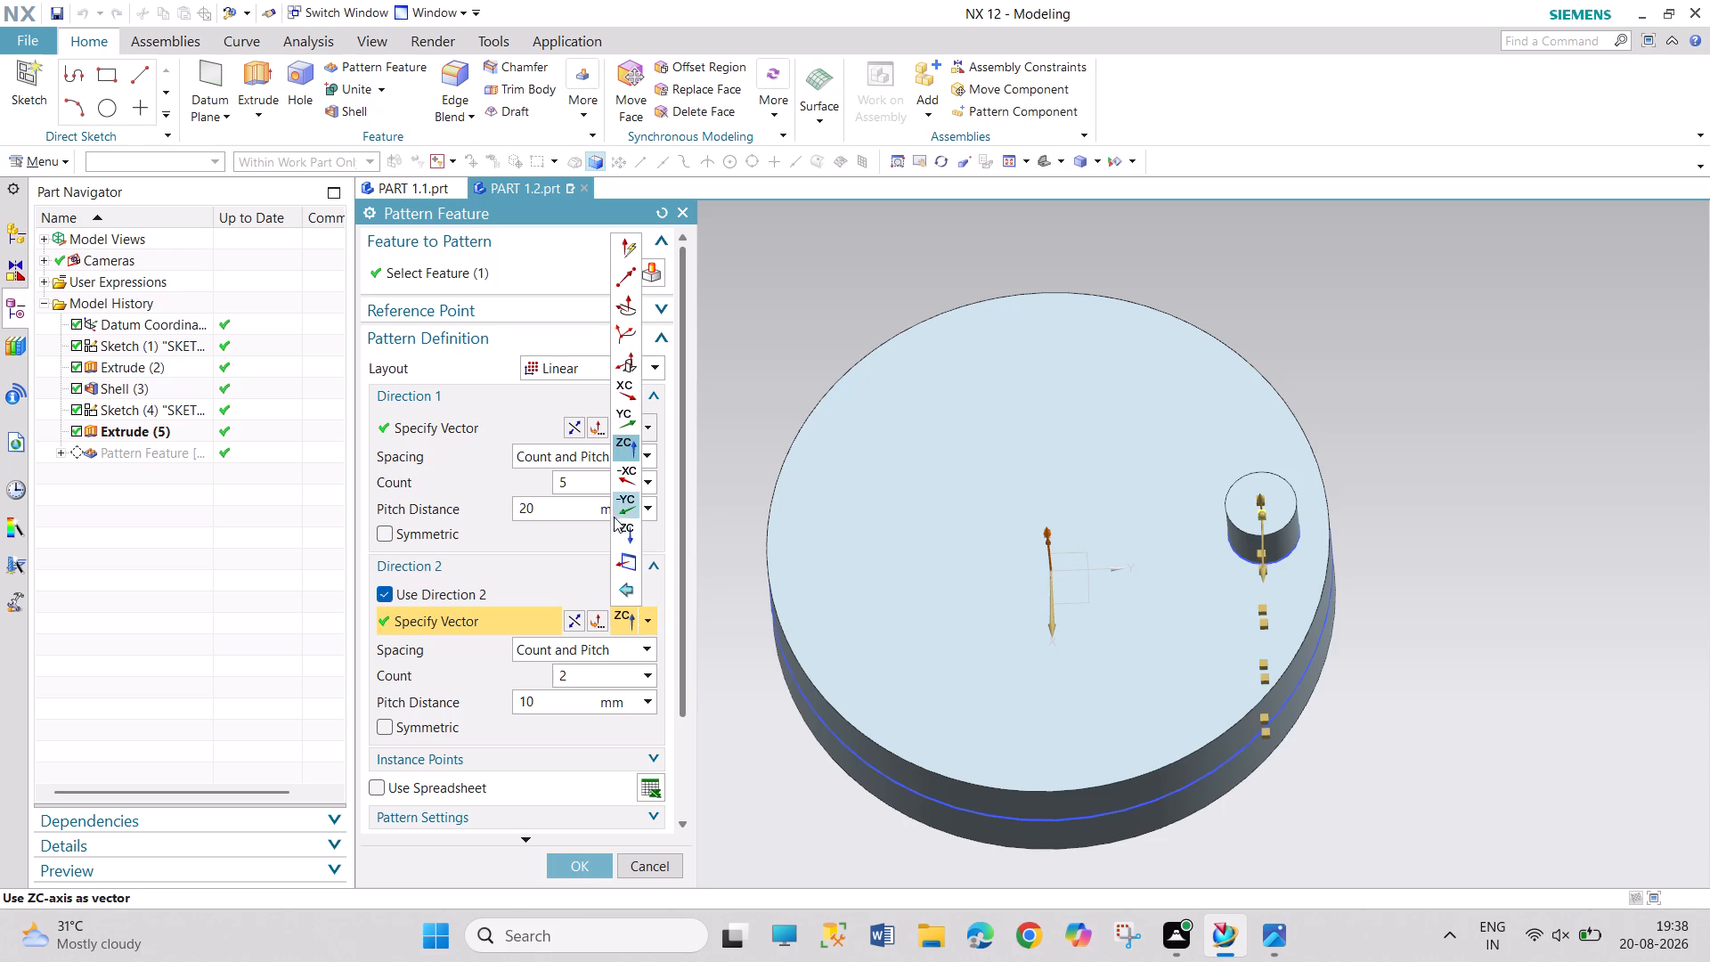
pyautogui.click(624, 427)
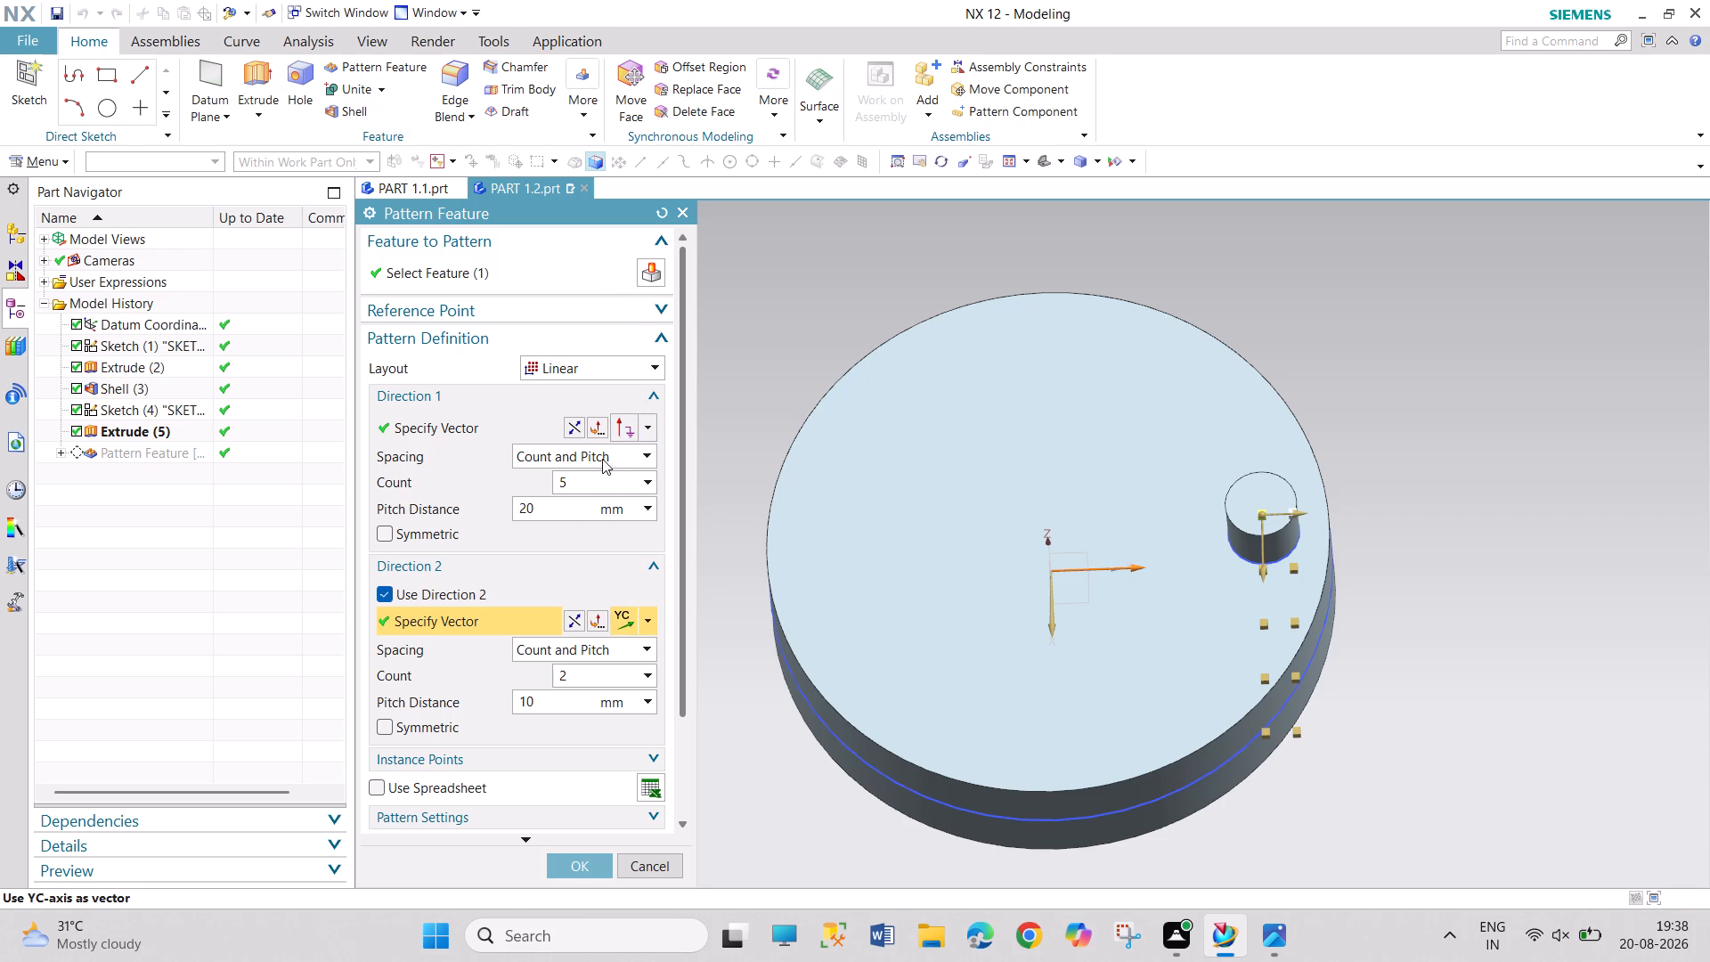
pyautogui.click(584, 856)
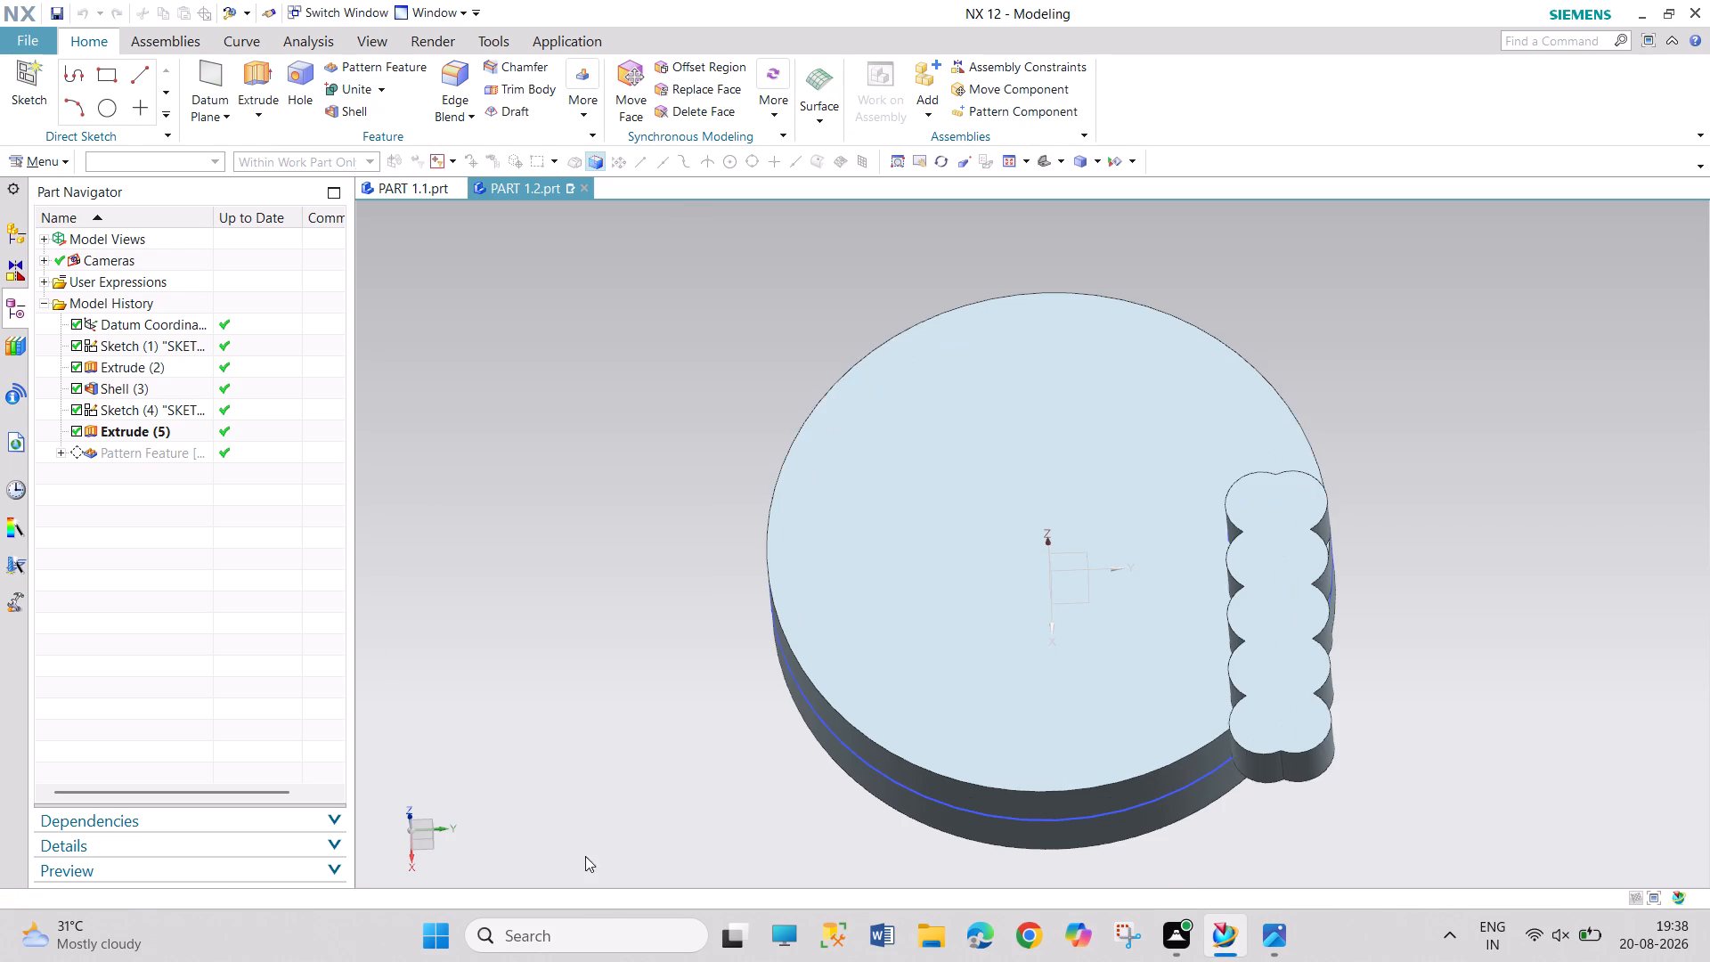
# Reopen the boss pattern for editing with rollback and change its layout to Circular.
pyautogui.rightClick(162, 457)
pyautogui.click(254, 538)
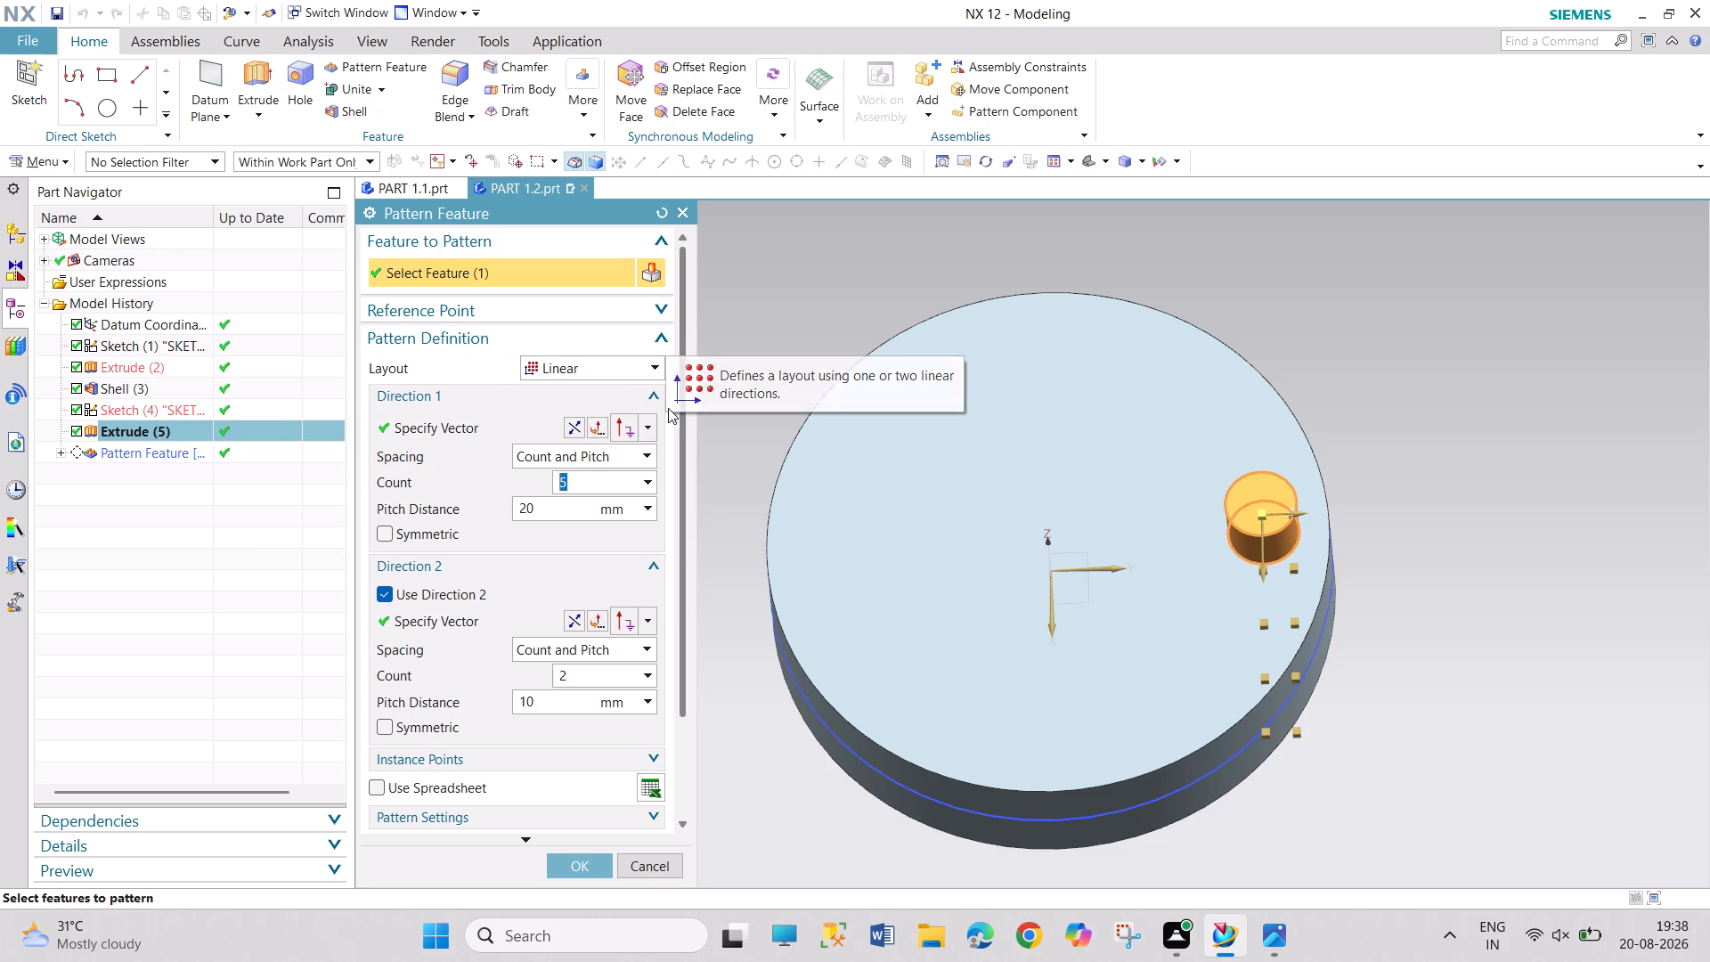
pyautogui.click(641, 455)
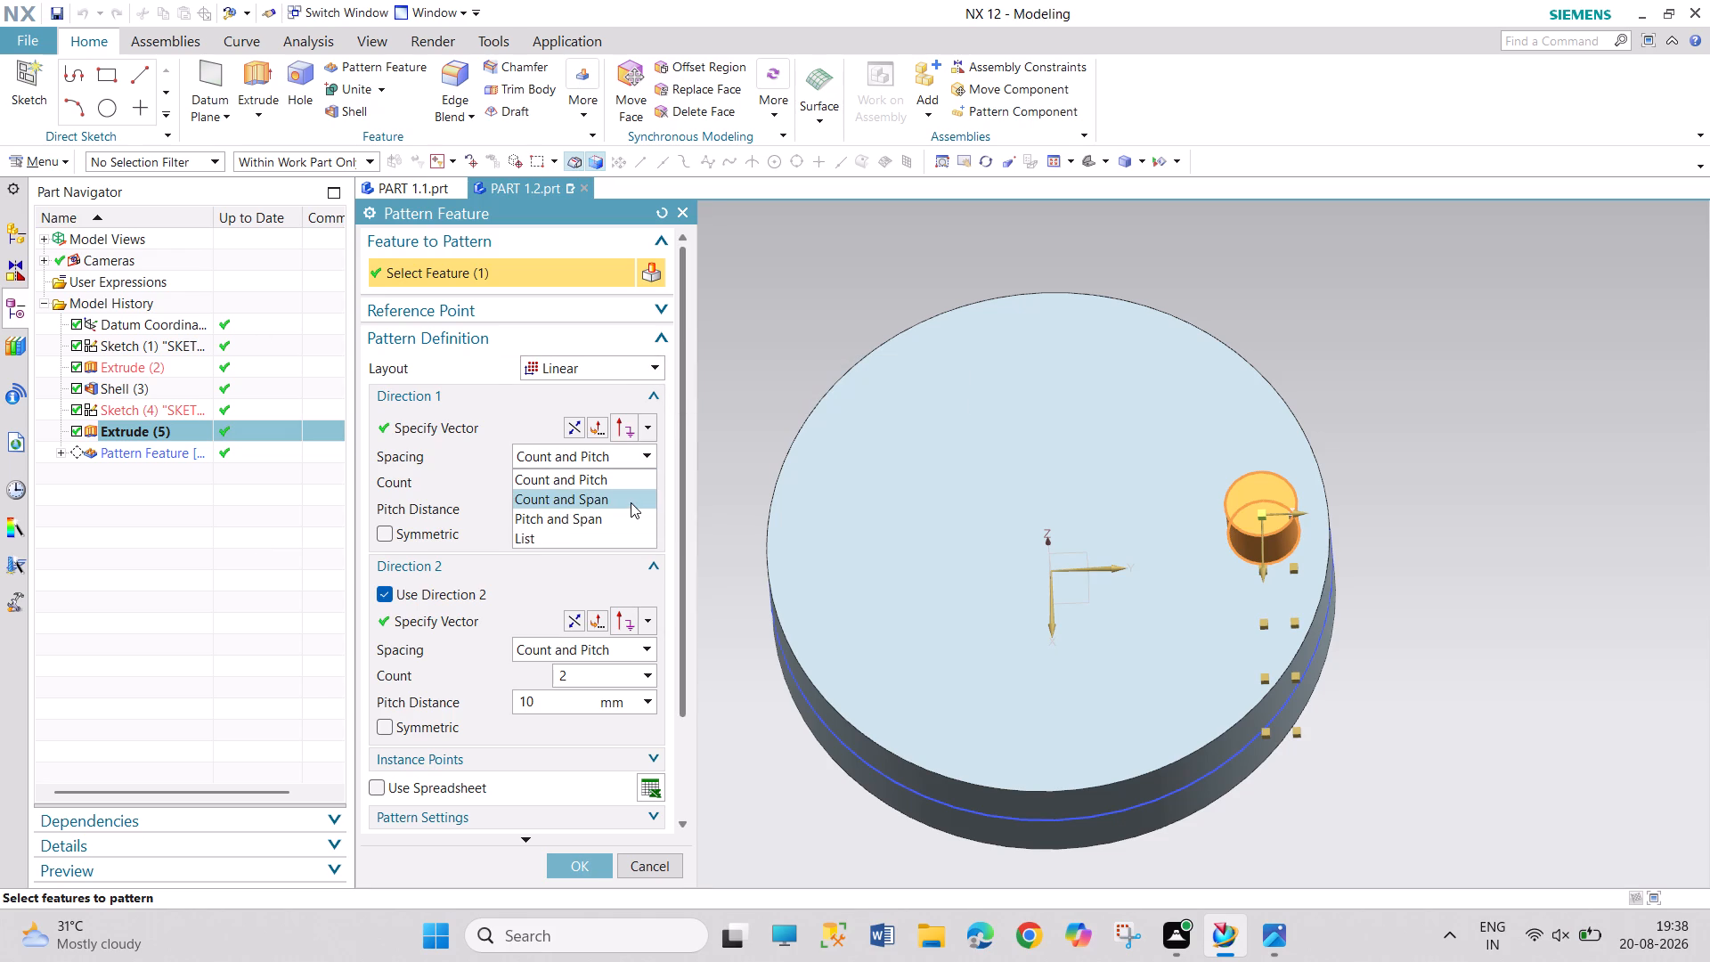
pyautogui.click(651, 361)
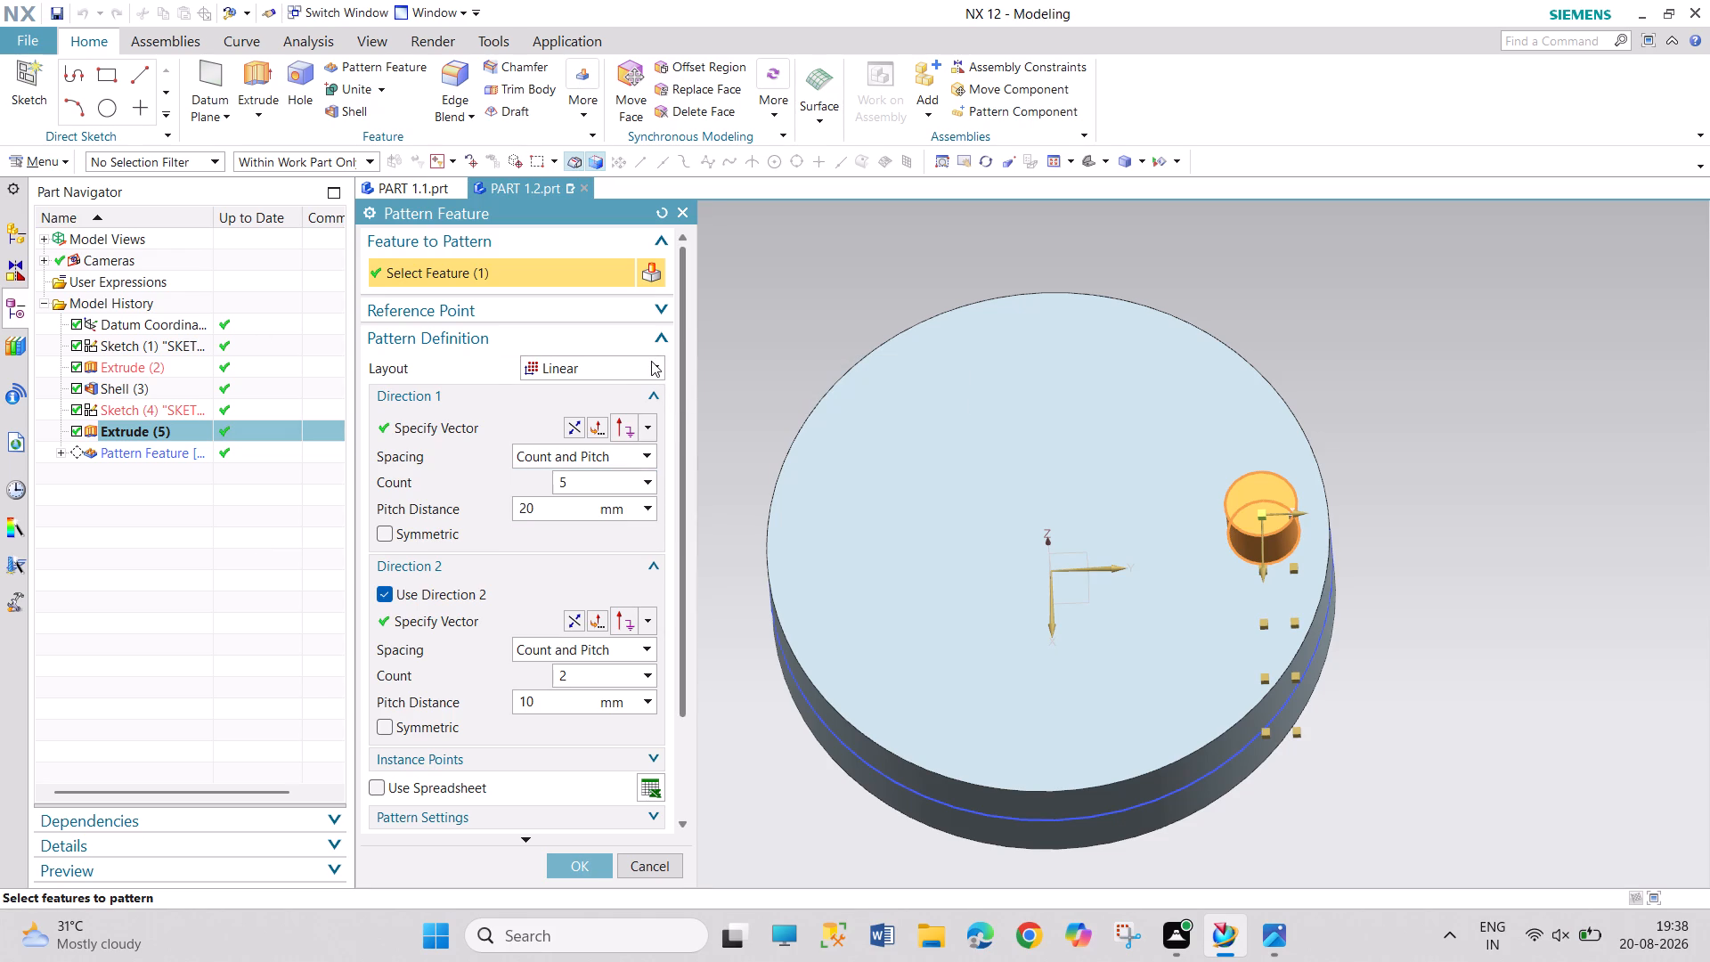
pyautogui.click(655, 360)
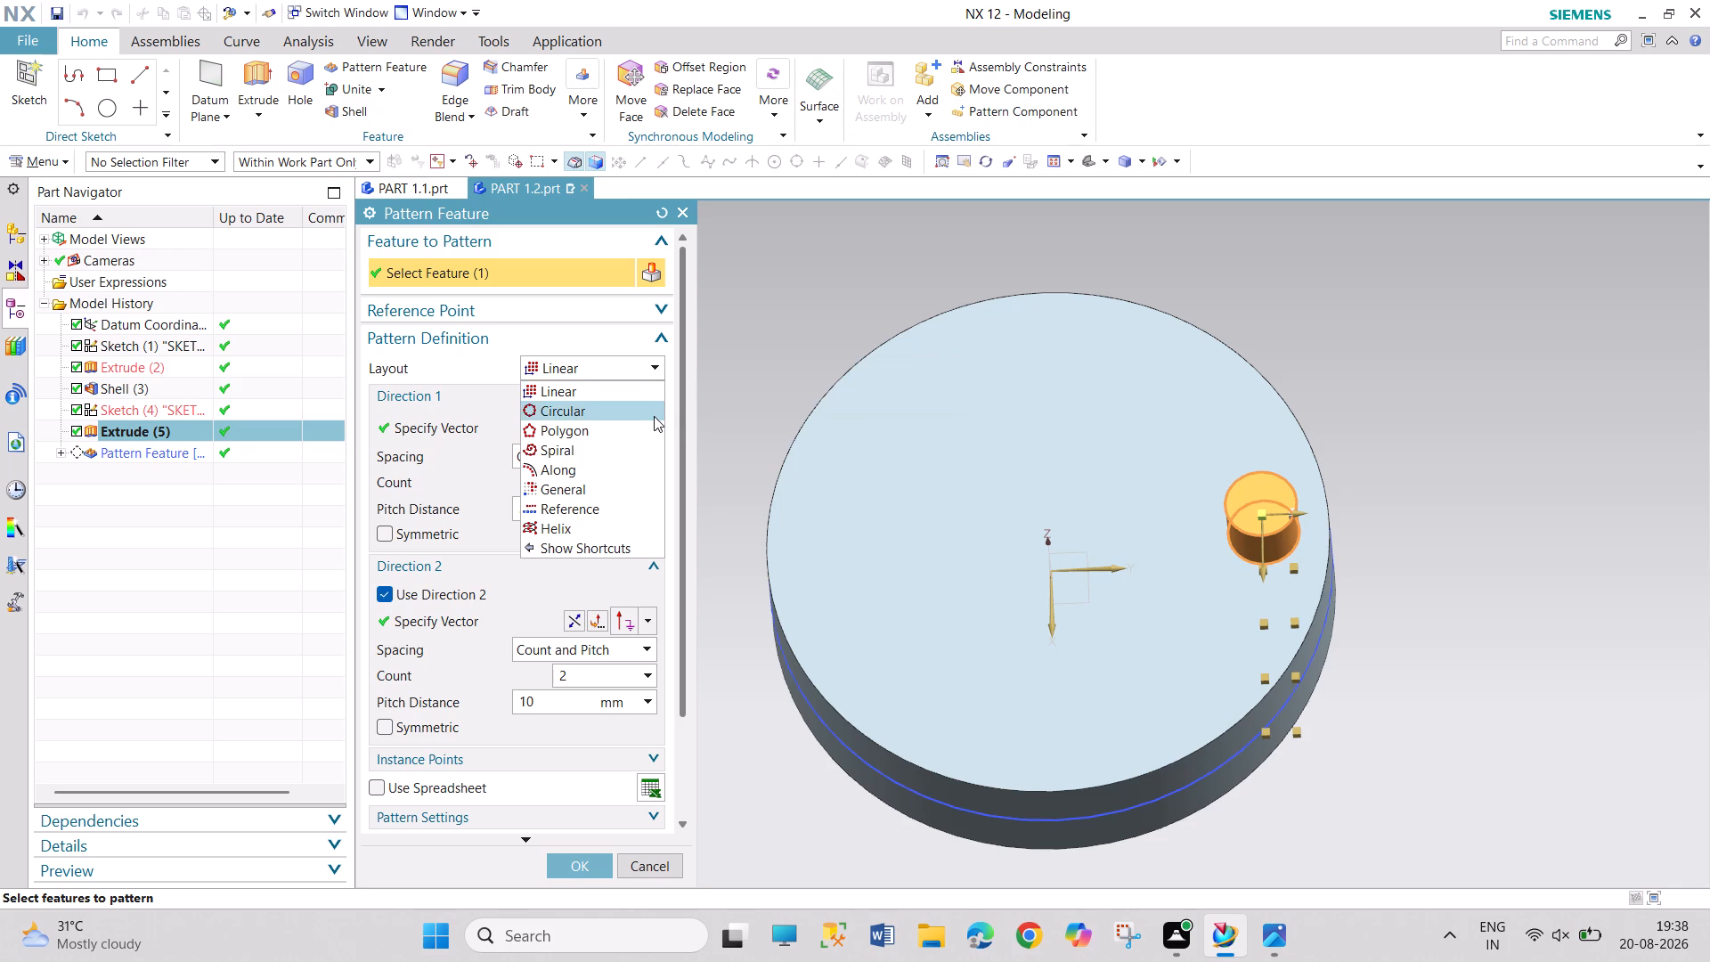
pyautogui.click(654, 416)
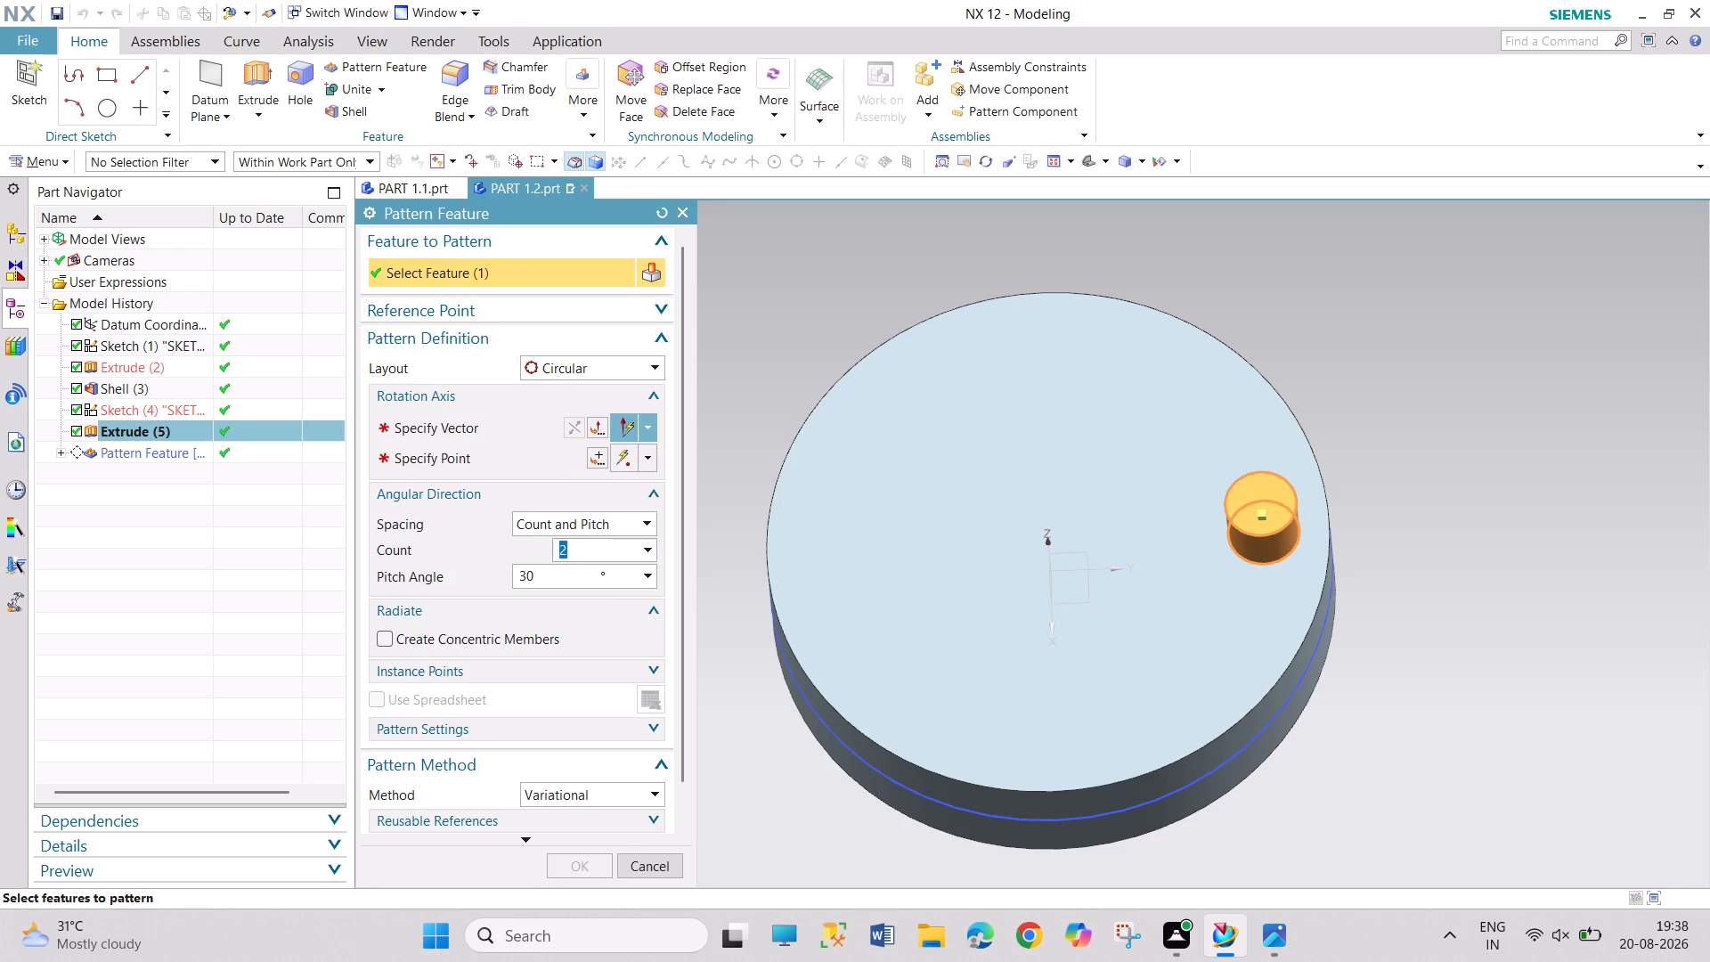
# Set the circular pattern's spacing to Count and Span, with a count of 6 and a 360° span angle.
pyautogui.click(1274, 516)
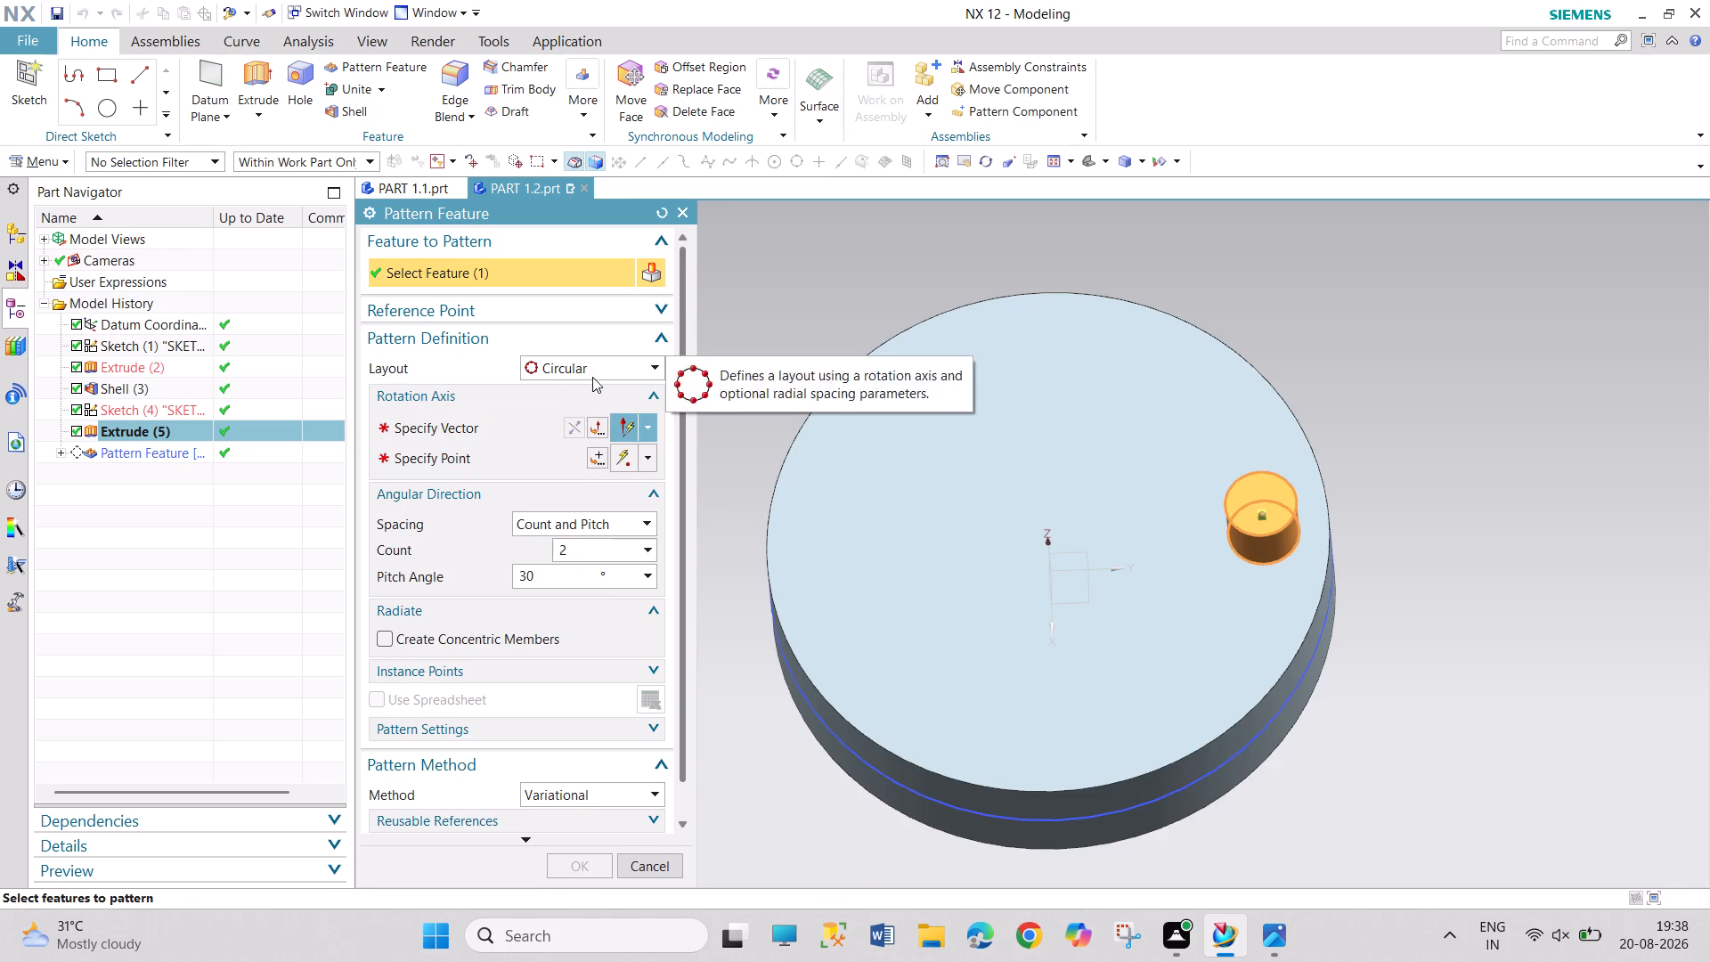
pyautogui.click(648, 520)
pyautogui.click(621, 565)
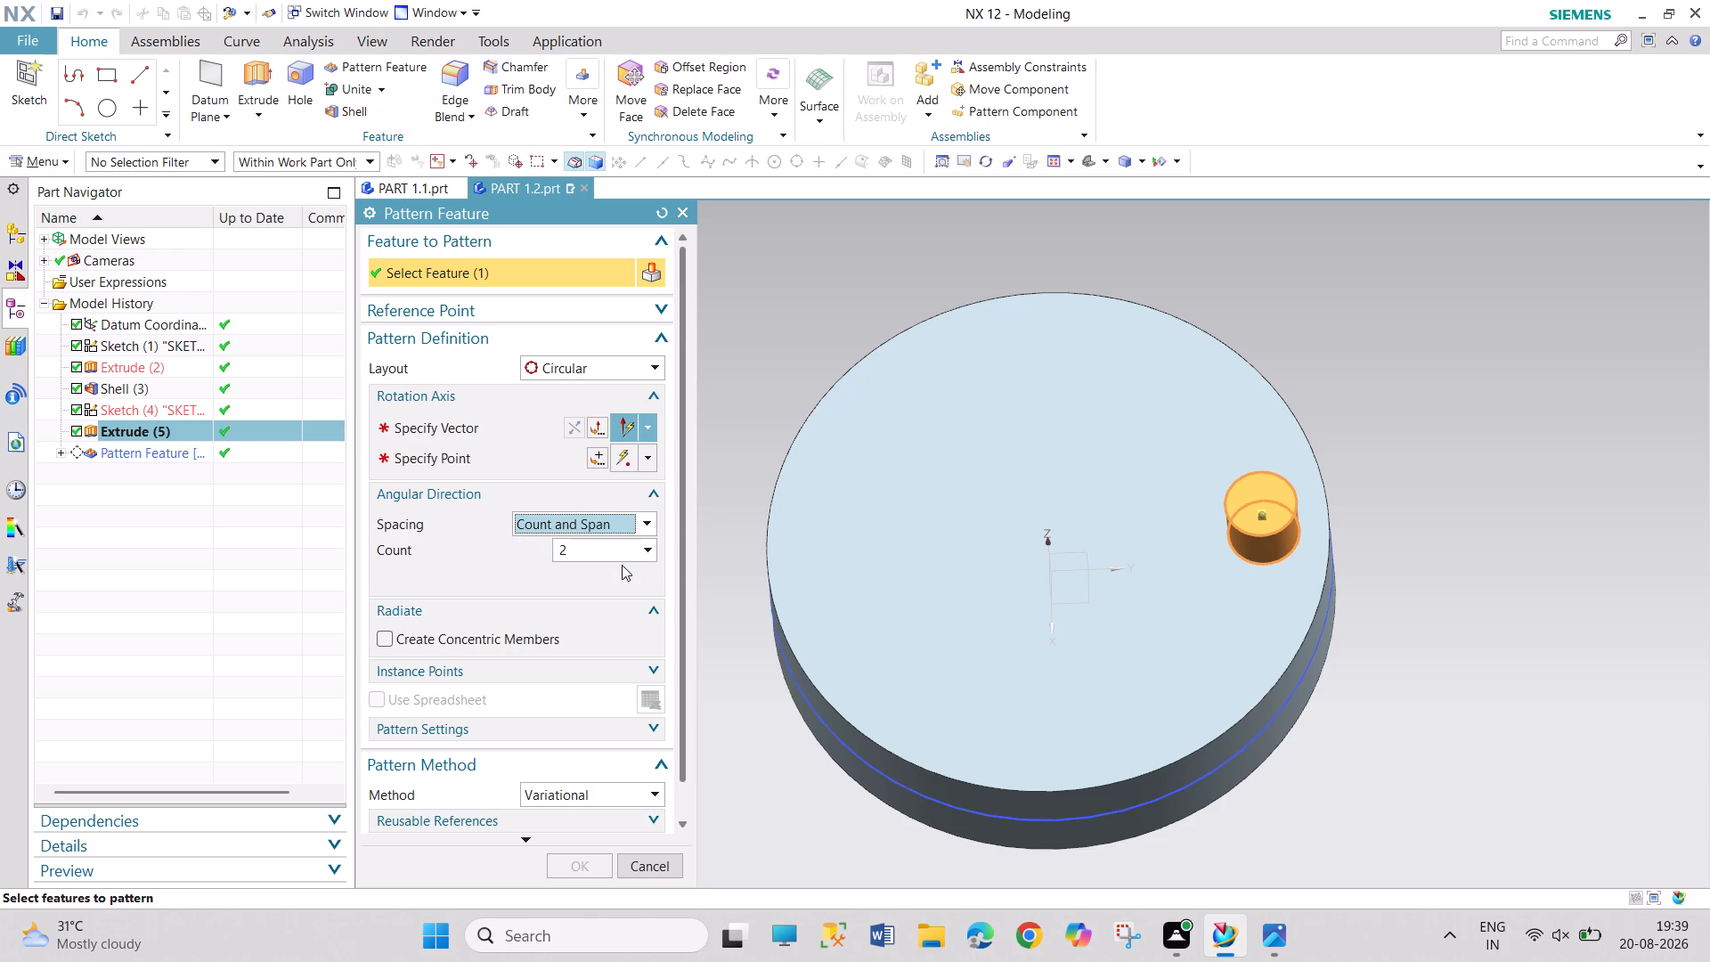
pyautogui.doubleClick(558, 575)
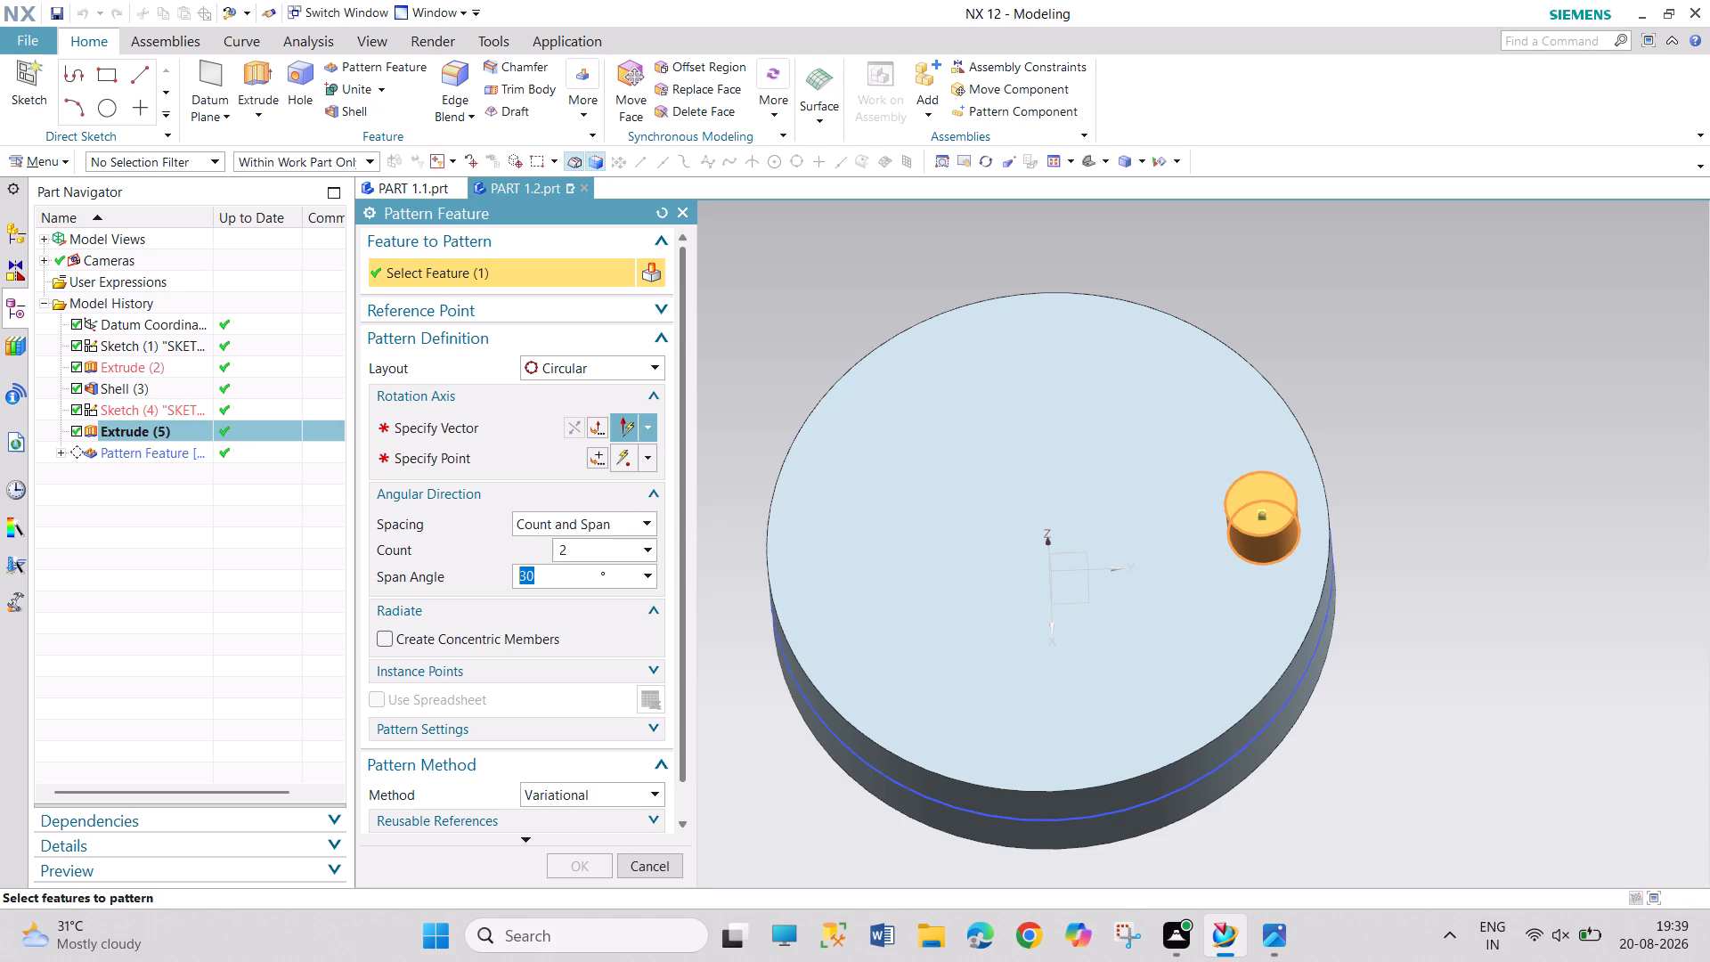
pyautogui.write('360')
pyautogui.press('Return')
pyautogui.doubleClick(577, 556)
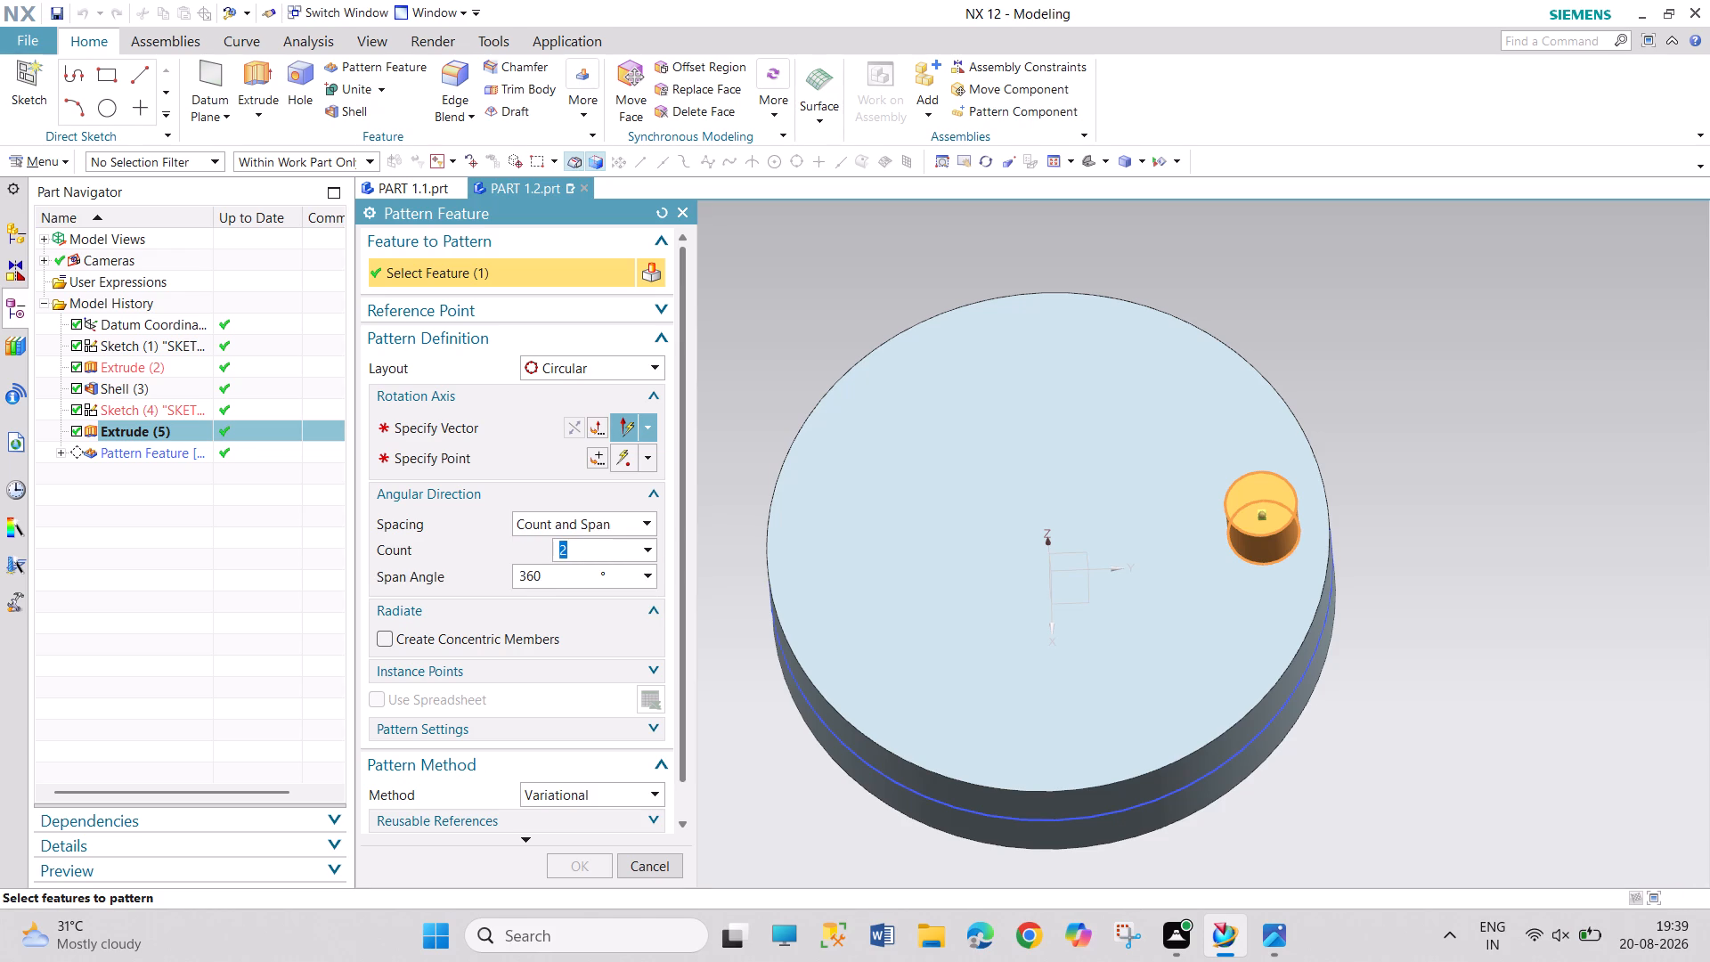
pyautogui.write('10')
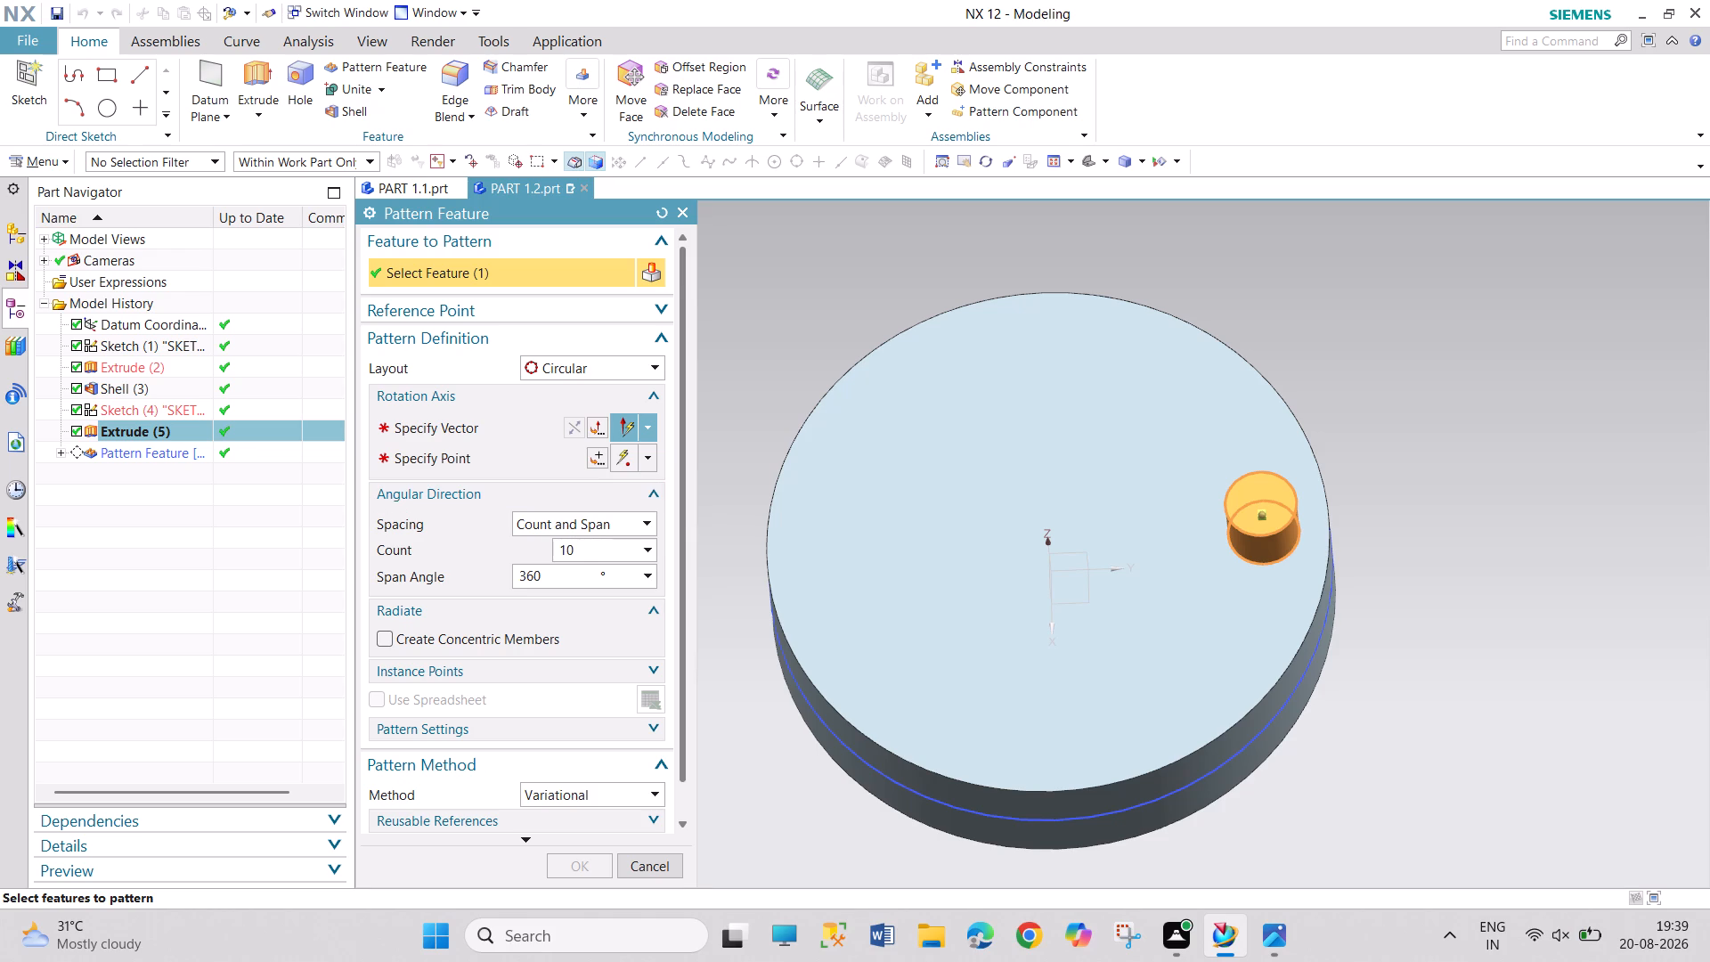
pyautogui.doubleClick(574, 554)
pyautogui.press('6')
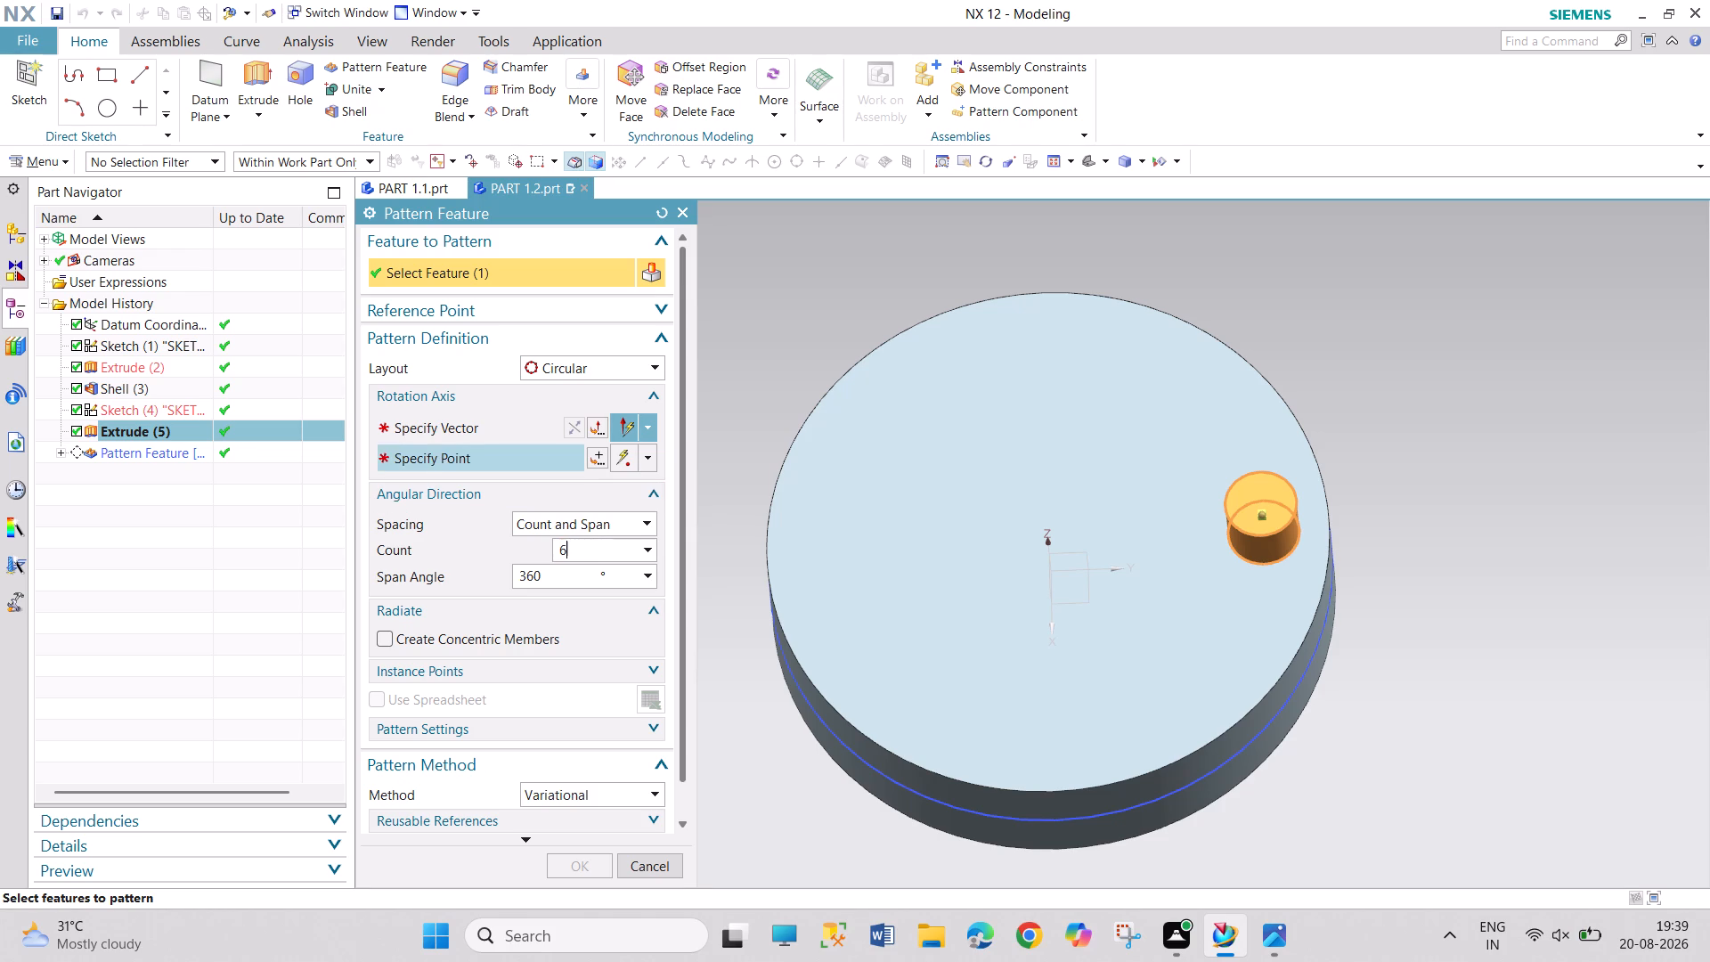
pyautogui.press('Return')
# Define the circular pattern's rotation axis from the disc's outer top edge and apply the six-boss pattern.
pyautogui.click(439, 436)
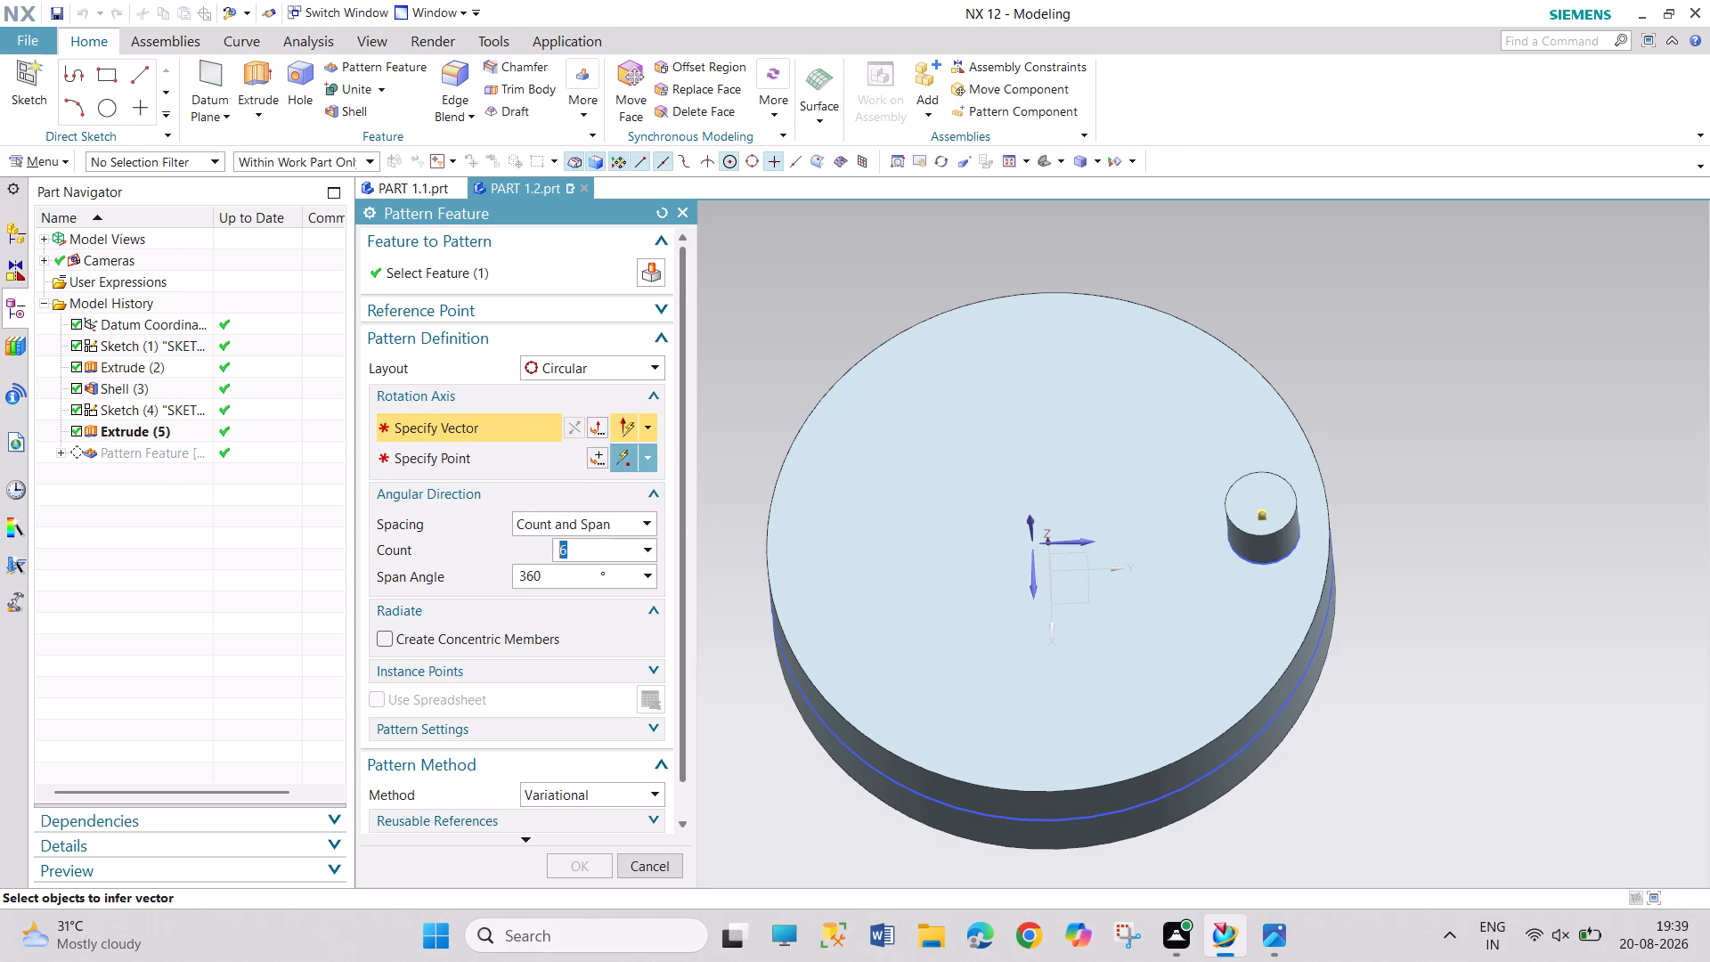
pyautogui.click(1069, 286)
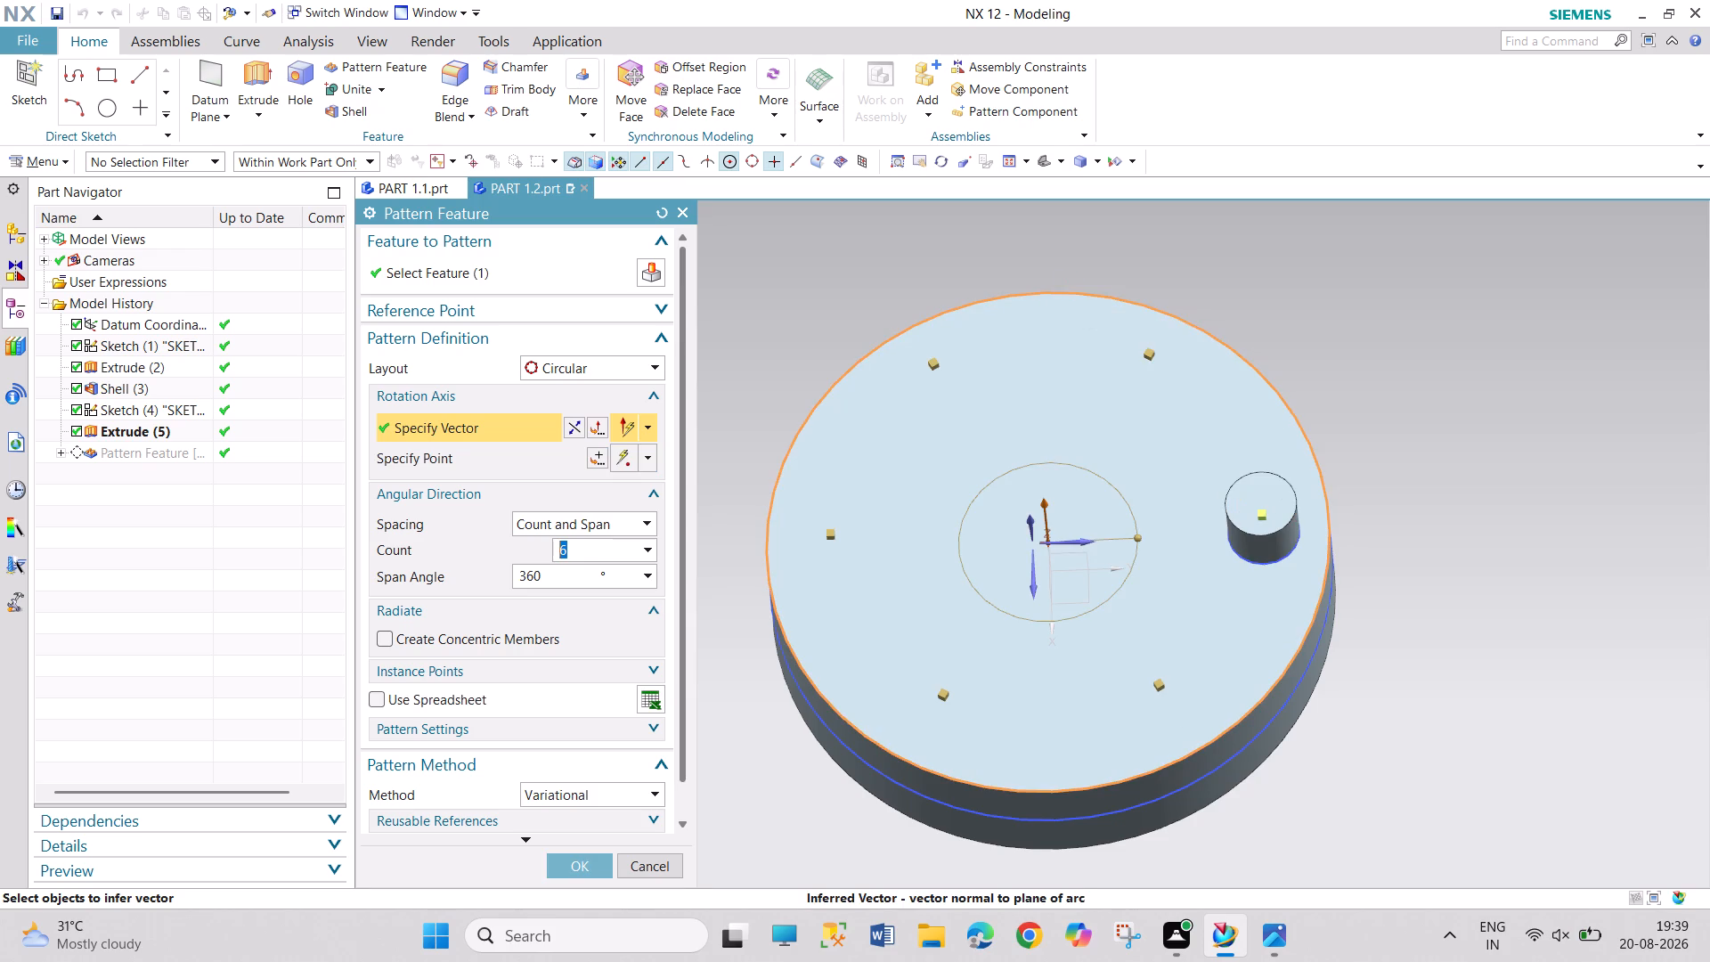
pyautogui.click(591, 860)
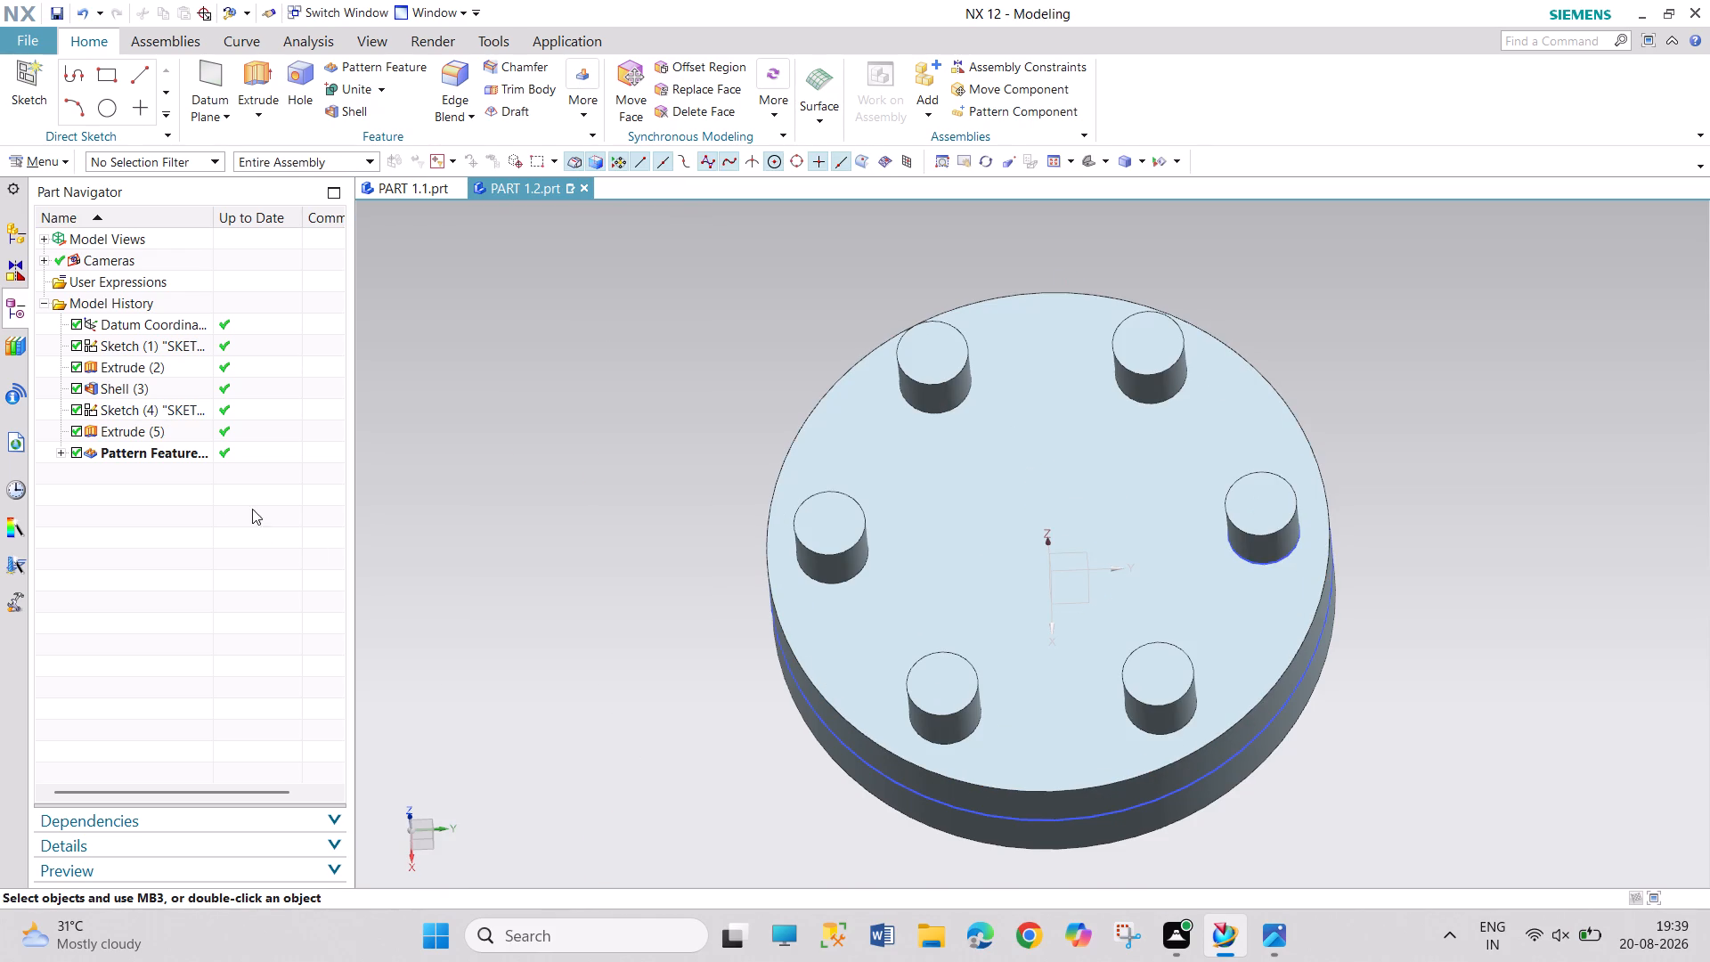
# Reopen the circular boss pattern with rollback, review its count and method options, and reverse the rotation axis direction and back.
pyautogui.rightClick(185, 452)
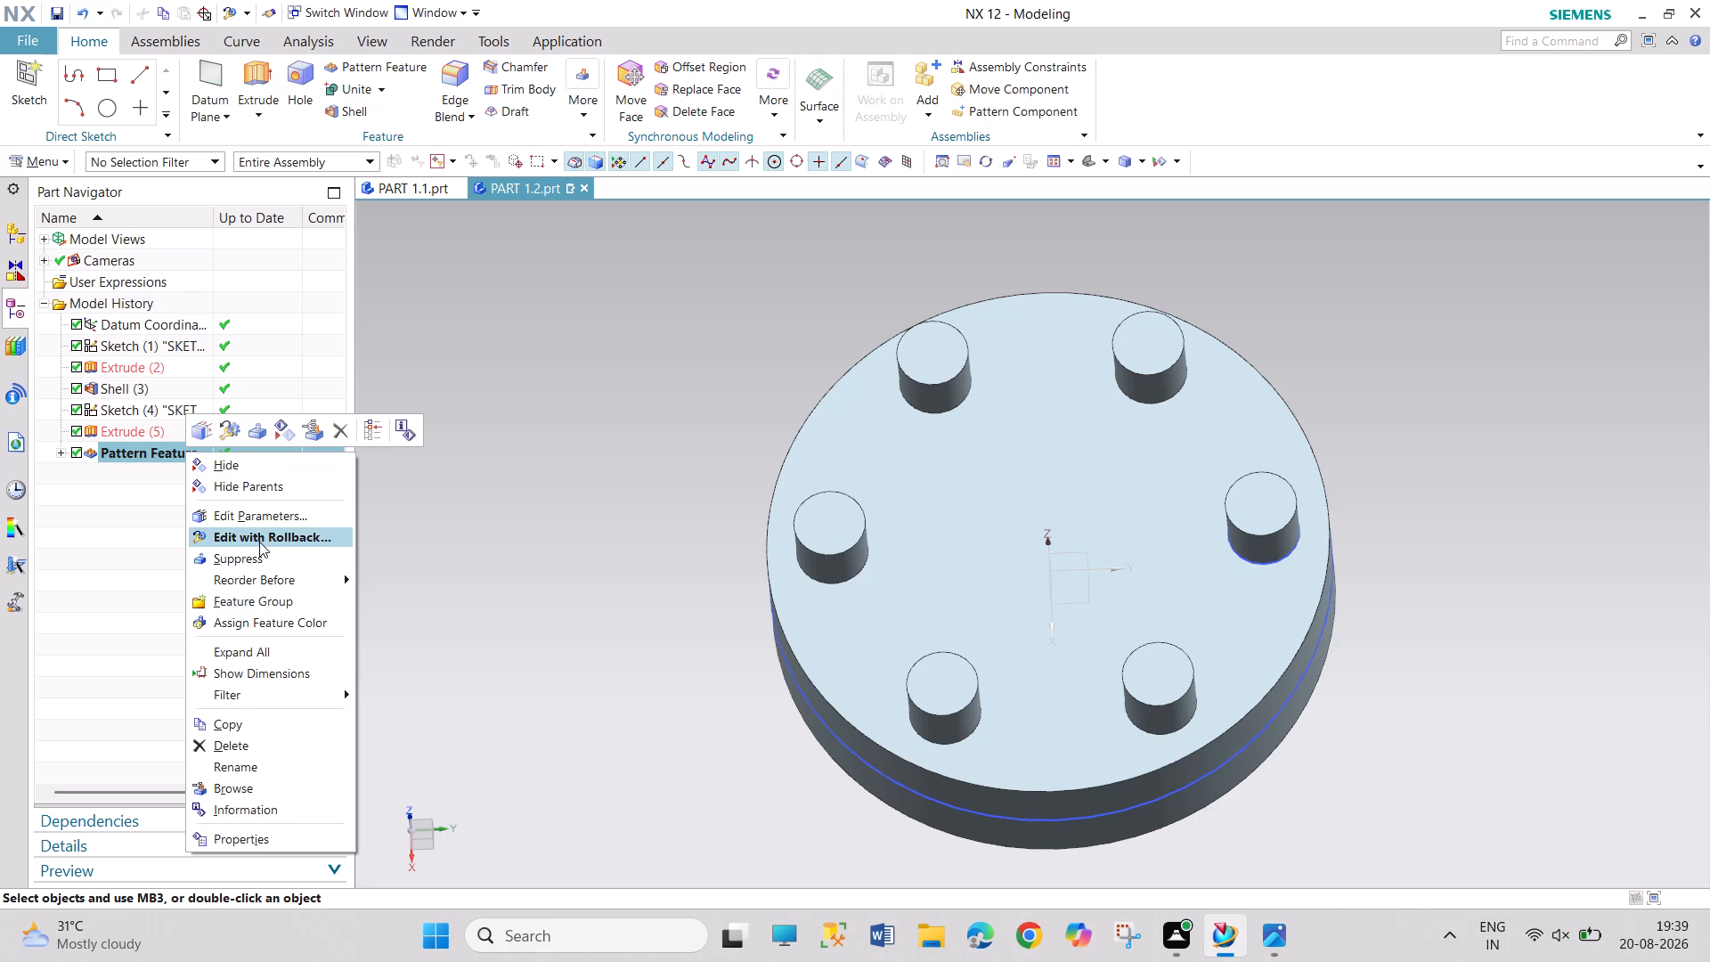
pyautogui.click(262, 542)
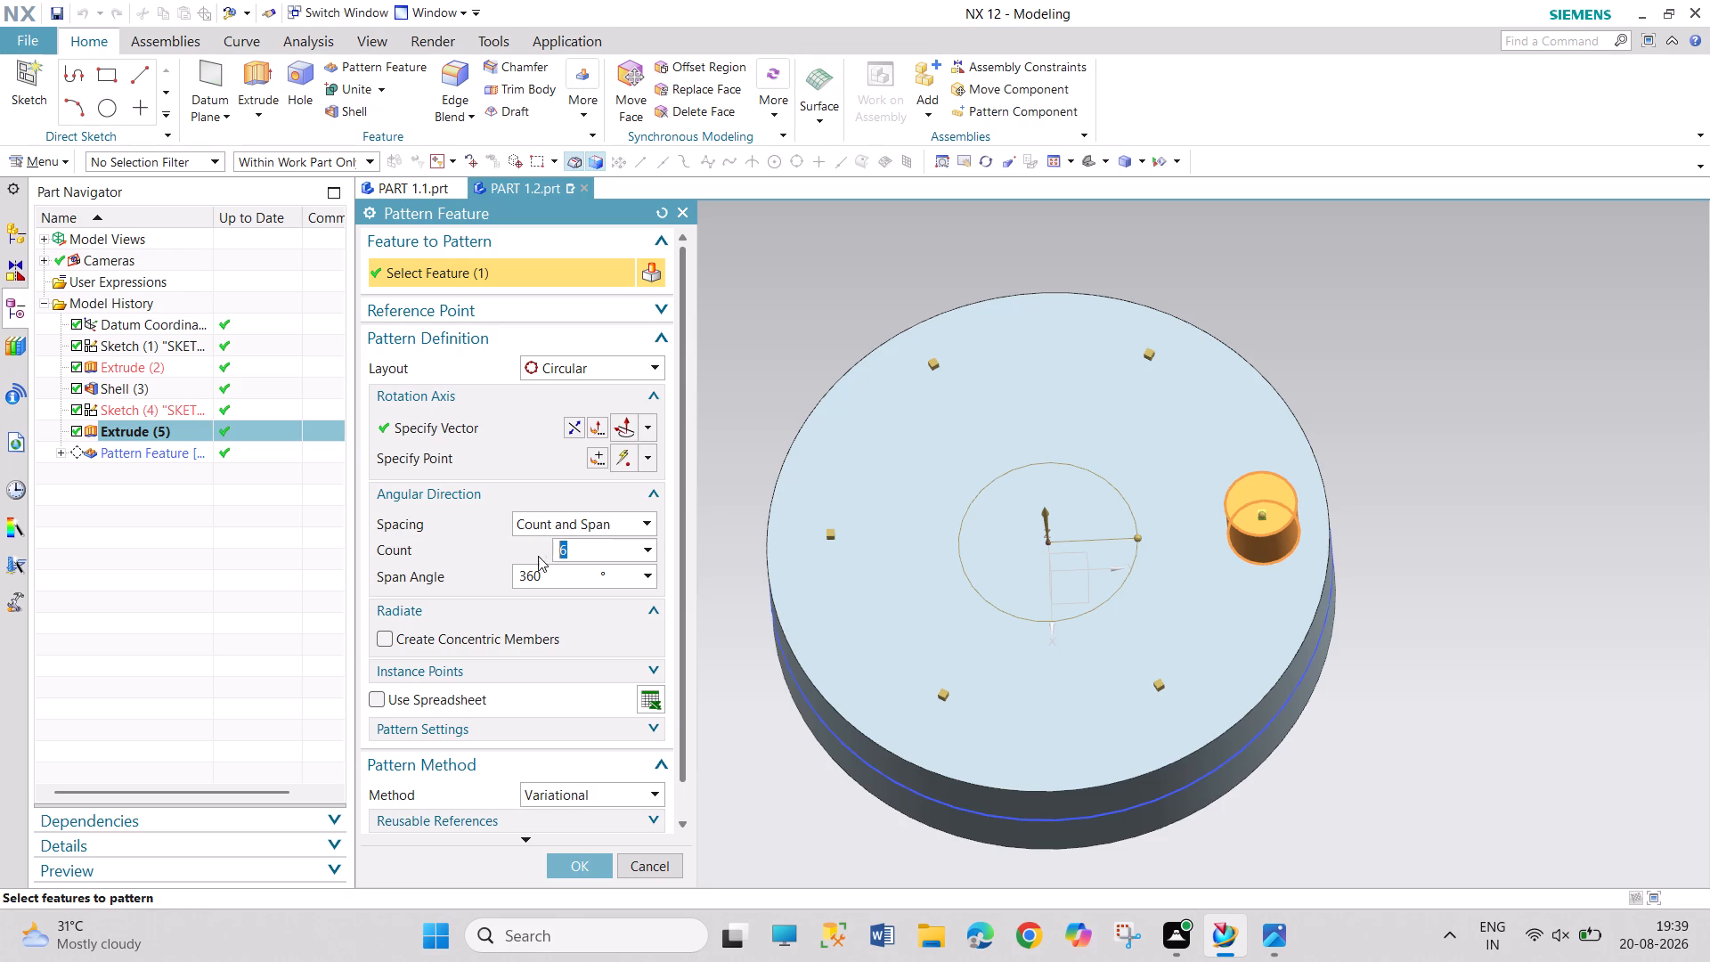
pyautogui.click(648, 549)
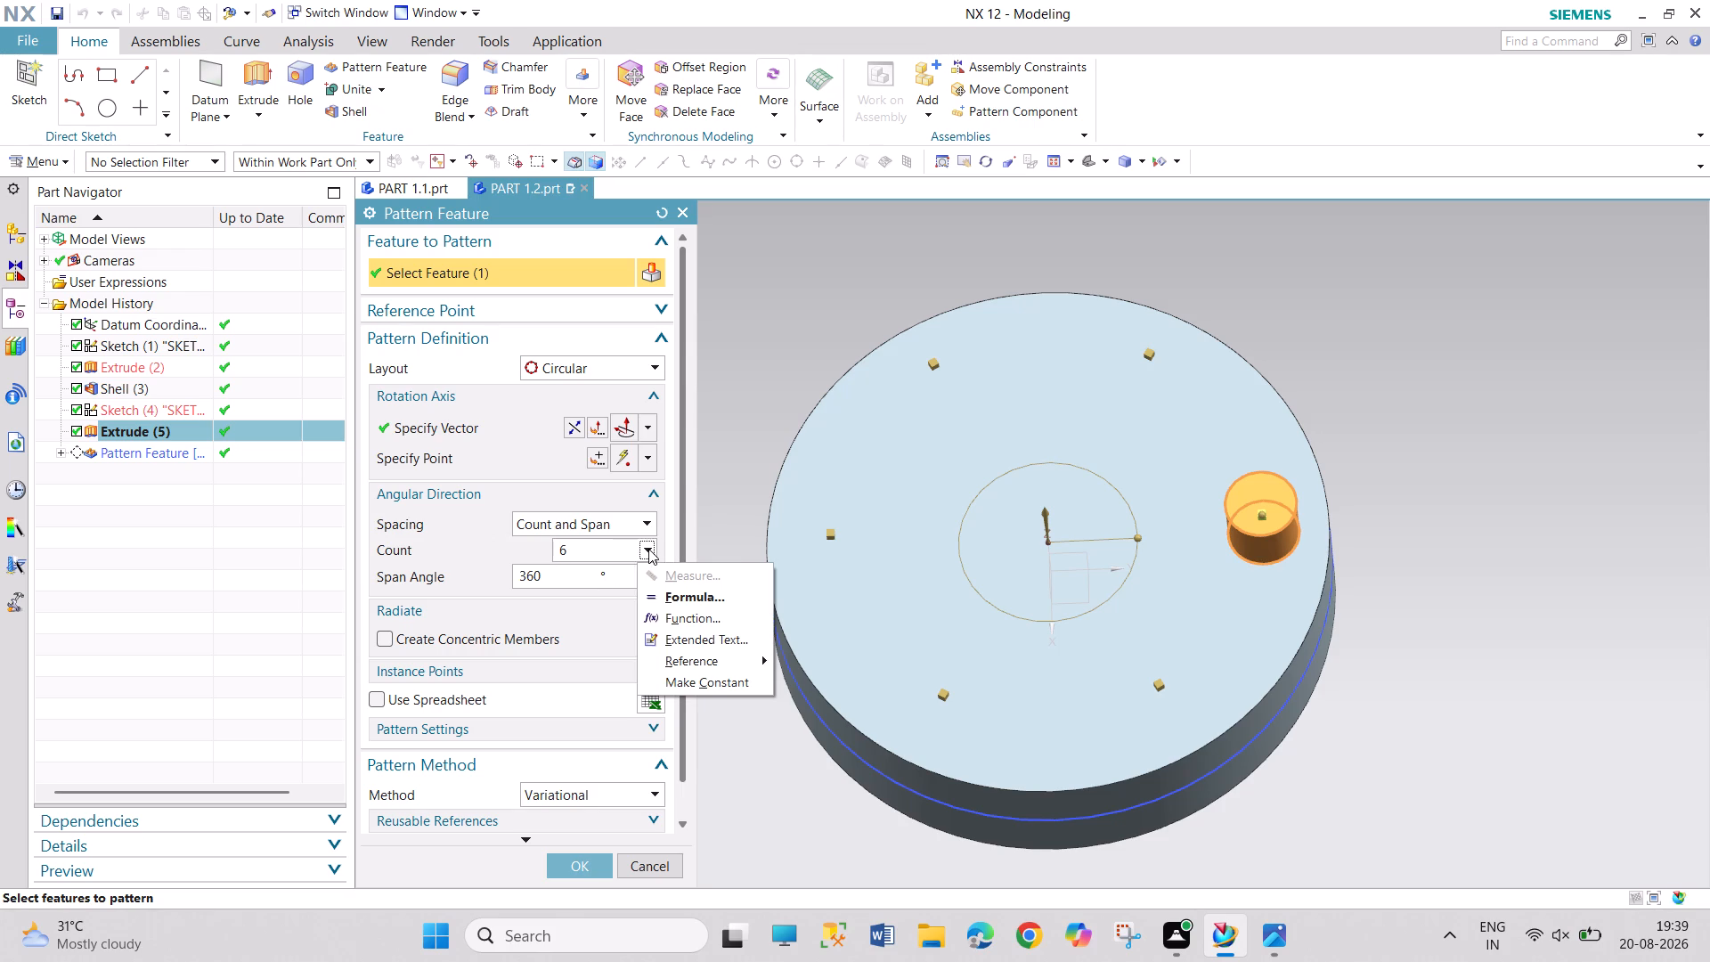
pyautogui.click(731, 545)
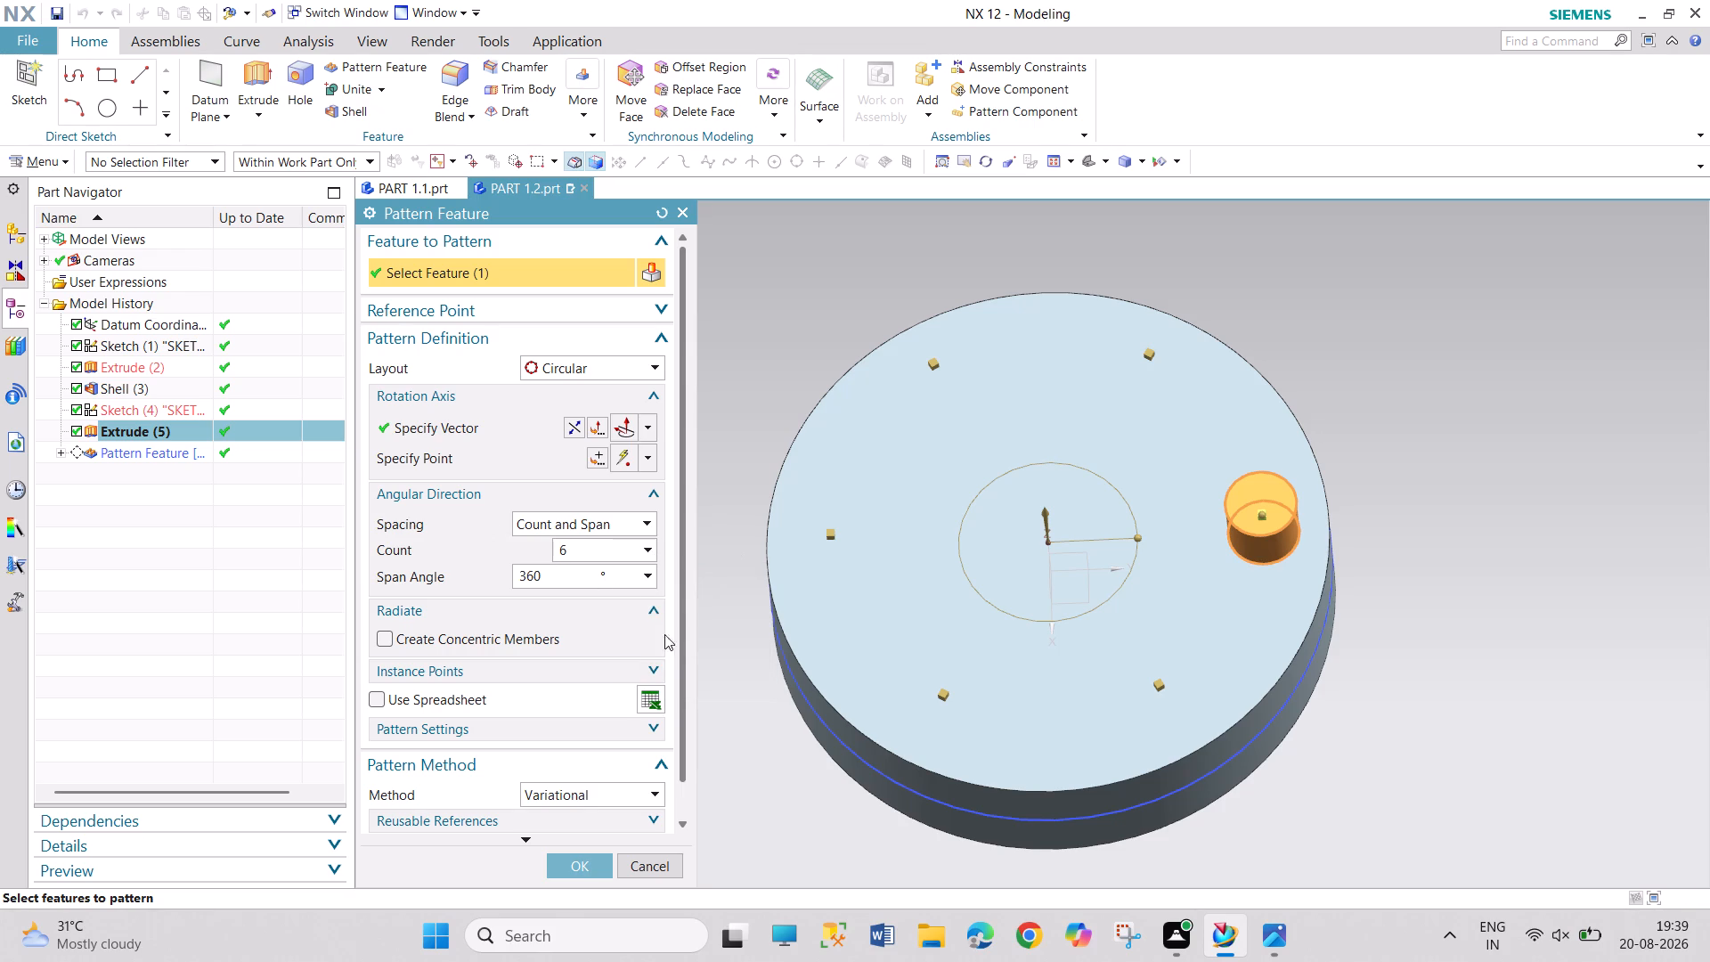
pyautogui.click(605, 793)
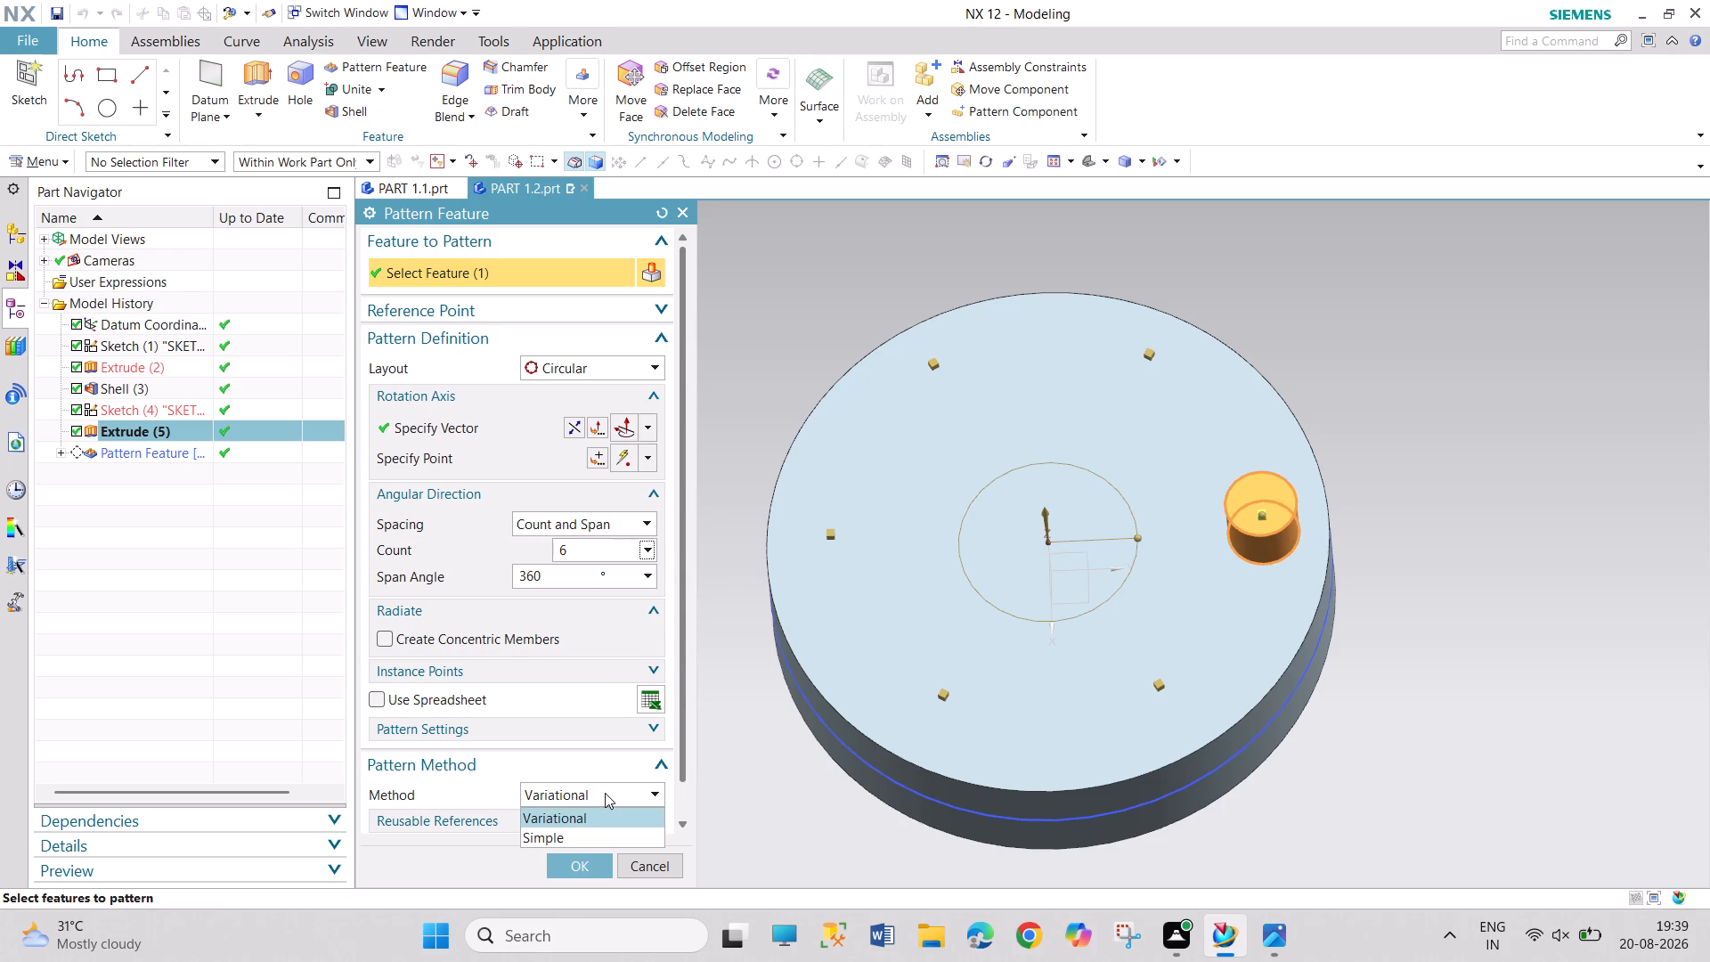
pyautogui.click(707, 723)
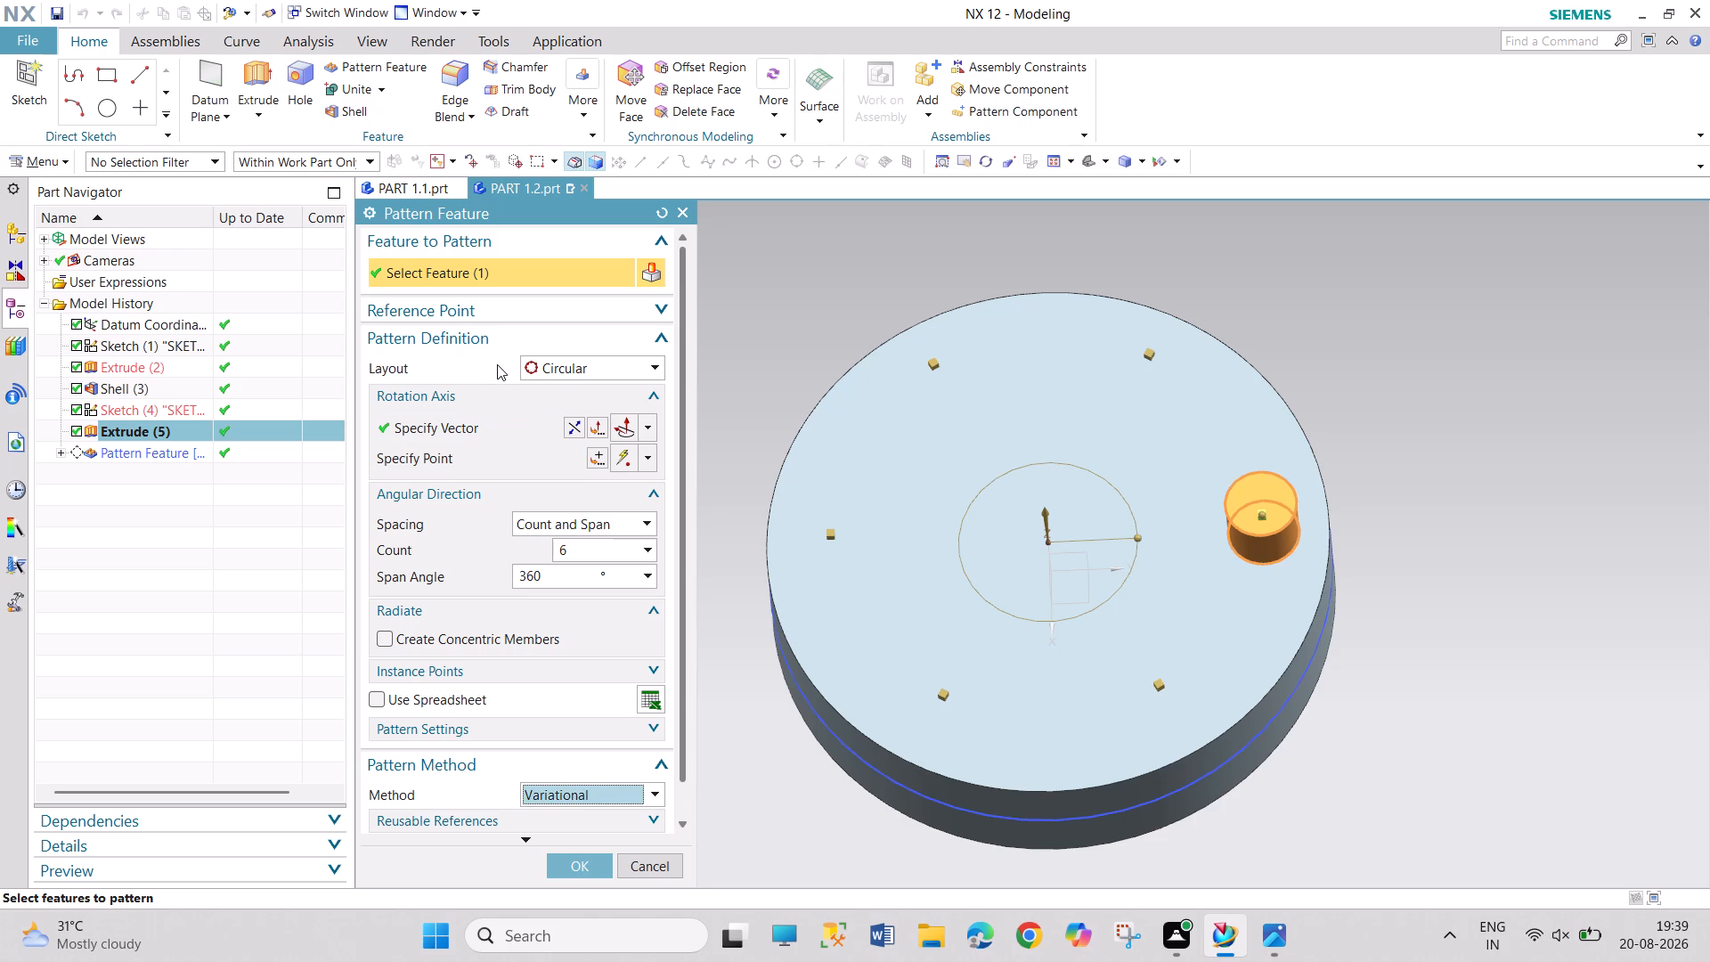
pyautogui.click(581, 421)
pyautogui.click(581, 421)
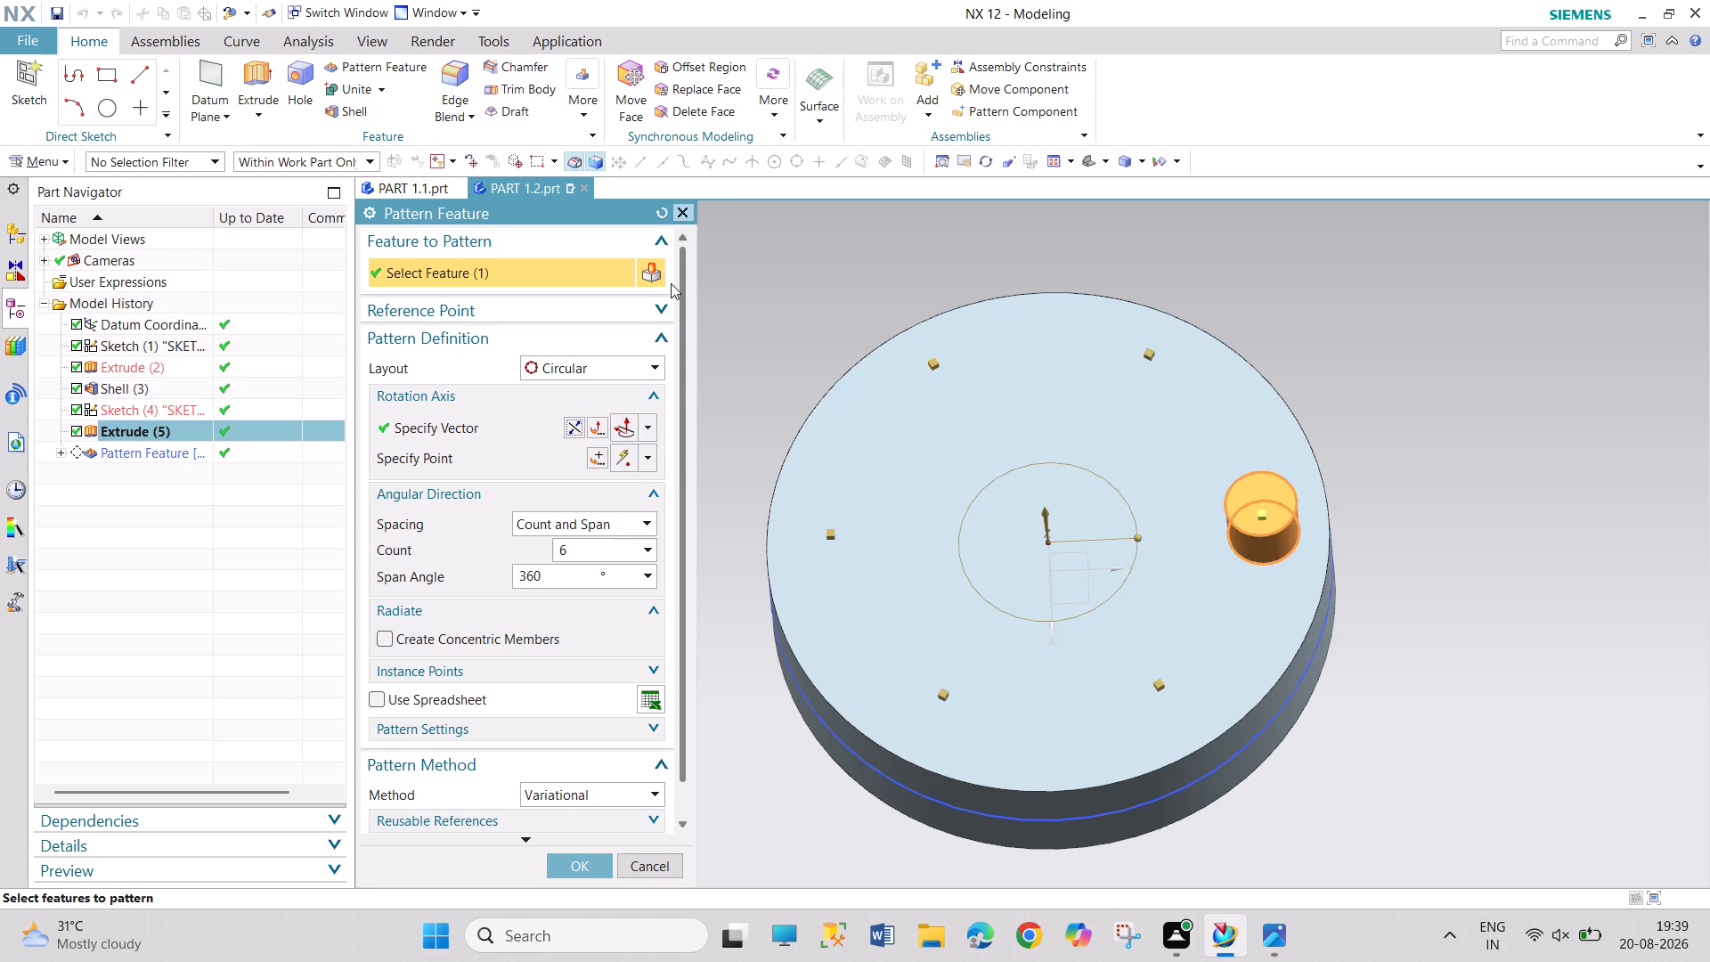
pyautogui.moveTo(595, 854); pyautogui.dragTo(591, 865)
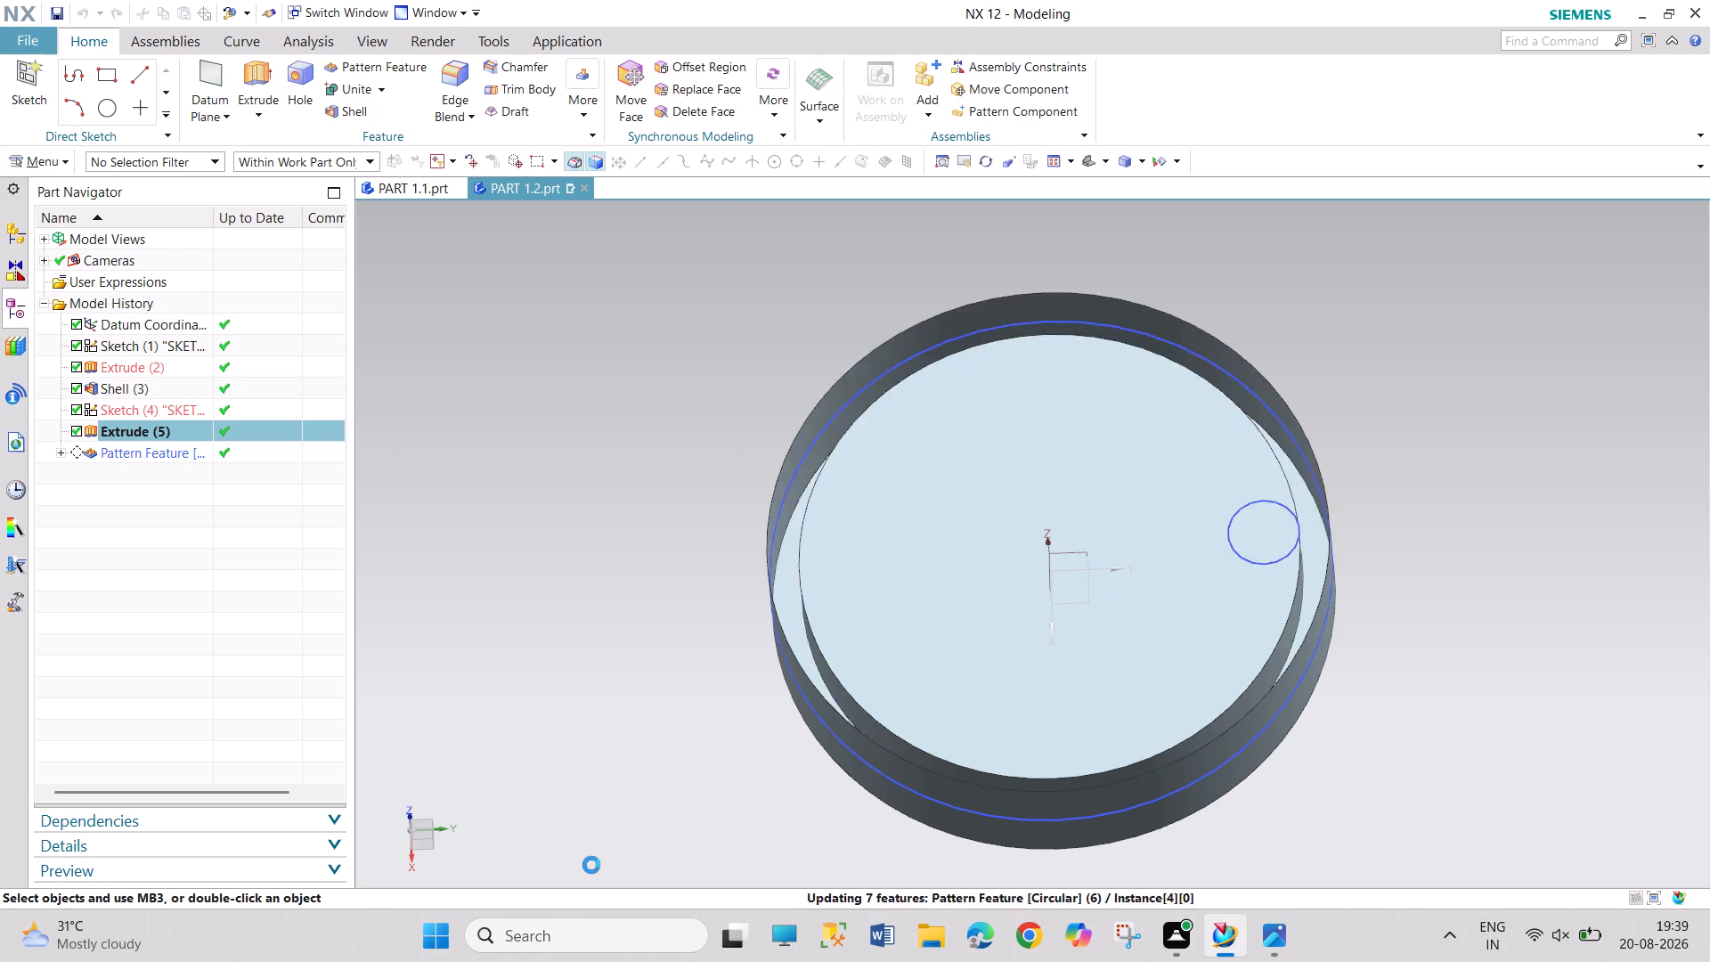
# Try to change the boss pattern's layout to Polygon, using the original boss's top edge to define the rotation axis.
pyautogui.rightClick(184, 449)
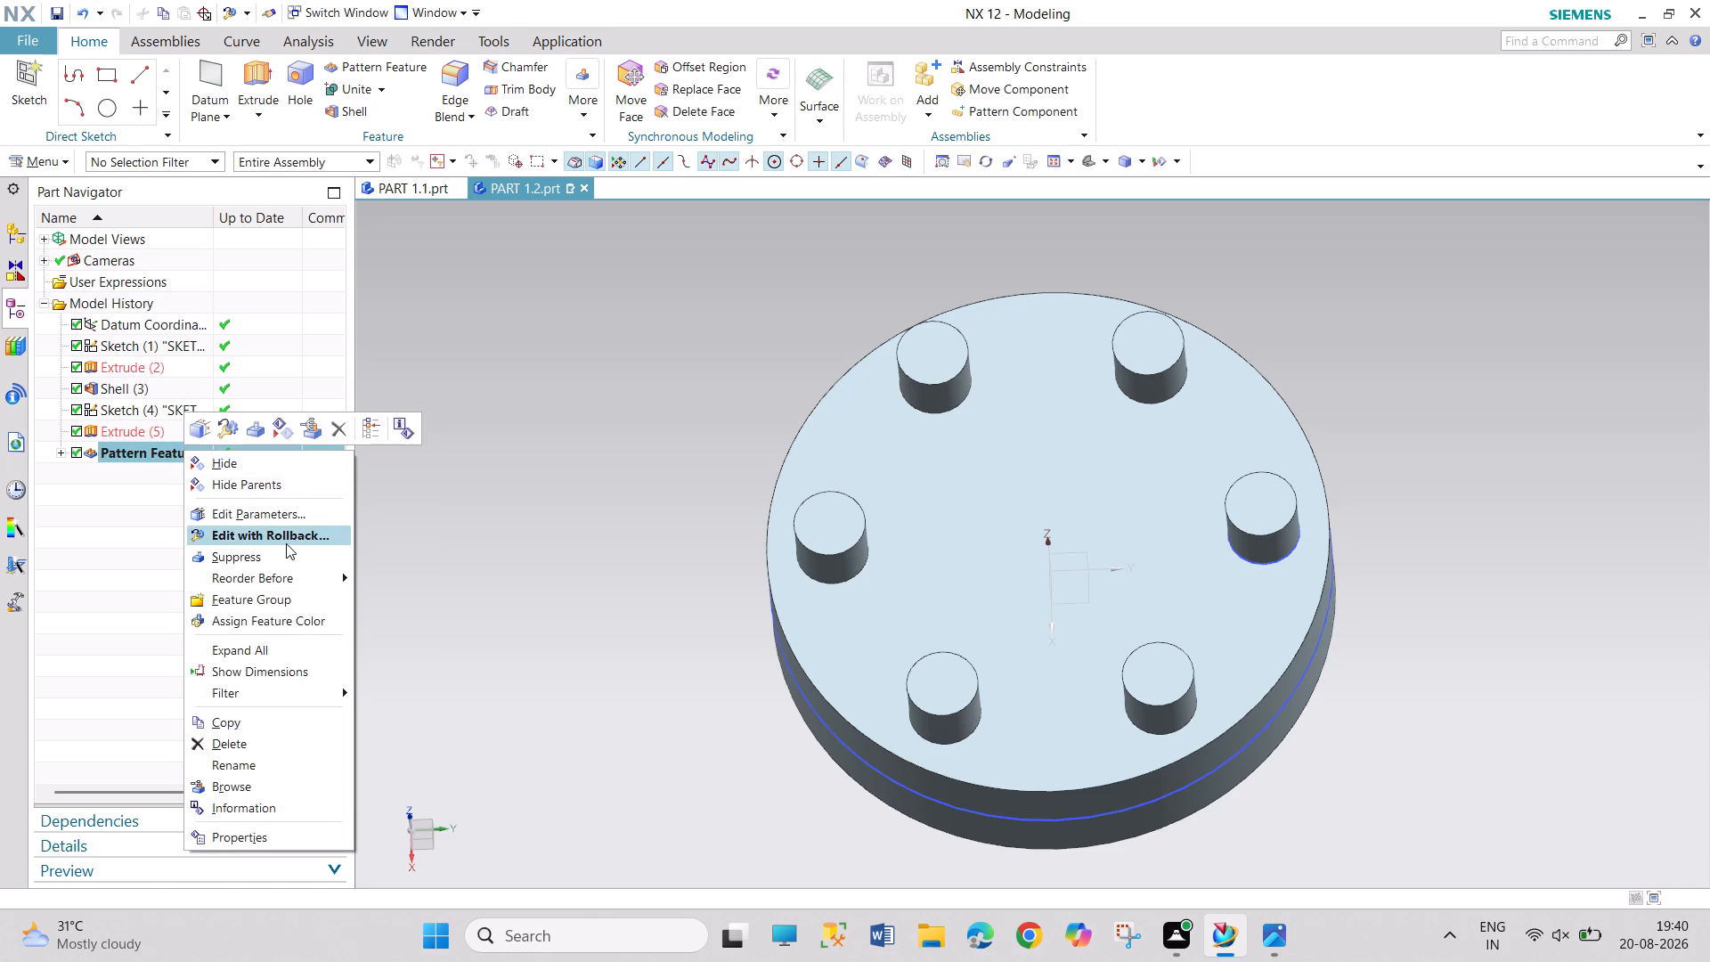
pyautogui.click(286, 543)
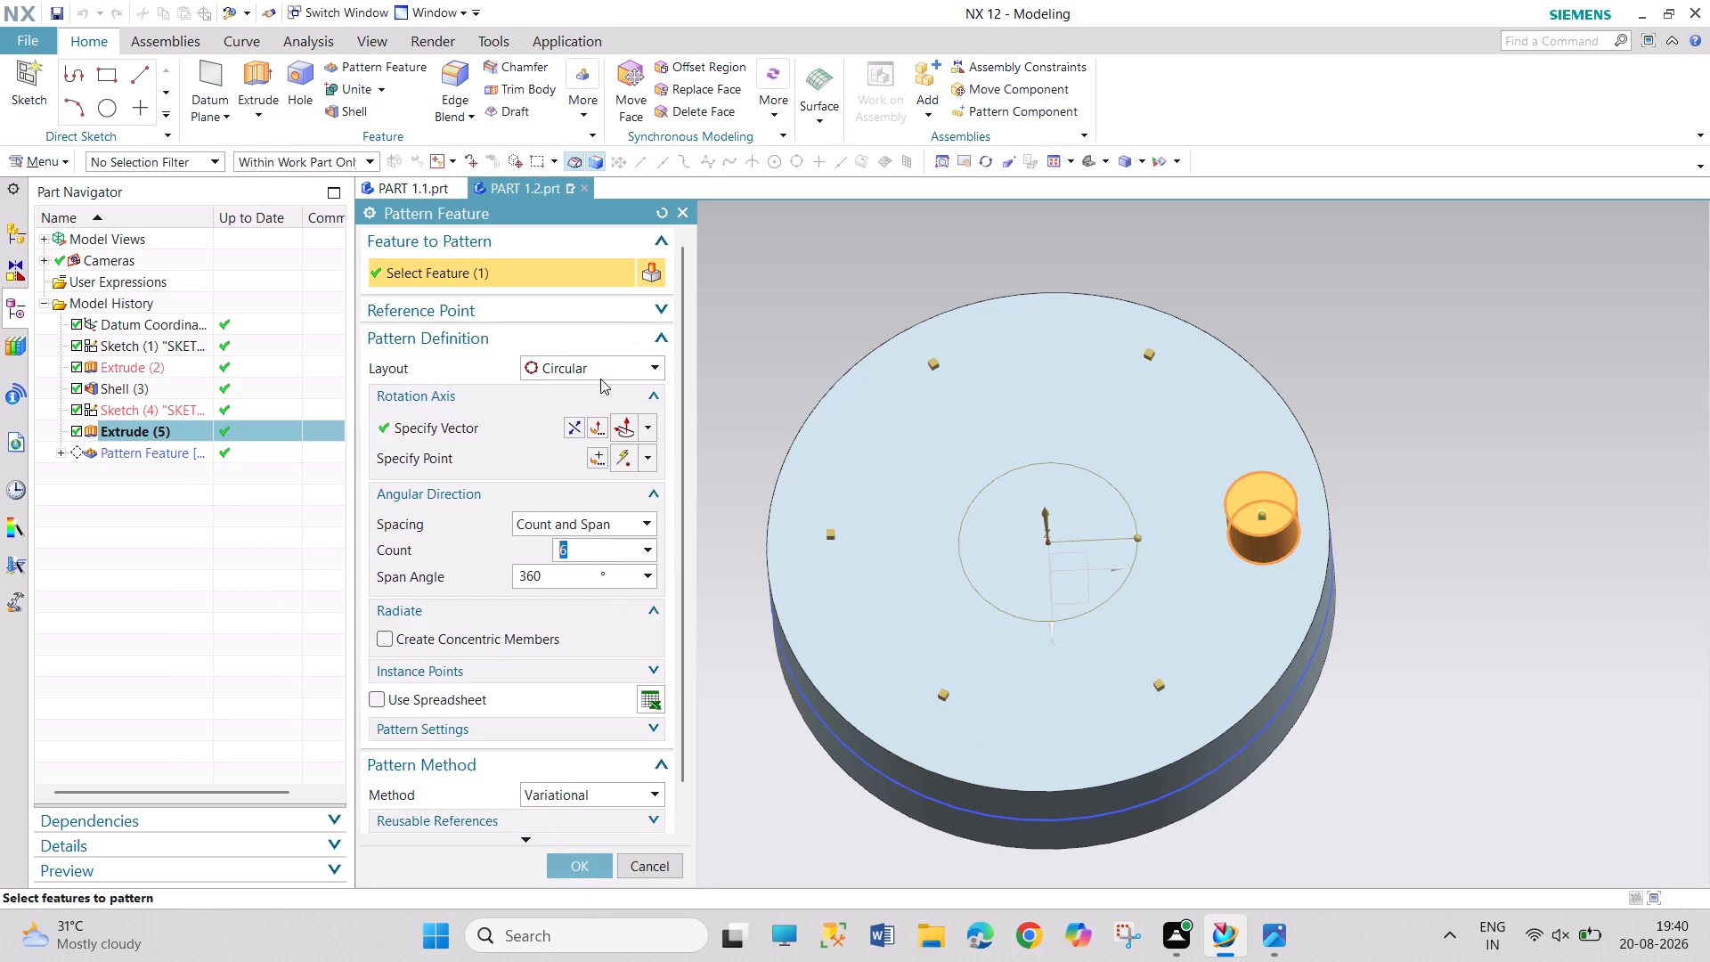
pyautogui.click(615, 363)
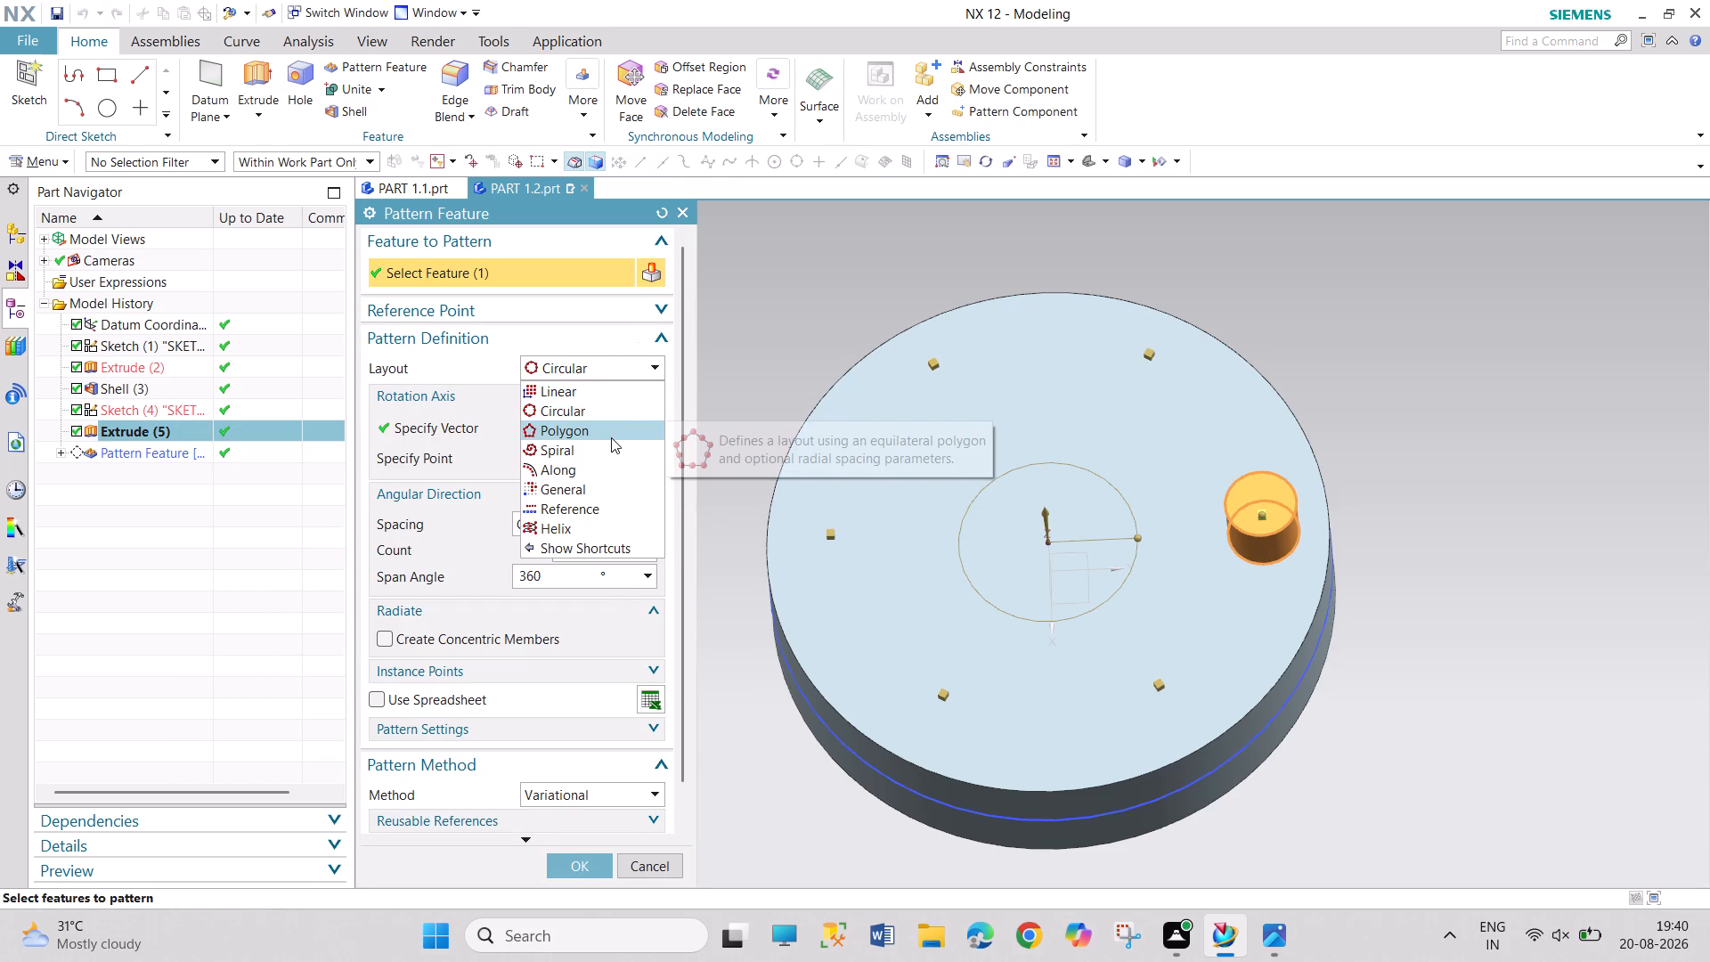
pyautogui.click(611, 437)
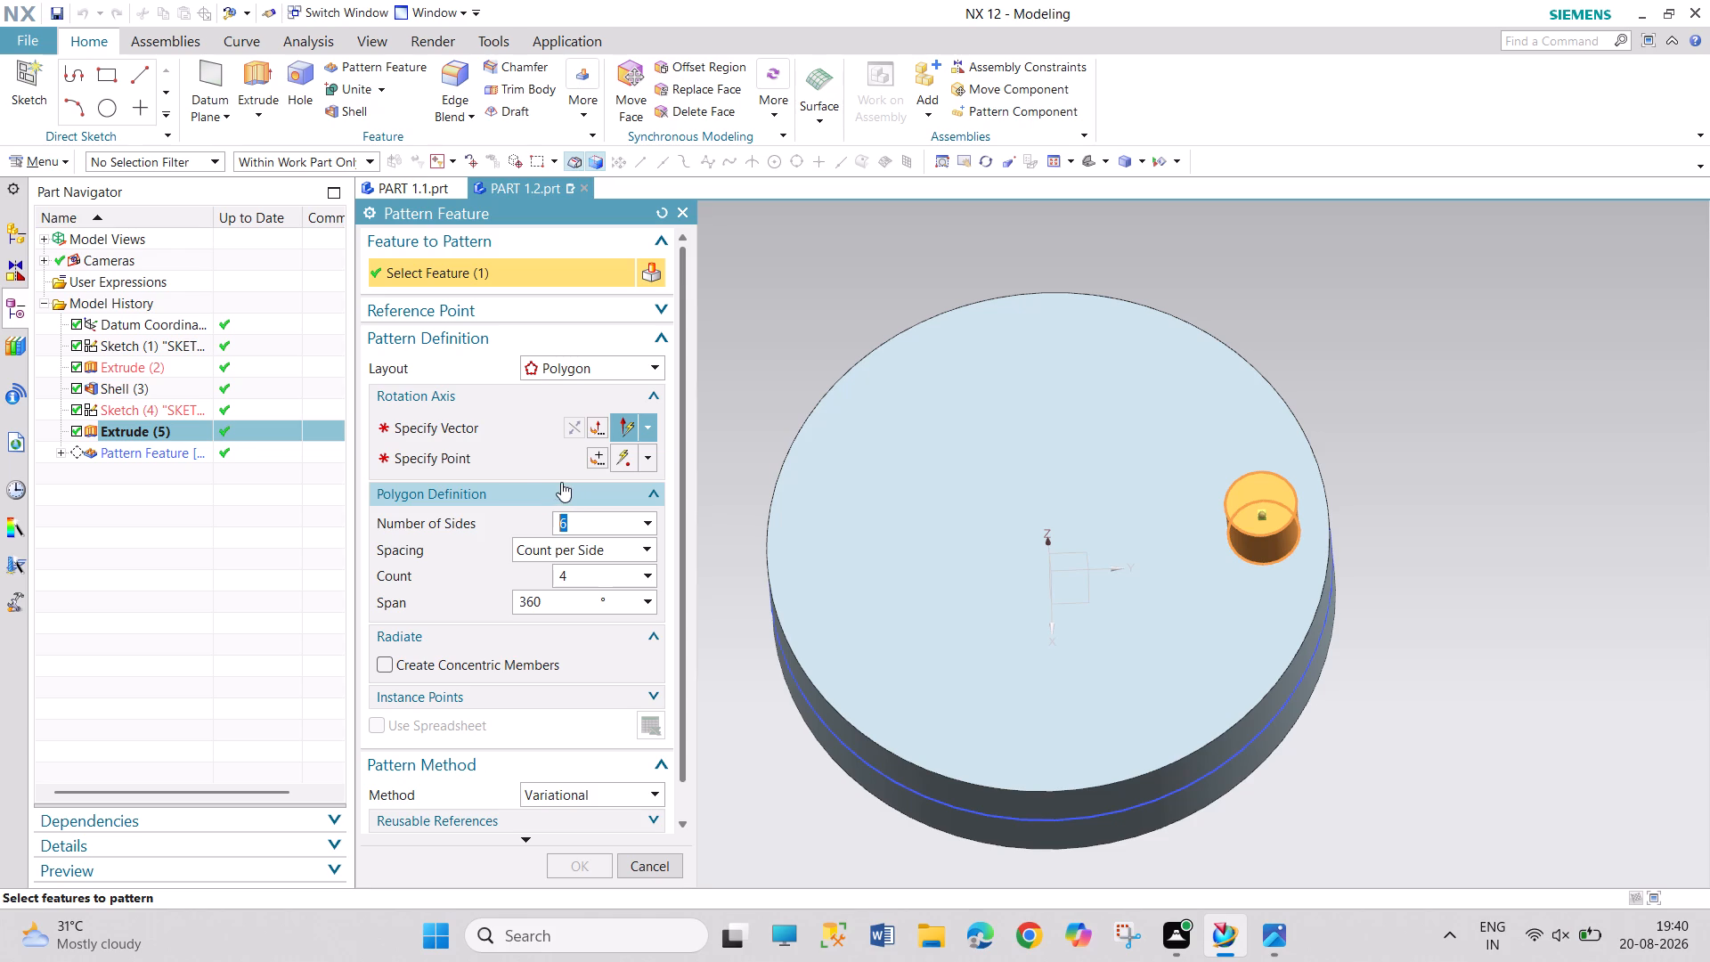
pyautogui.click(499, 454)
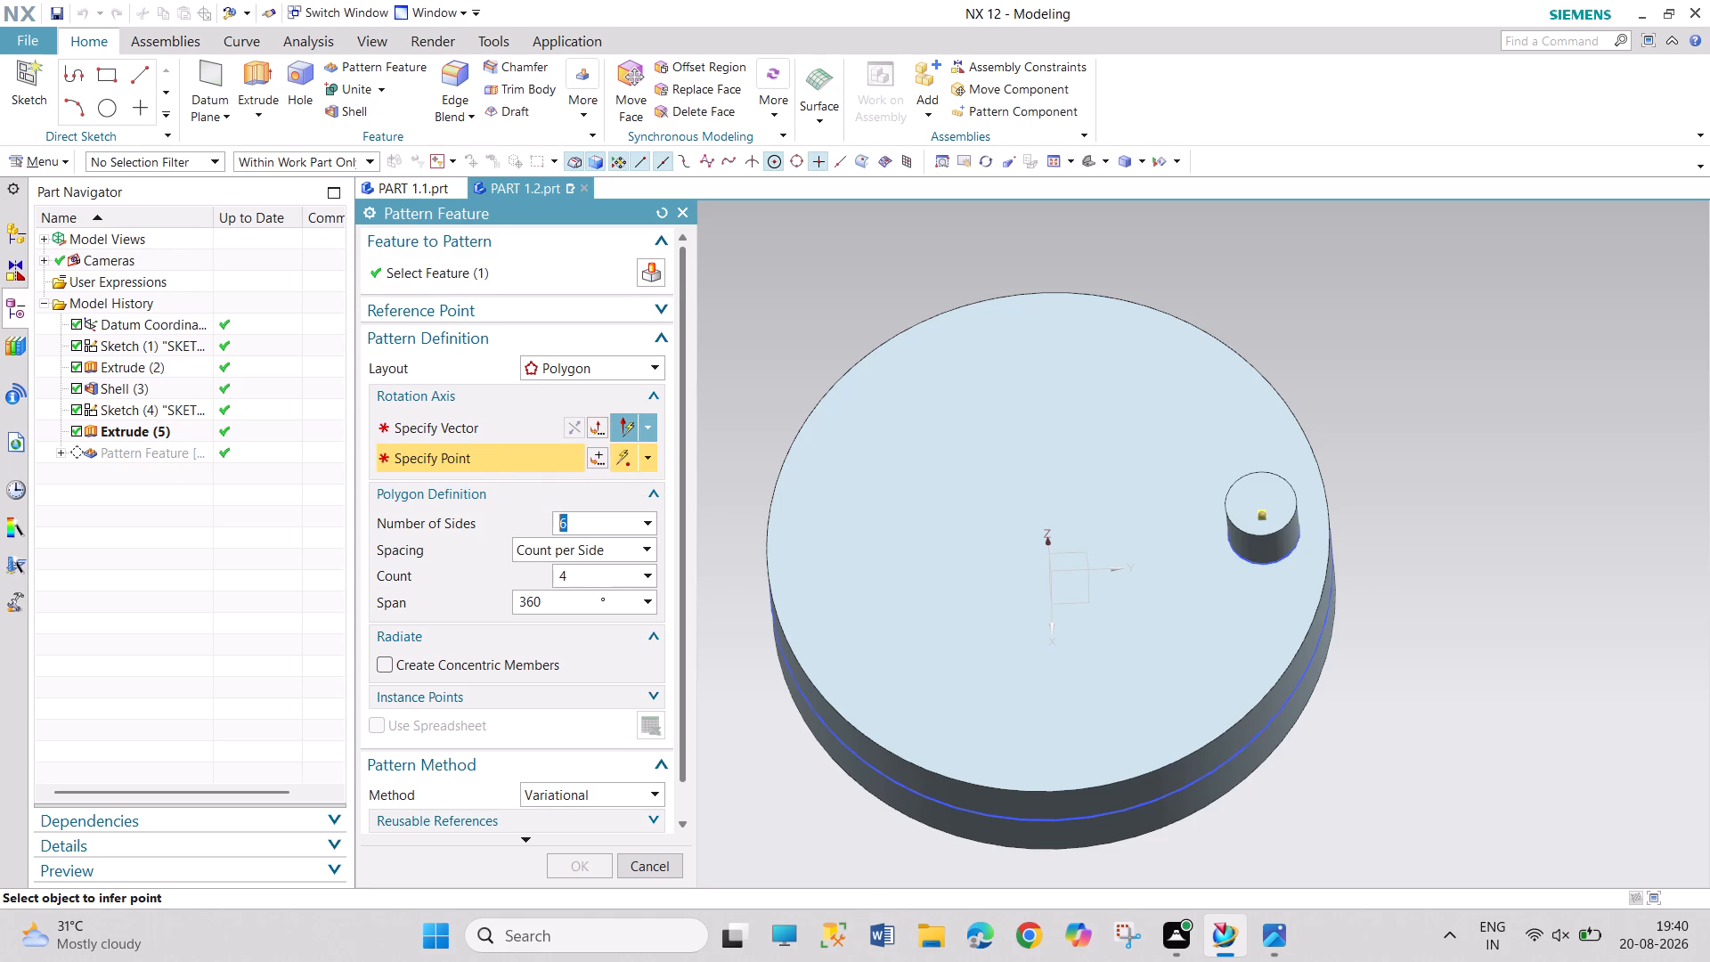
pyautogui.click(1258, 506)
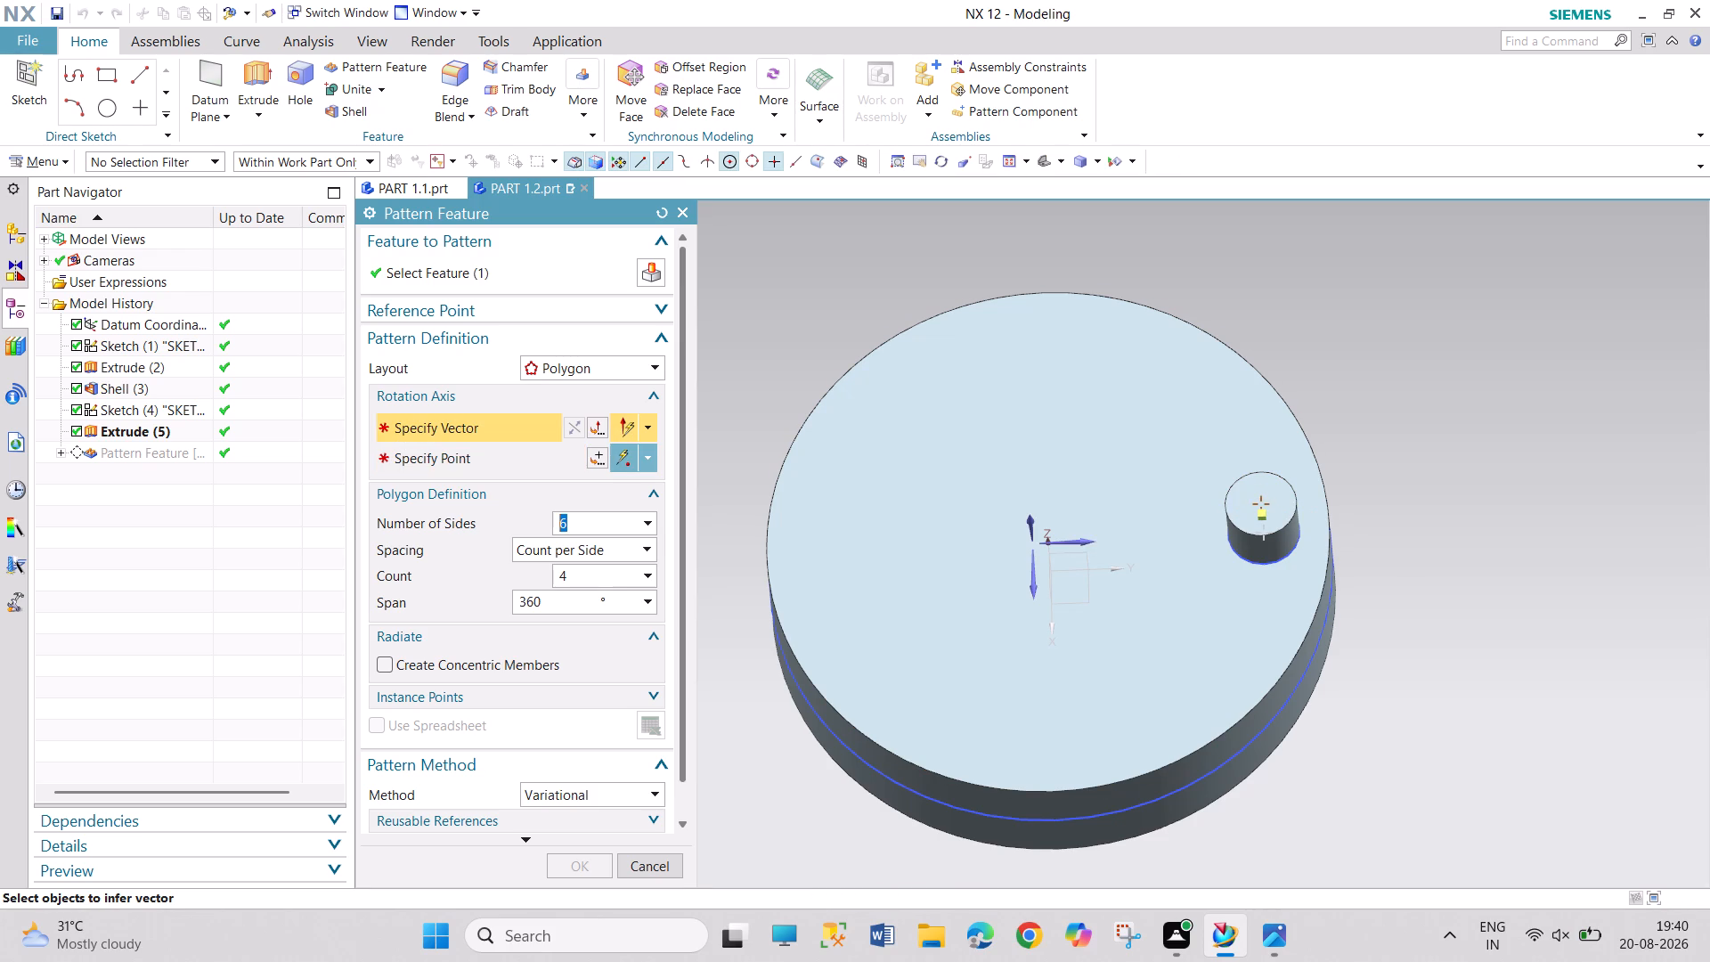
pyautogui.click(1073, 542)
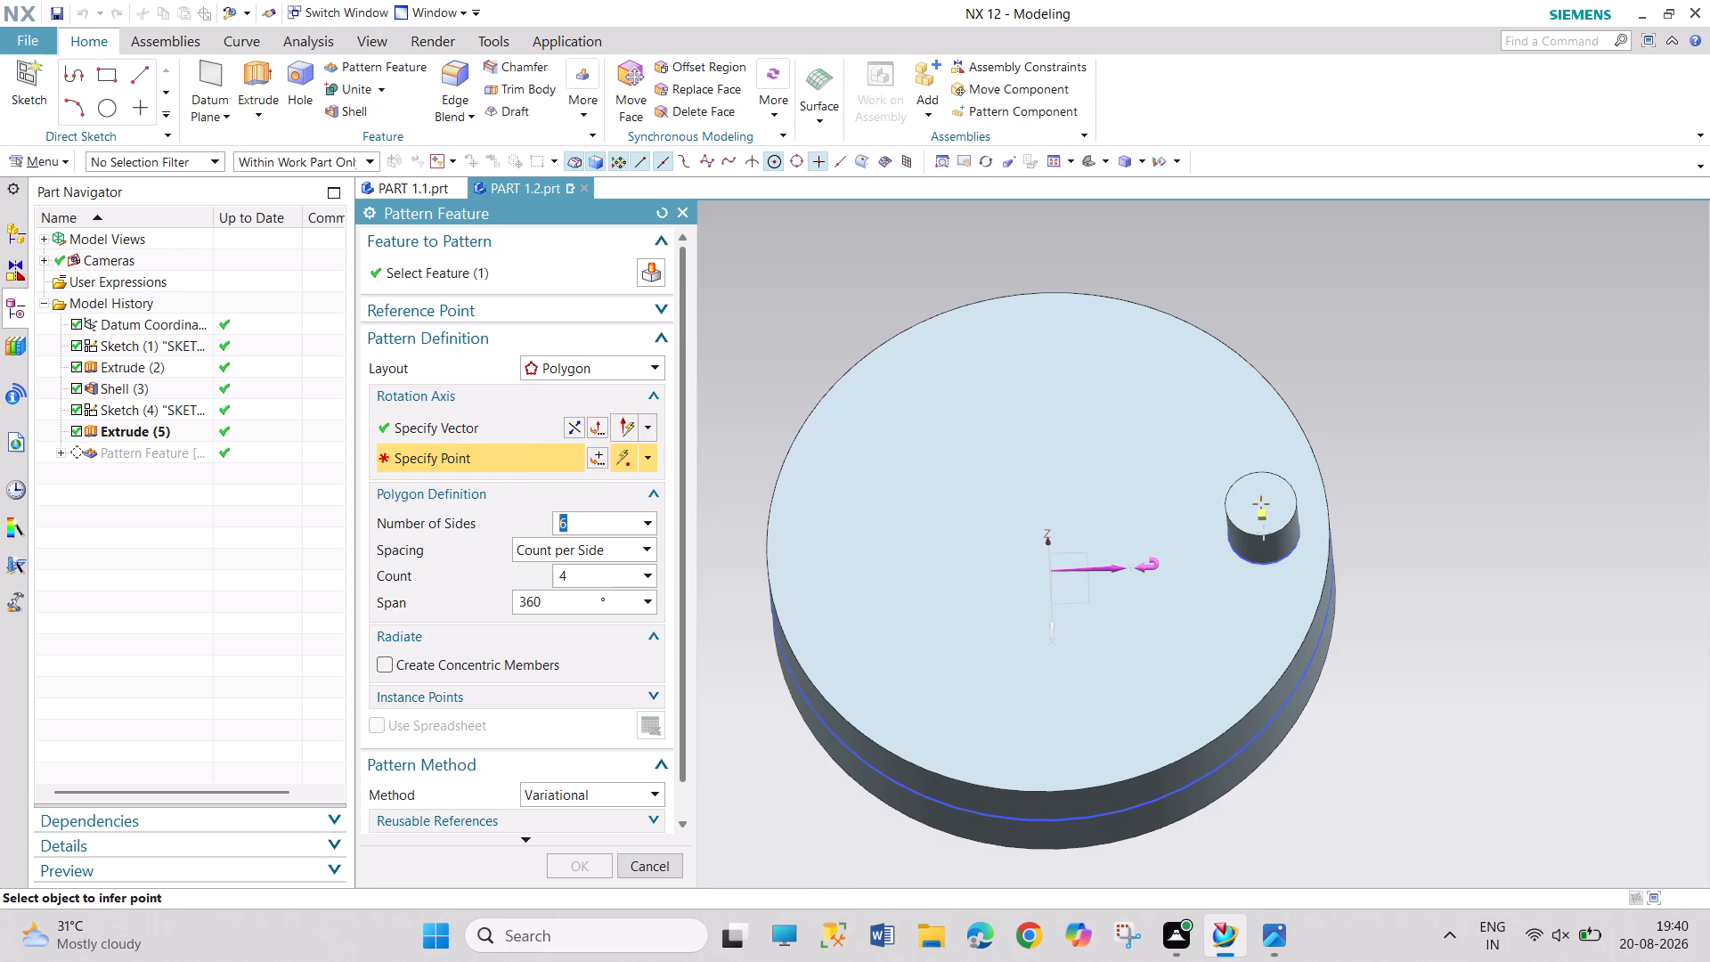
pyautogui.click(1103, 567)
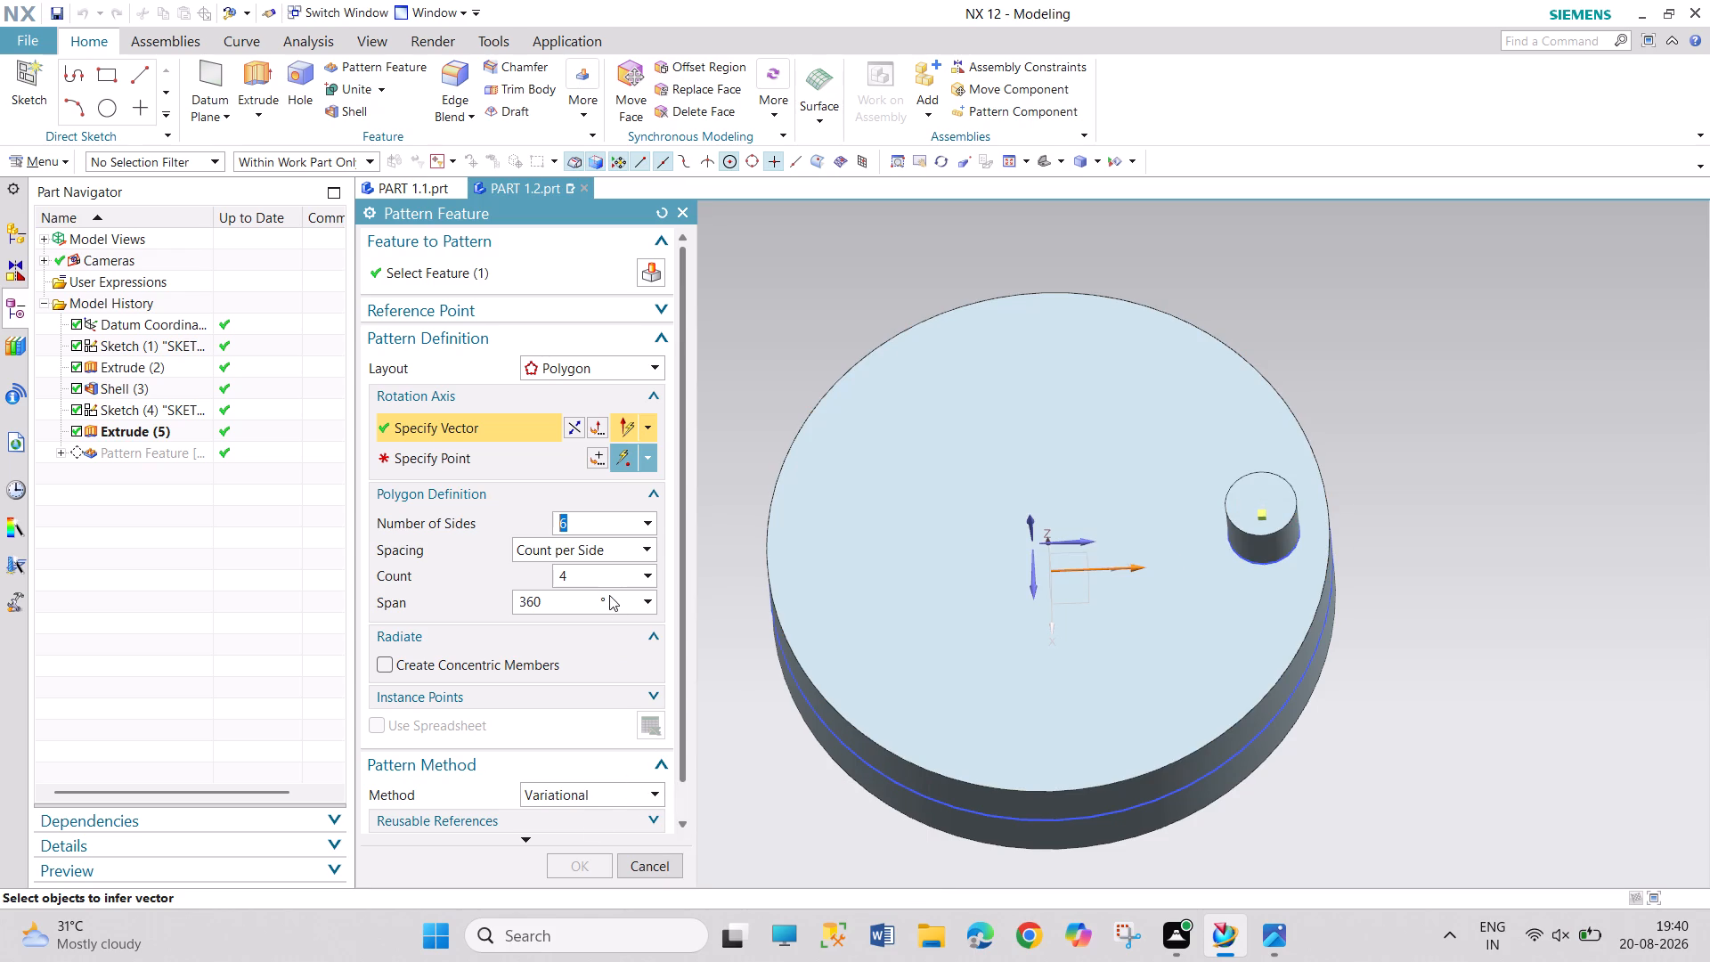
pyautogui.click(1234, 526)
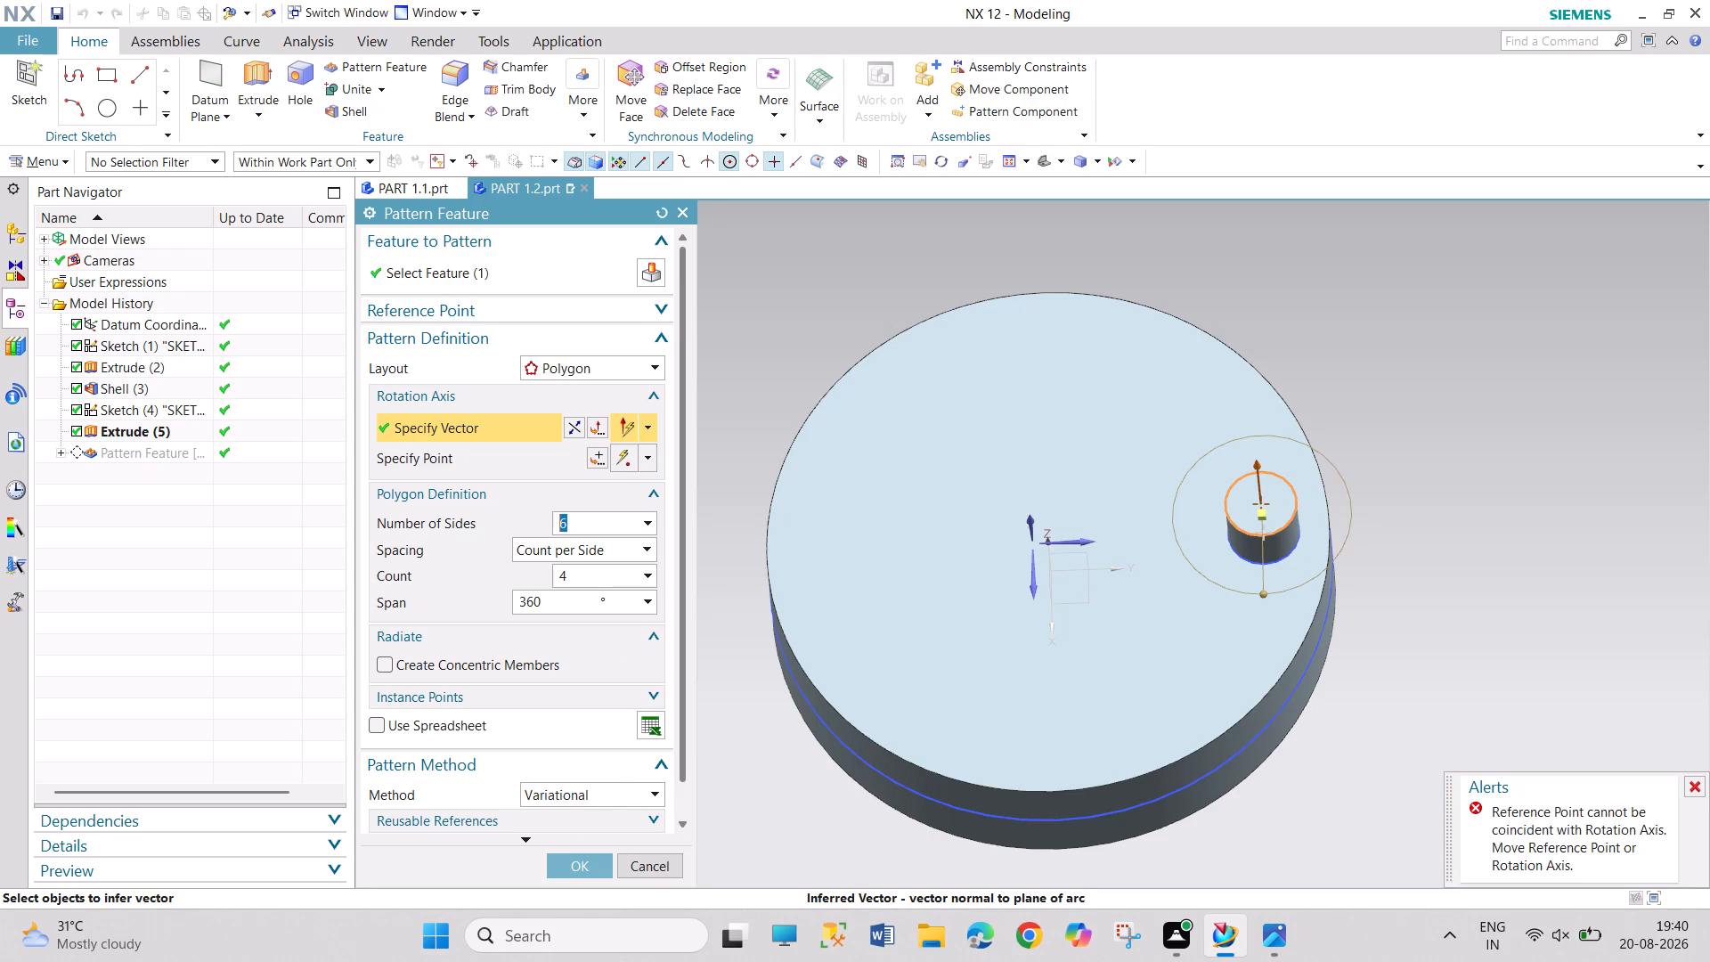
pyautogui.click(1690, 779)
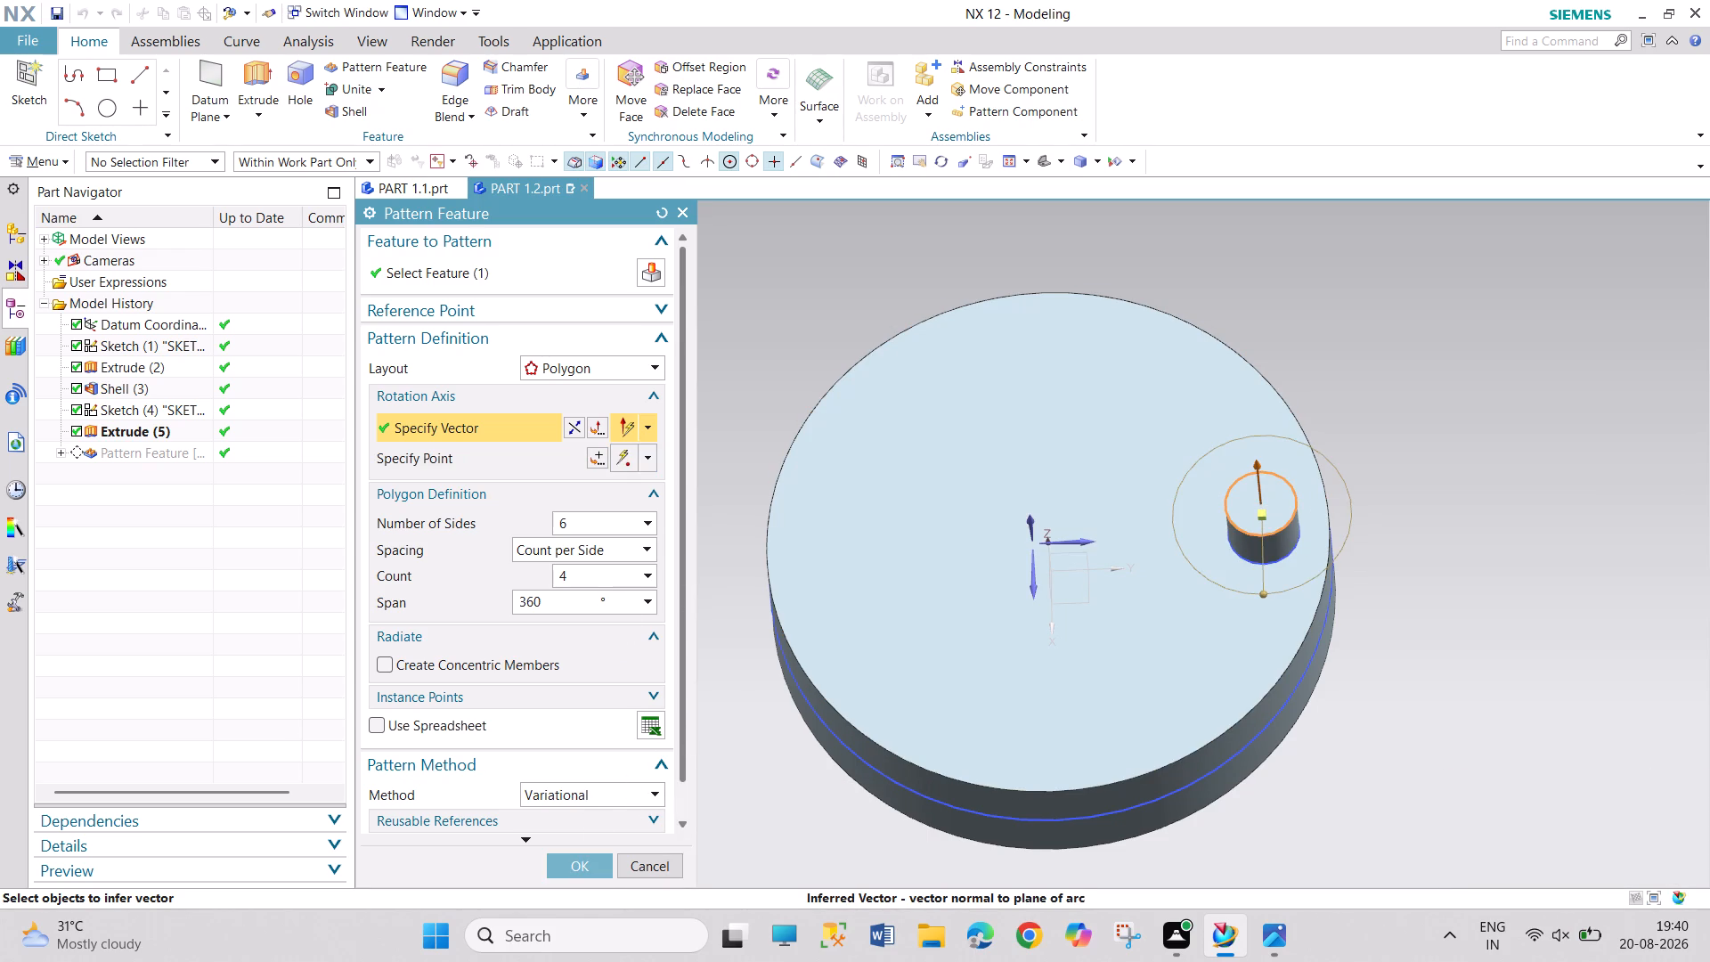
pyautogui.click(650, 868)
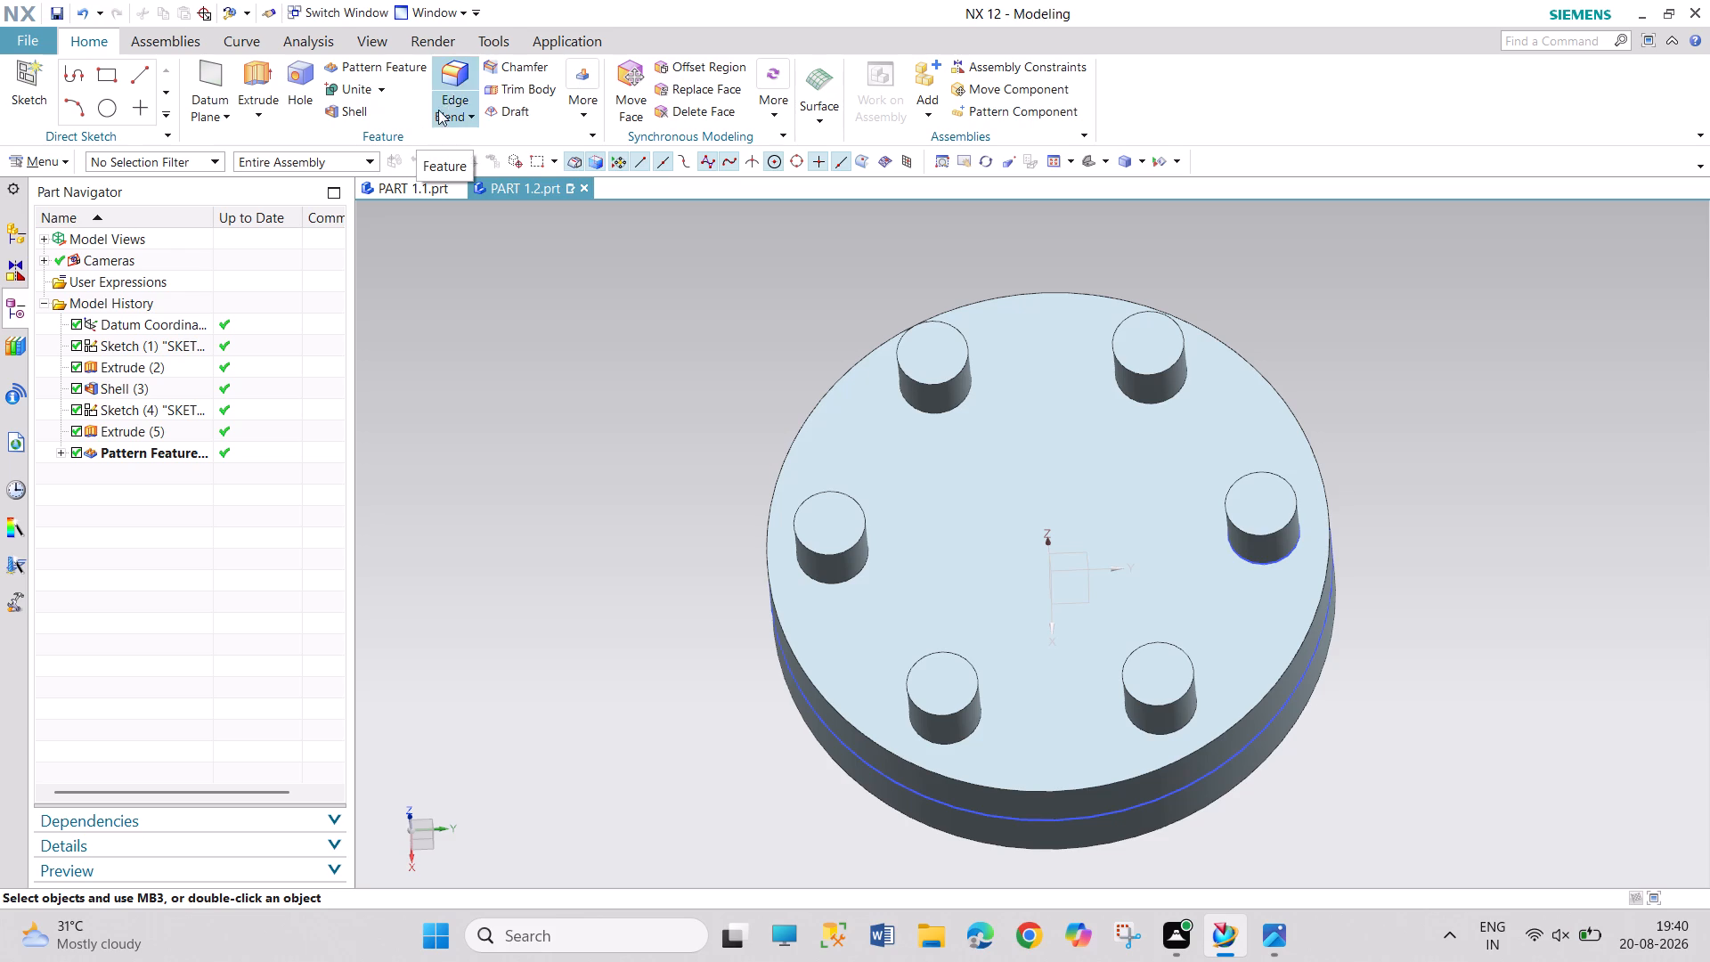
# Apply a 1 mm Edge Blend to the top edge of the boss opposite the original one.
pyautogui.click(457, 76)
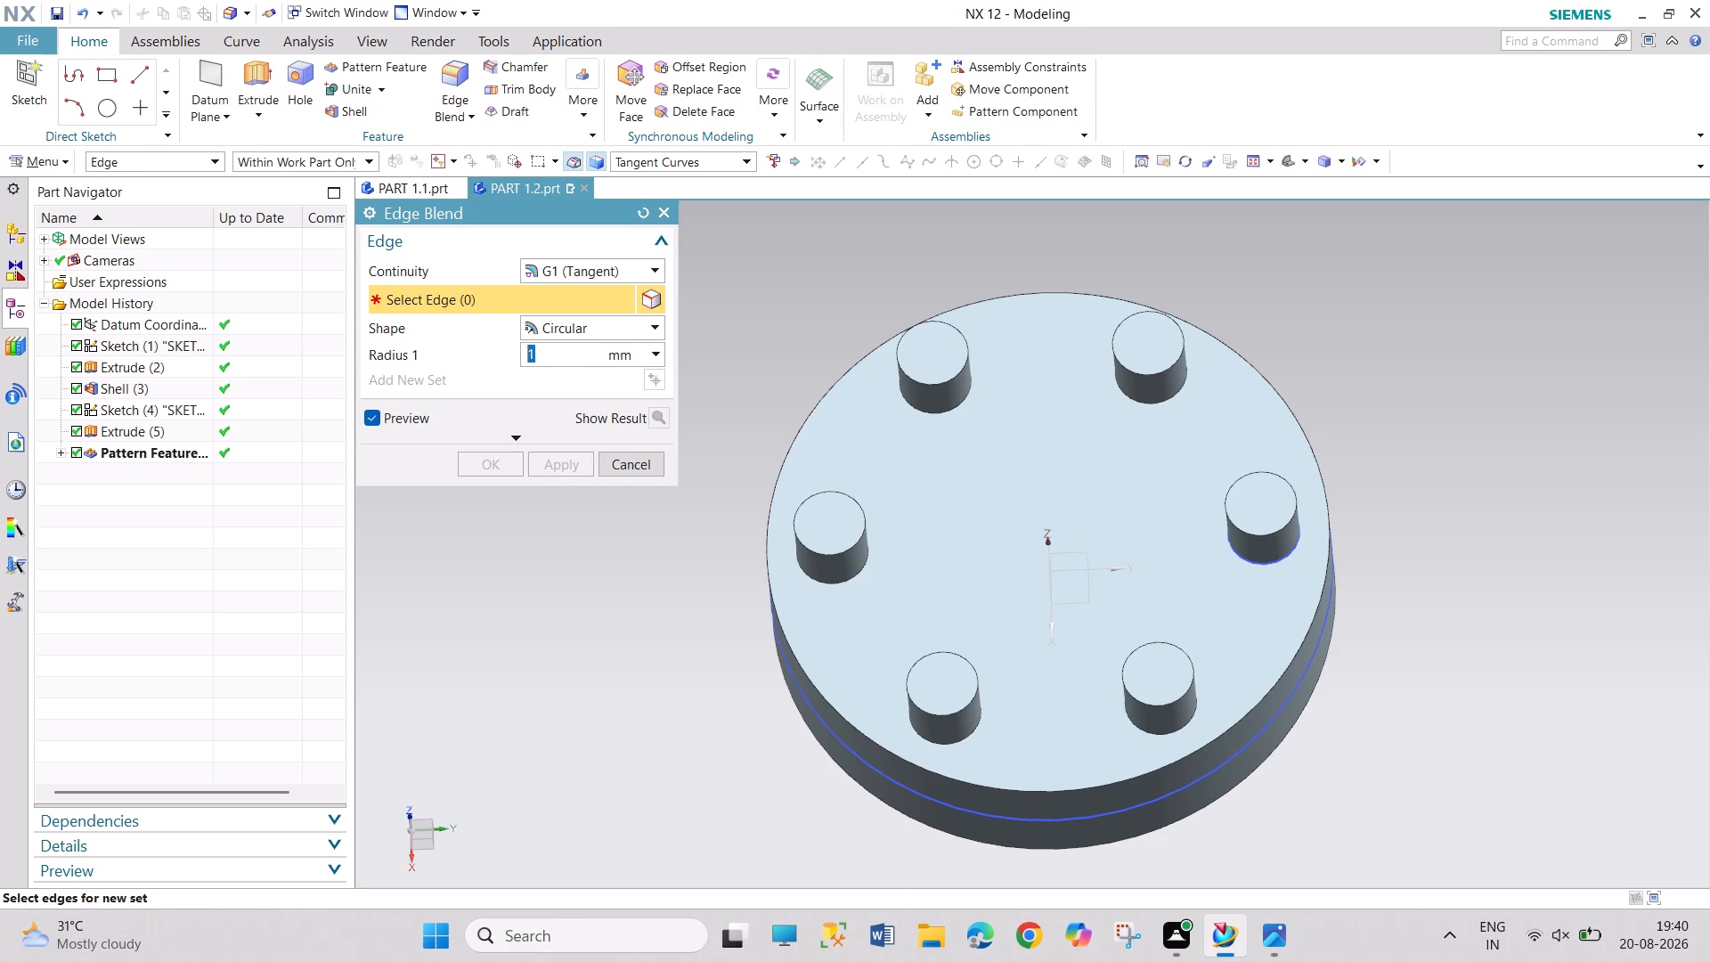
pyautogui.click(843, 546)
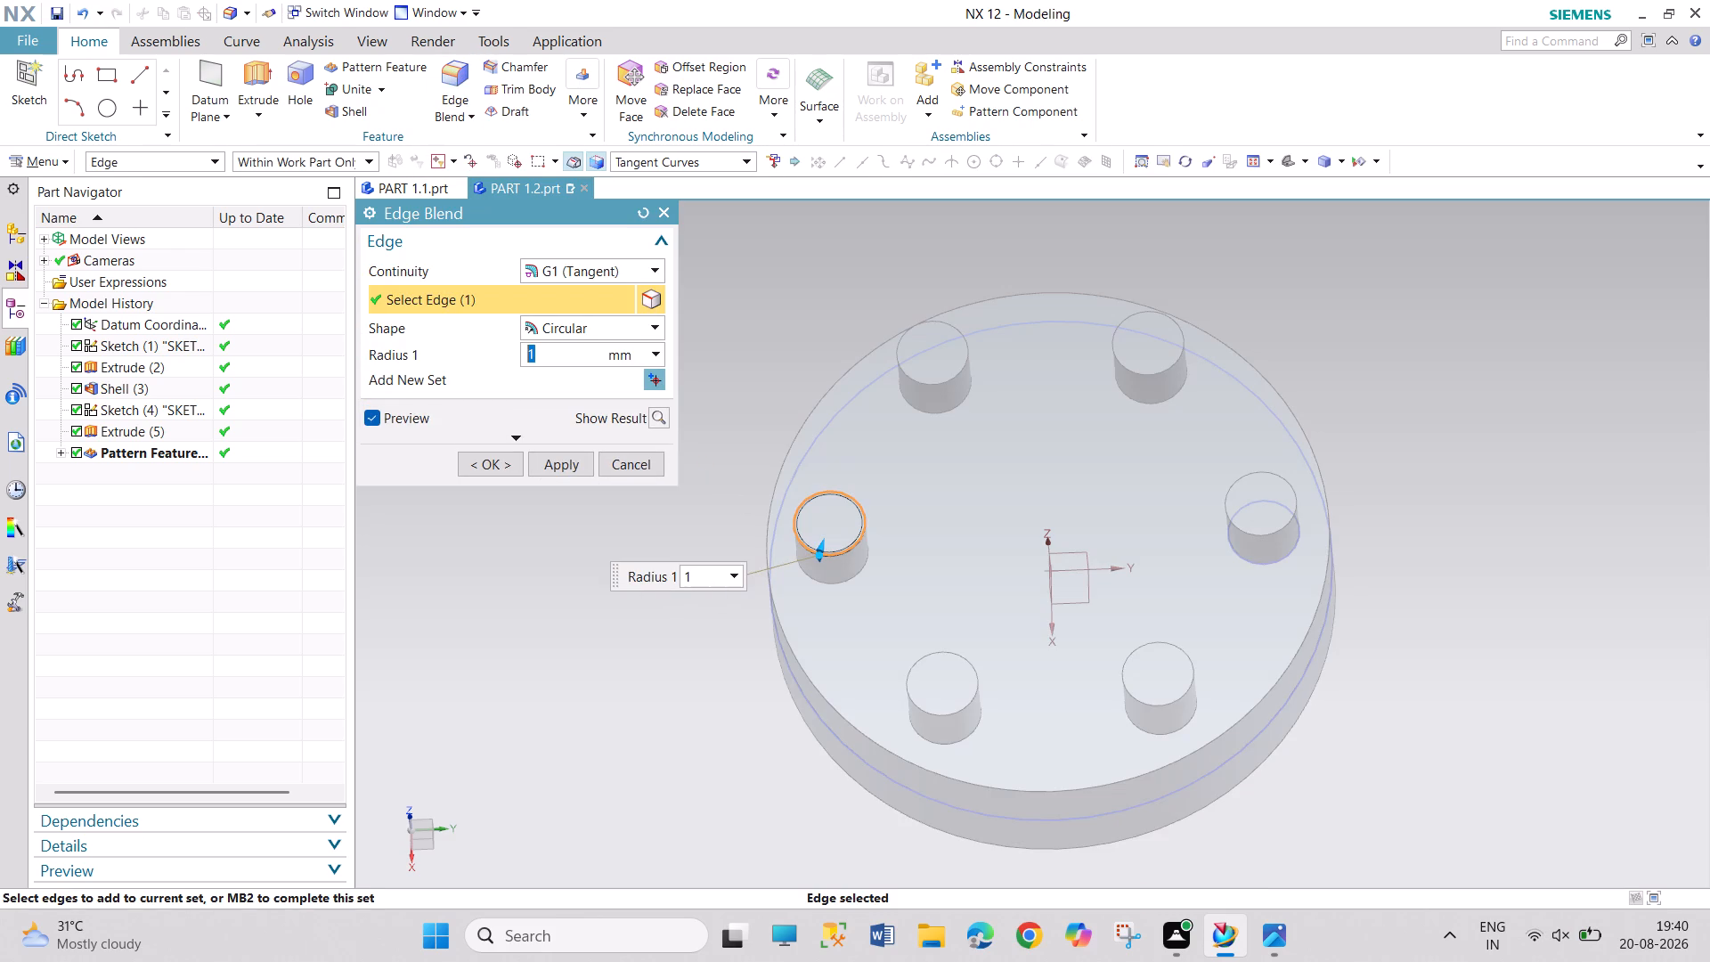
pyautogui.click(502, 469)
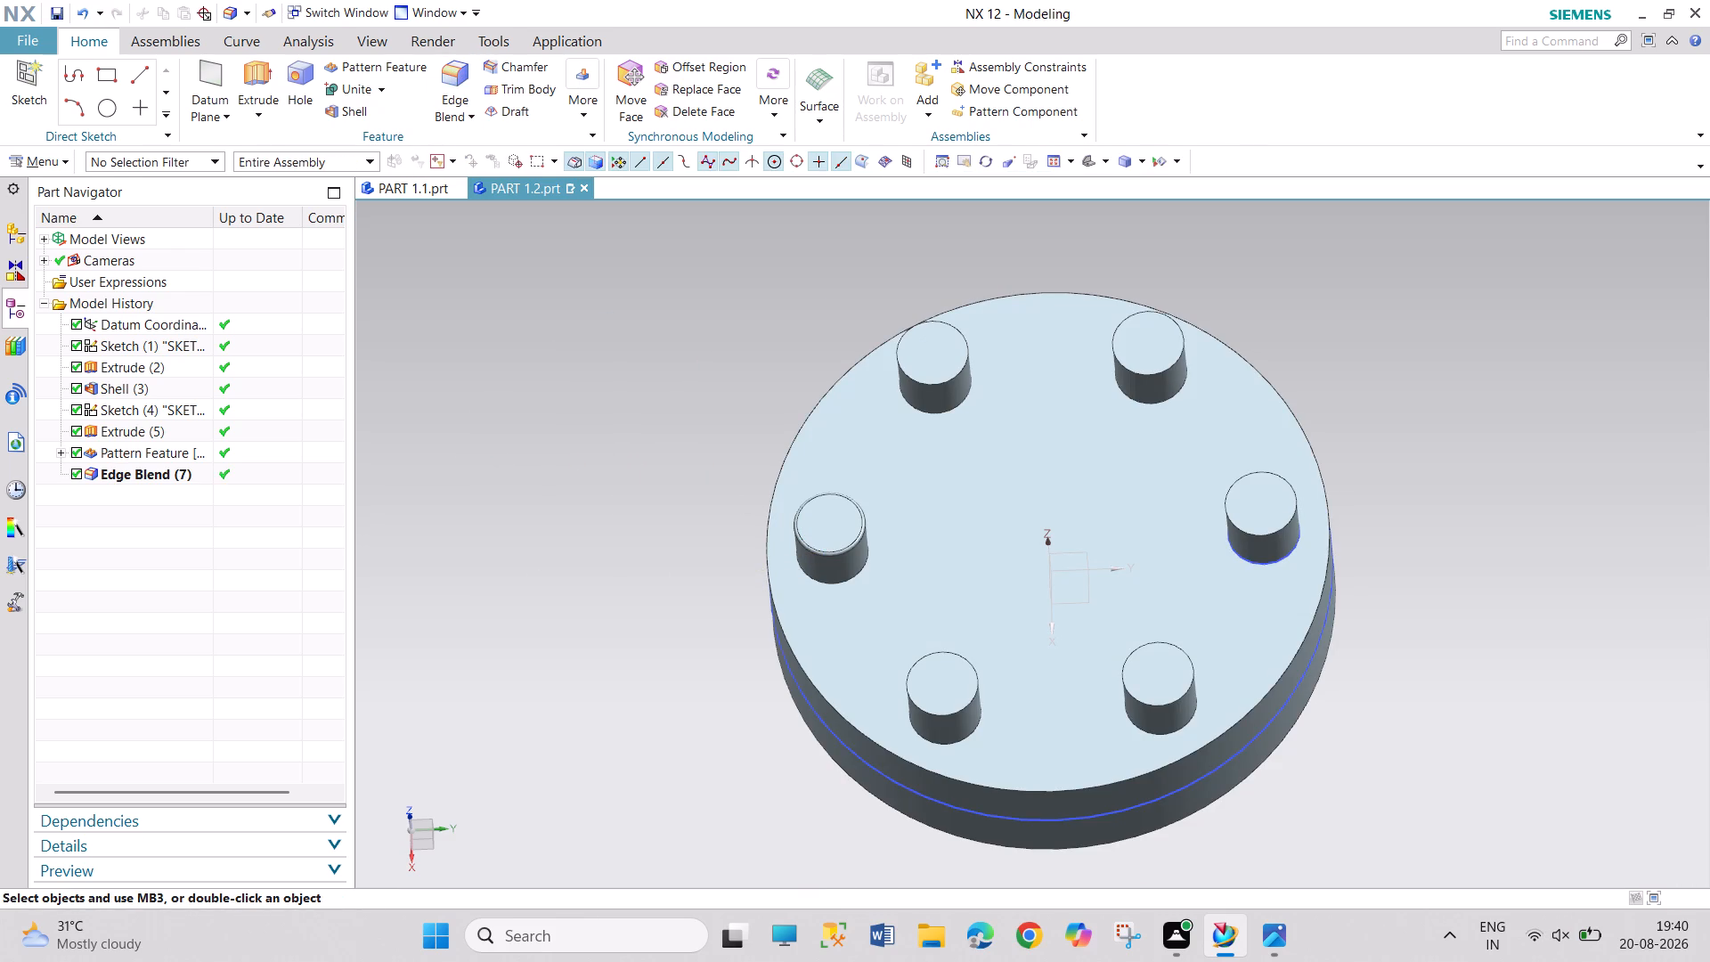
# Add a two-face Face Blend of 5 mm radius between the rear-left boss's side and the disc's top face.
pyautogui.click(452, 110)
pyautogui.click(476, 161)
pyautogui.click(943, 349)
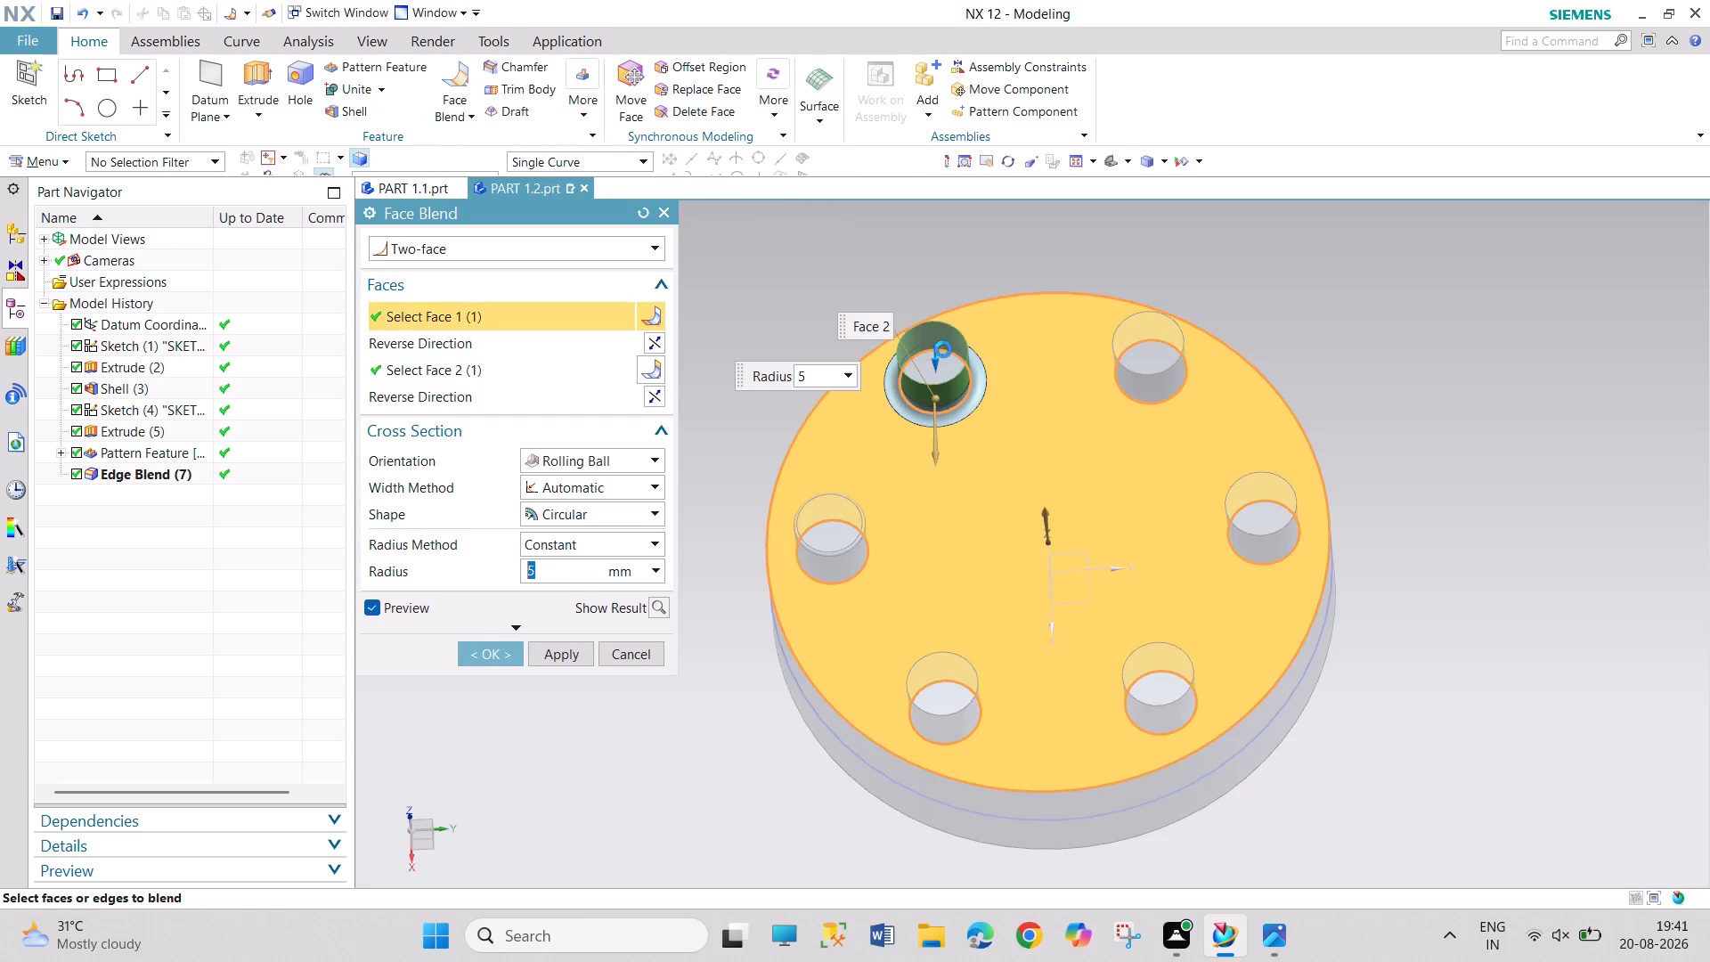
pyautogui.click(493, 644)
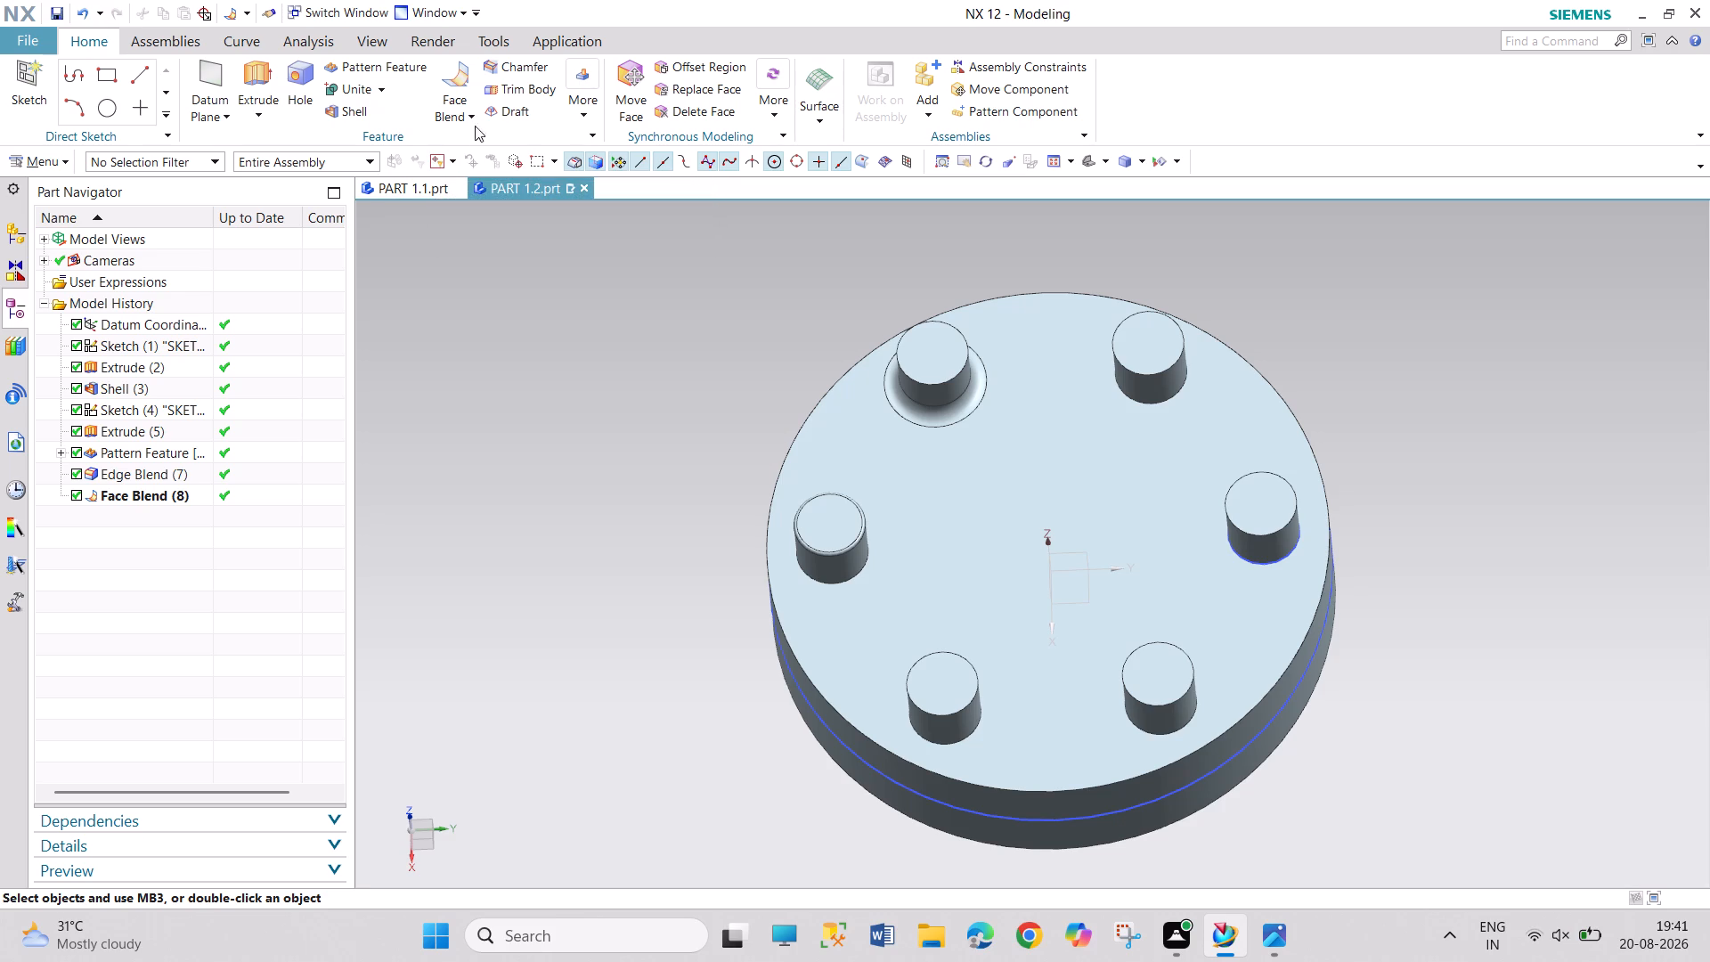
# Chamfer the rear-right boss's top edge with an Offset and Angle section of 10 mm at 45°.
pyautogui.click(517, 69)
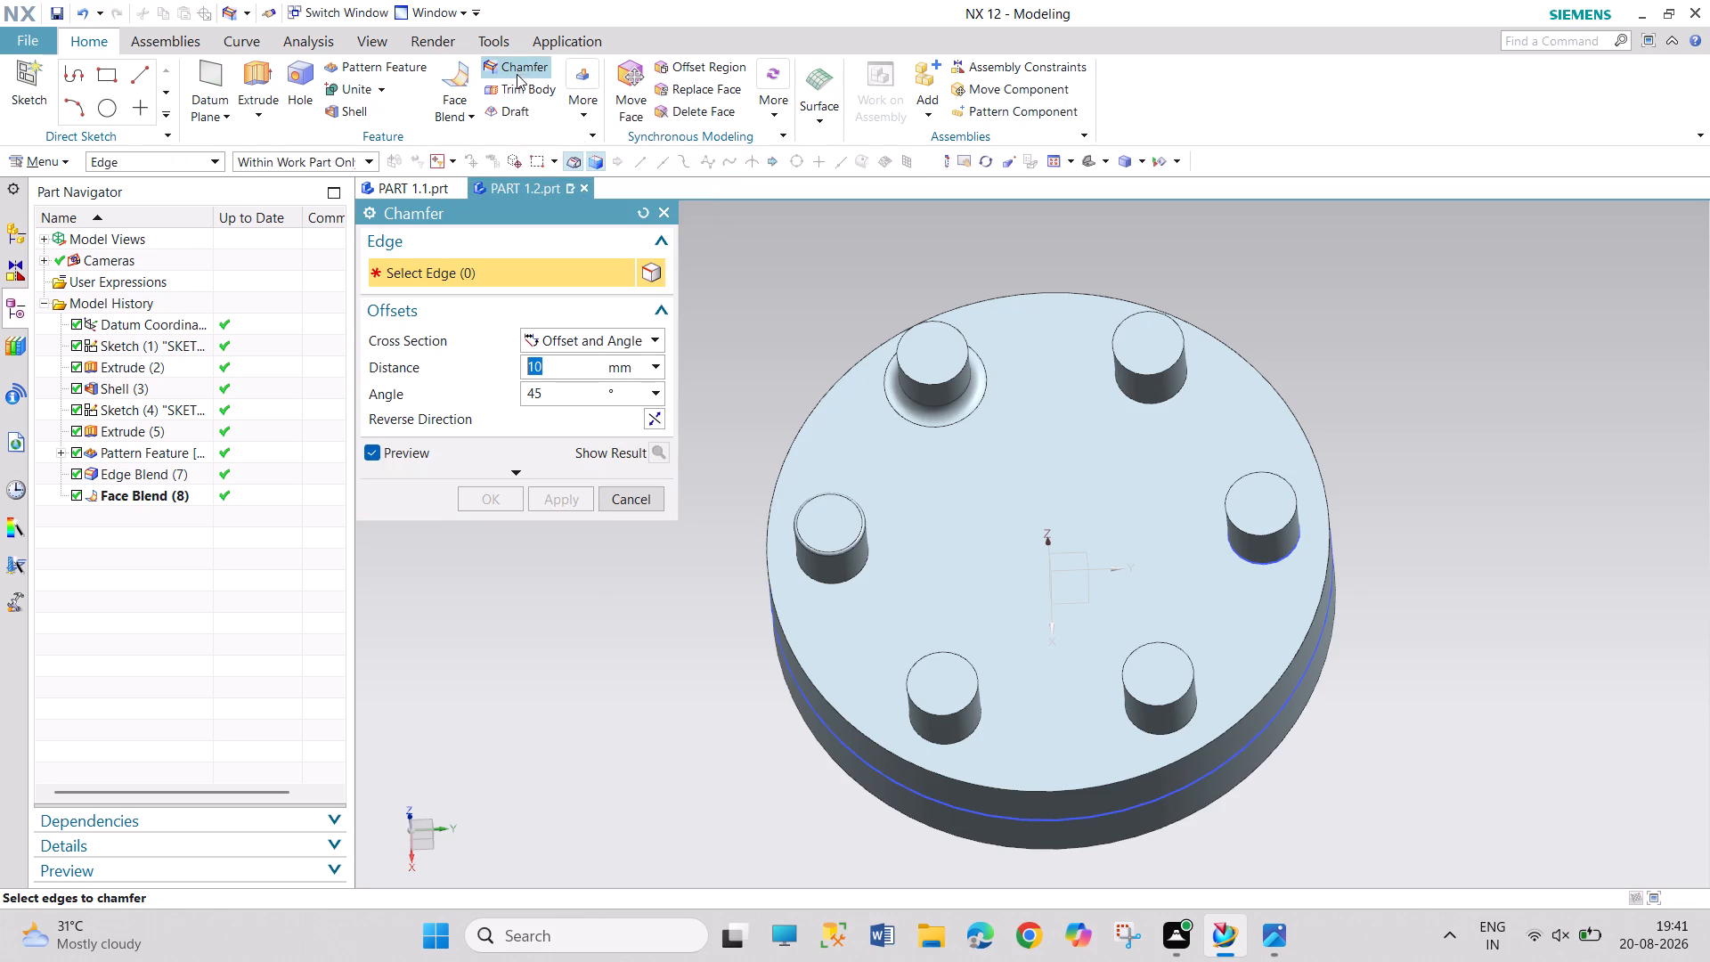
pyautogui.click(1165, 370)
pyautogui.click(509, 502)
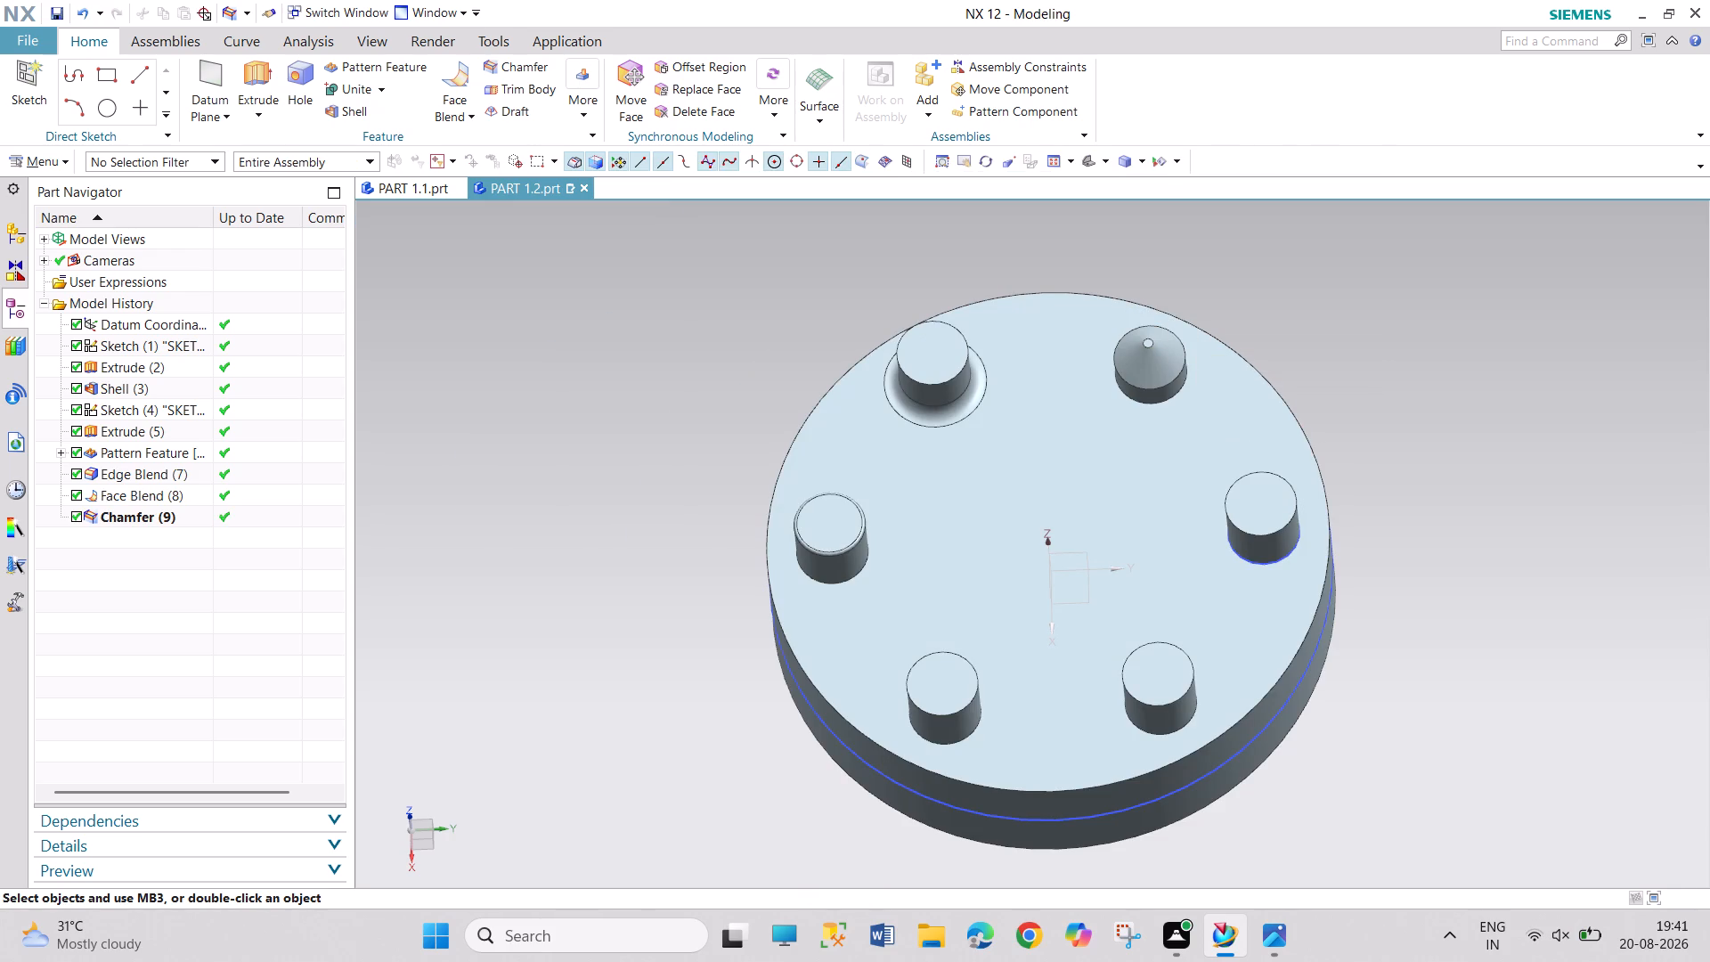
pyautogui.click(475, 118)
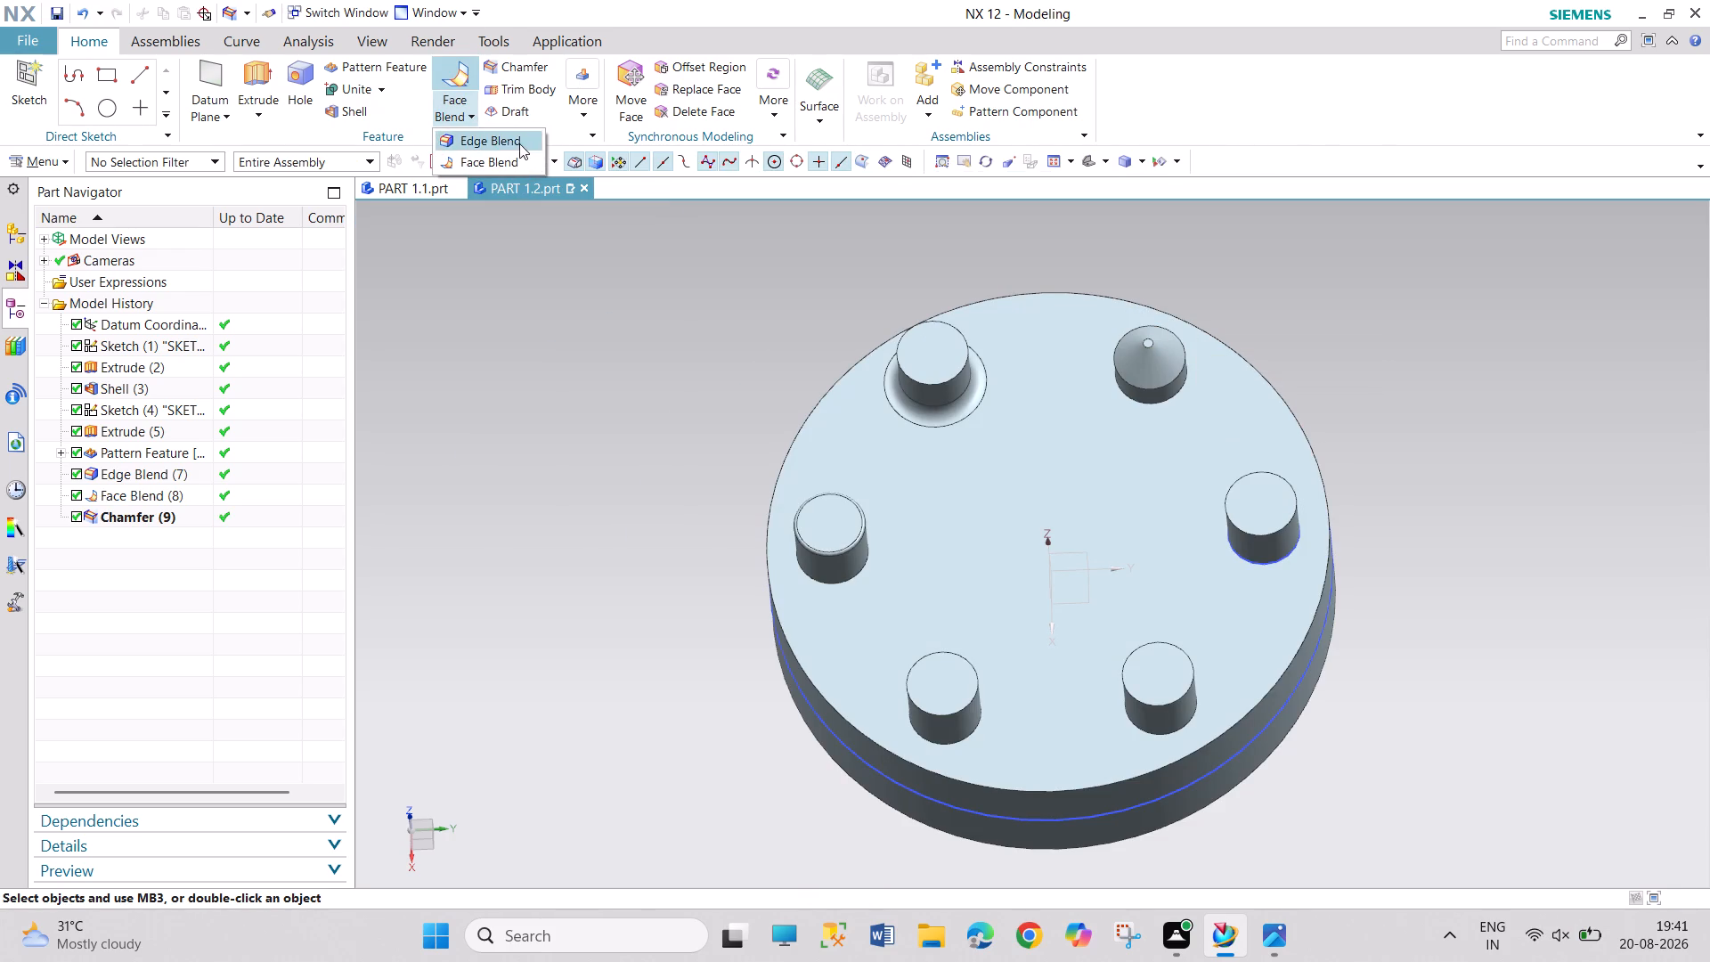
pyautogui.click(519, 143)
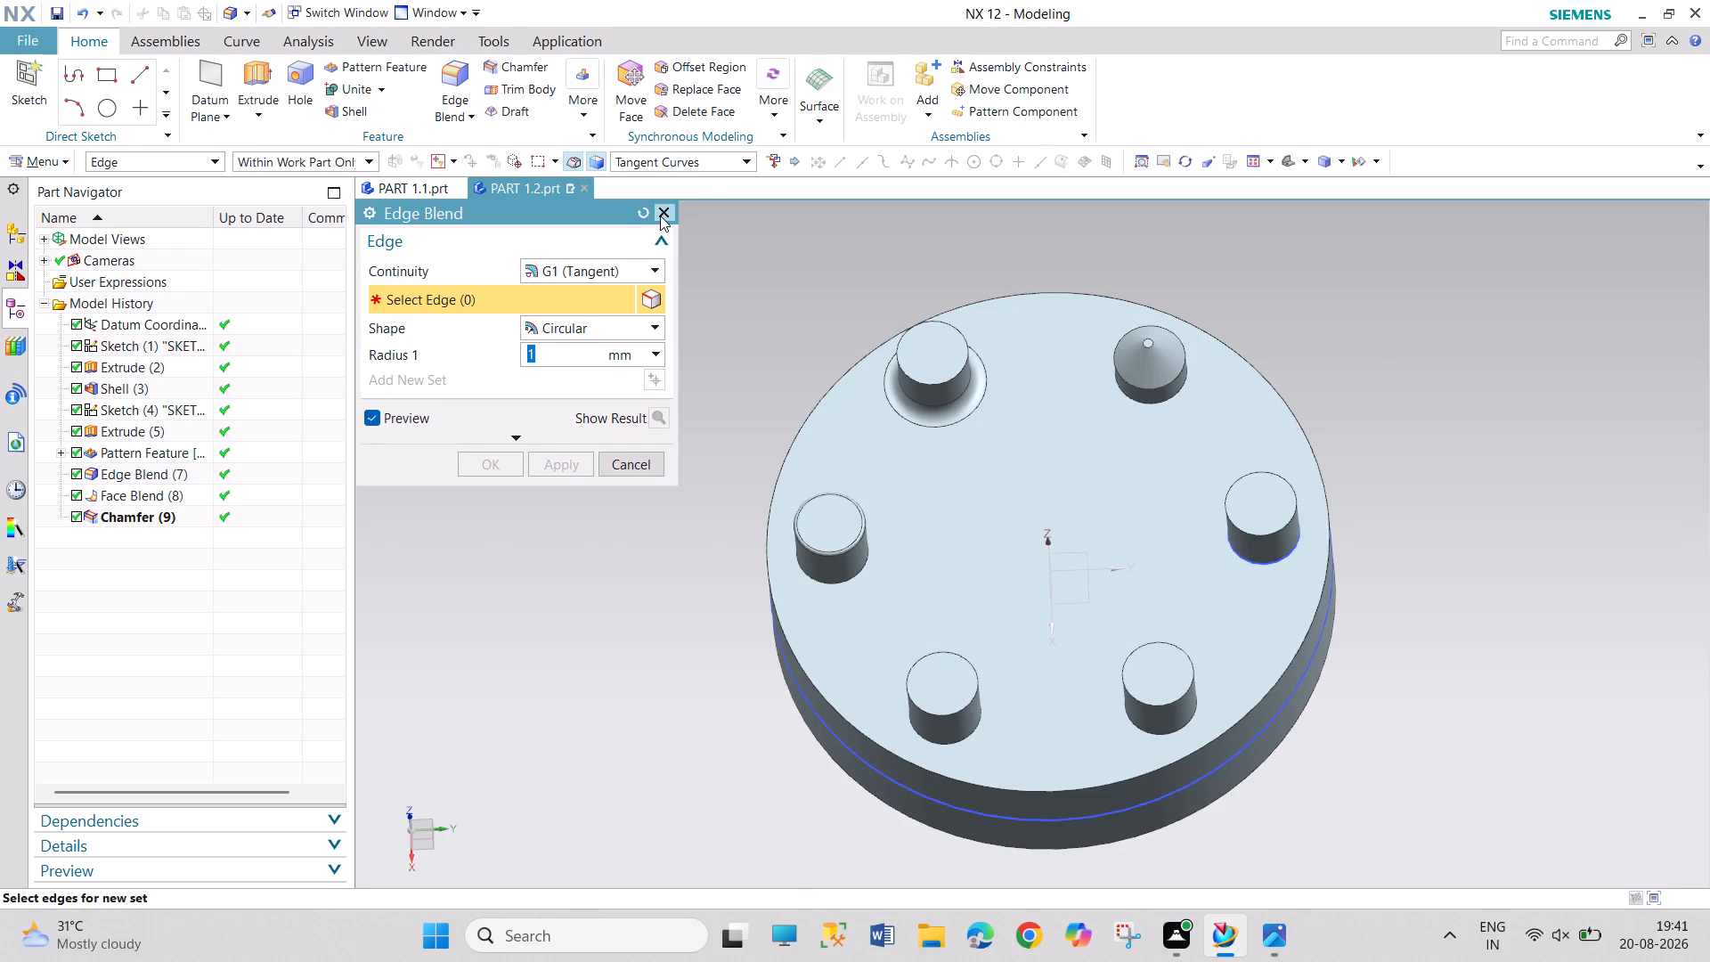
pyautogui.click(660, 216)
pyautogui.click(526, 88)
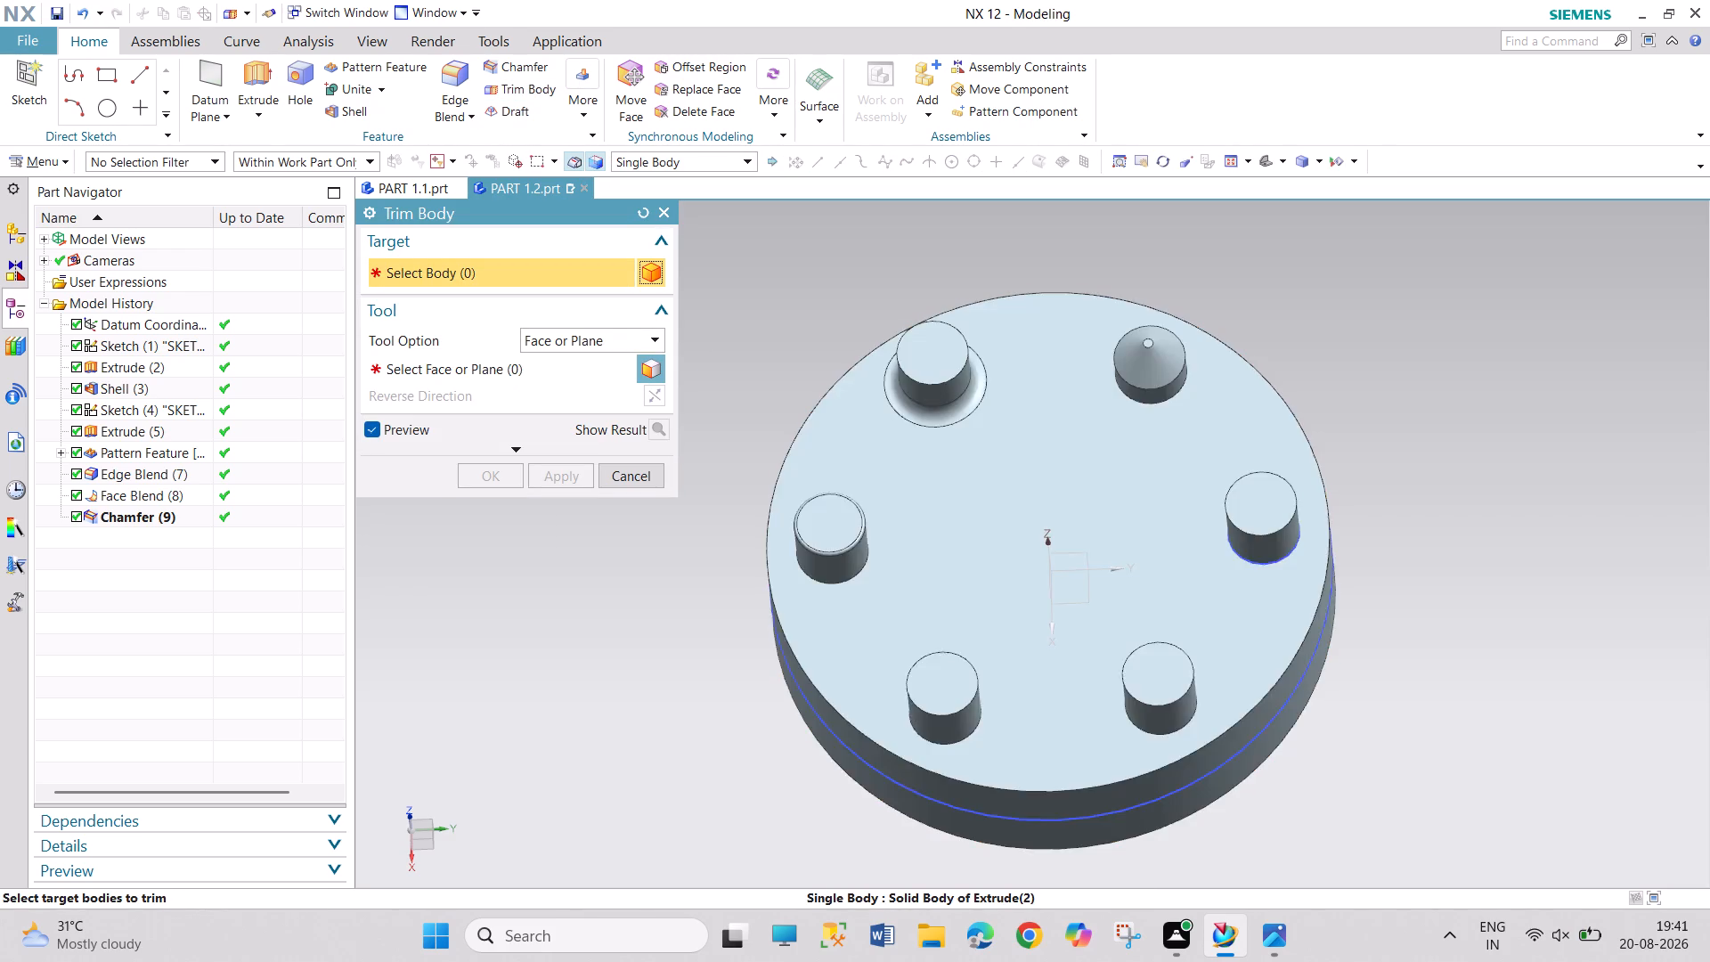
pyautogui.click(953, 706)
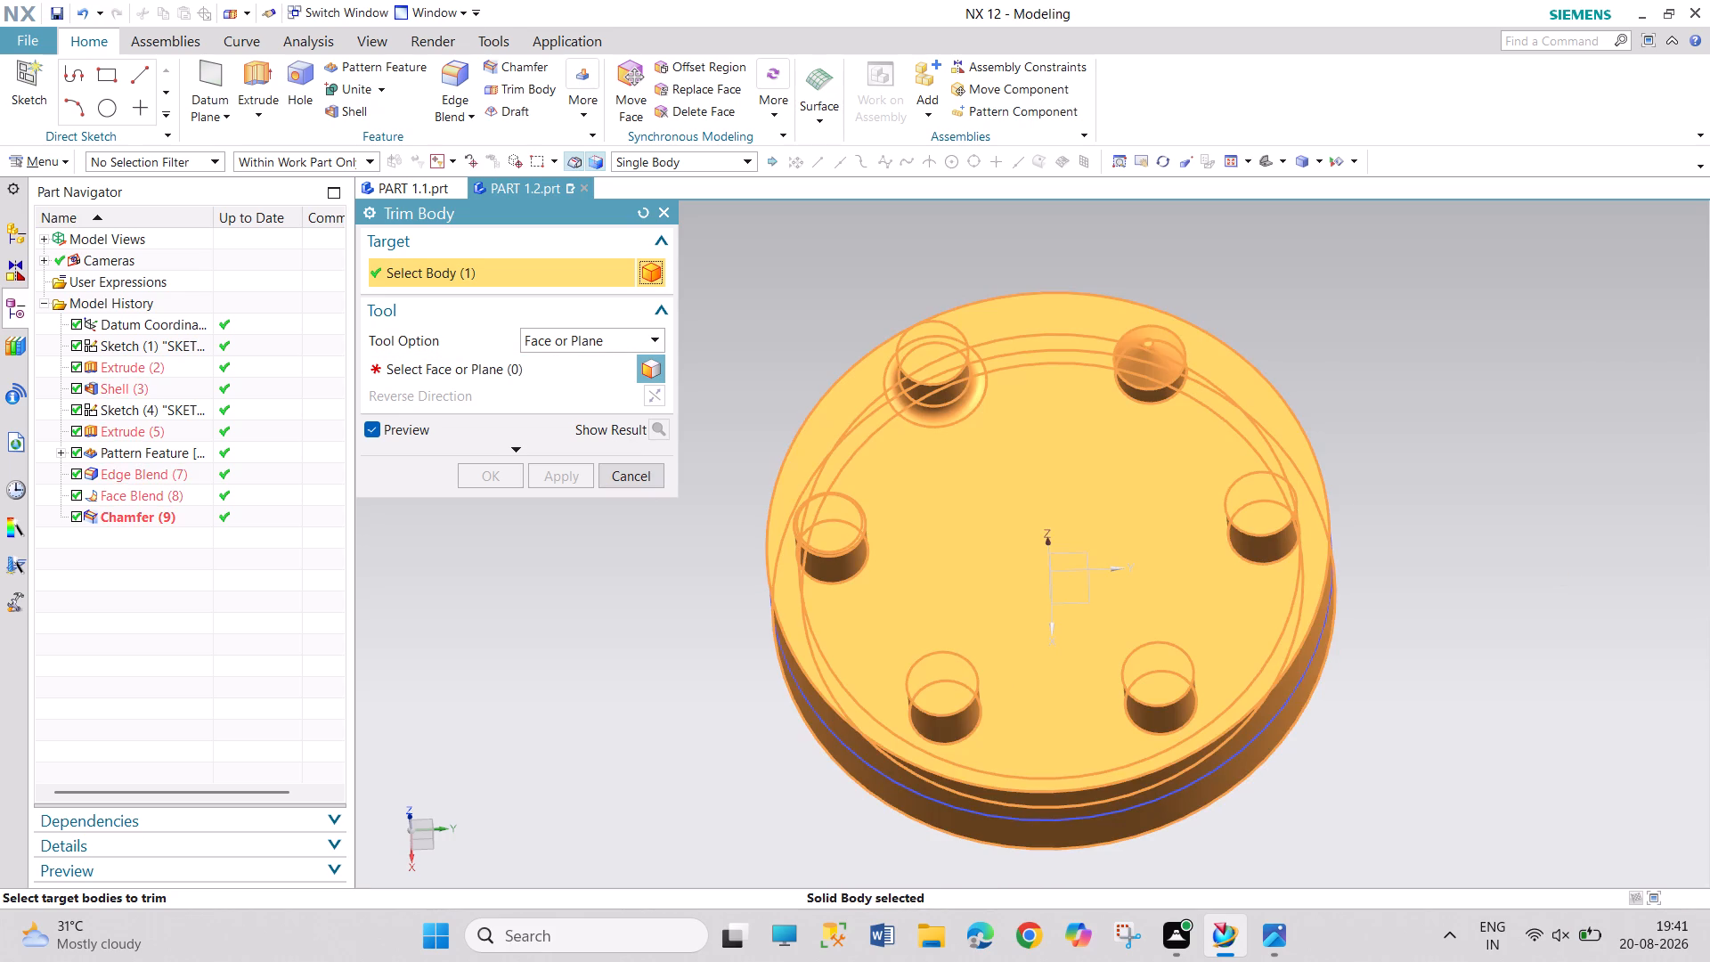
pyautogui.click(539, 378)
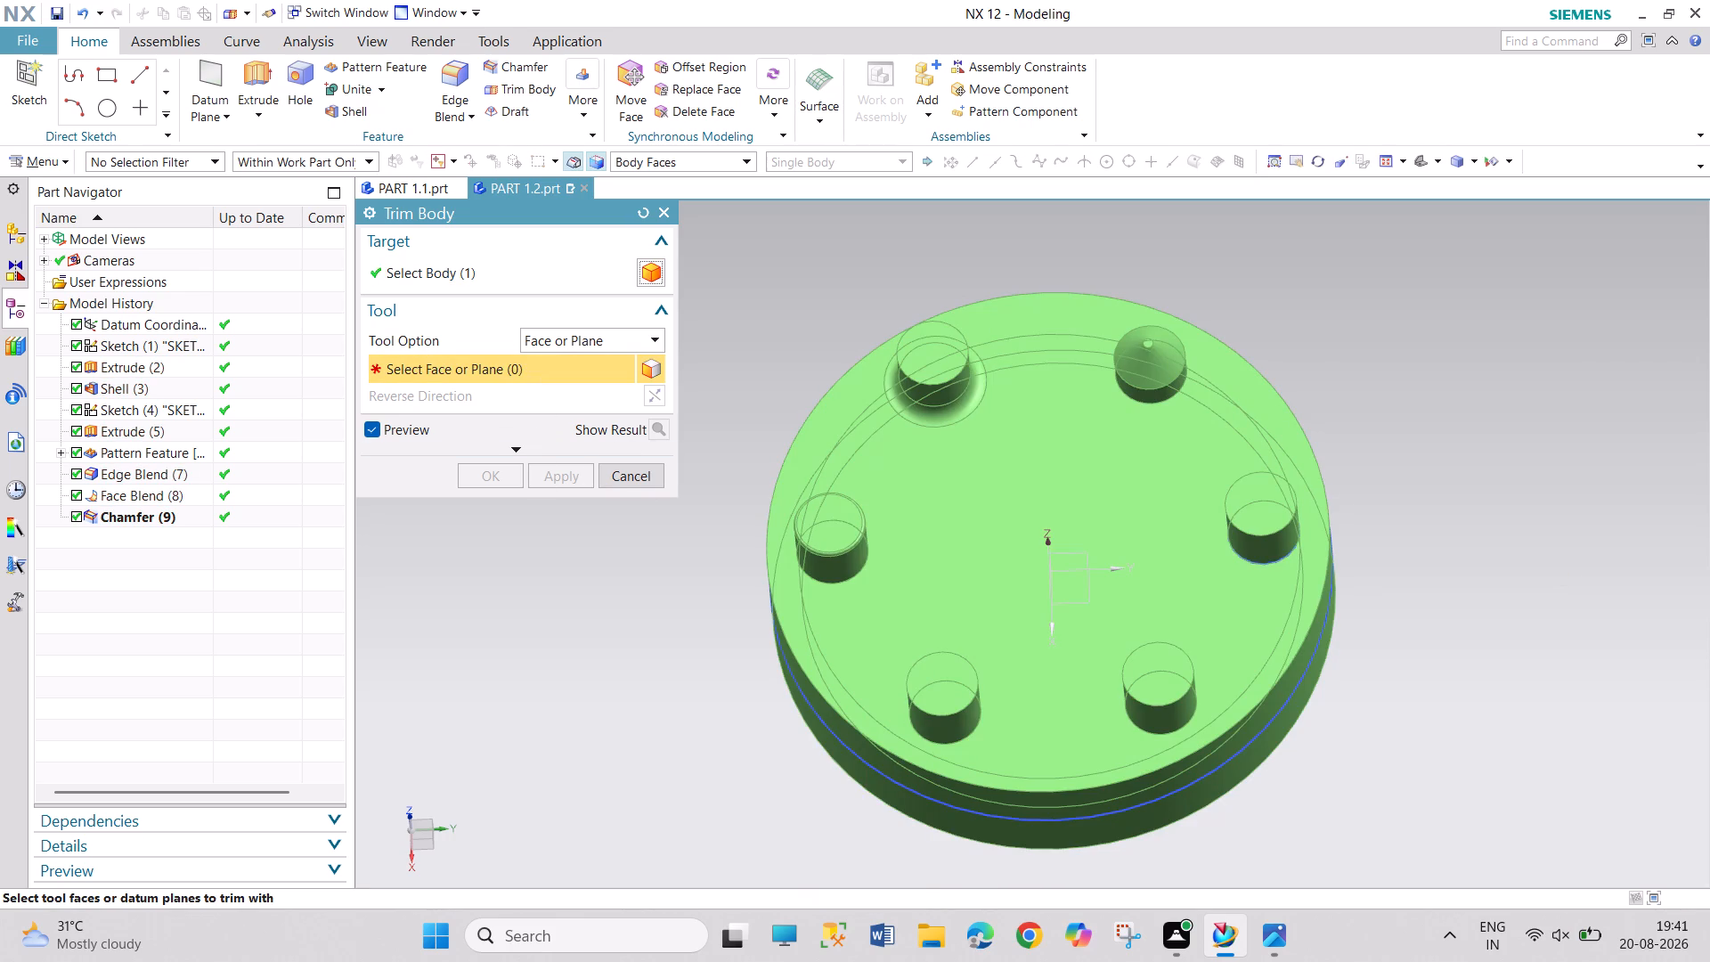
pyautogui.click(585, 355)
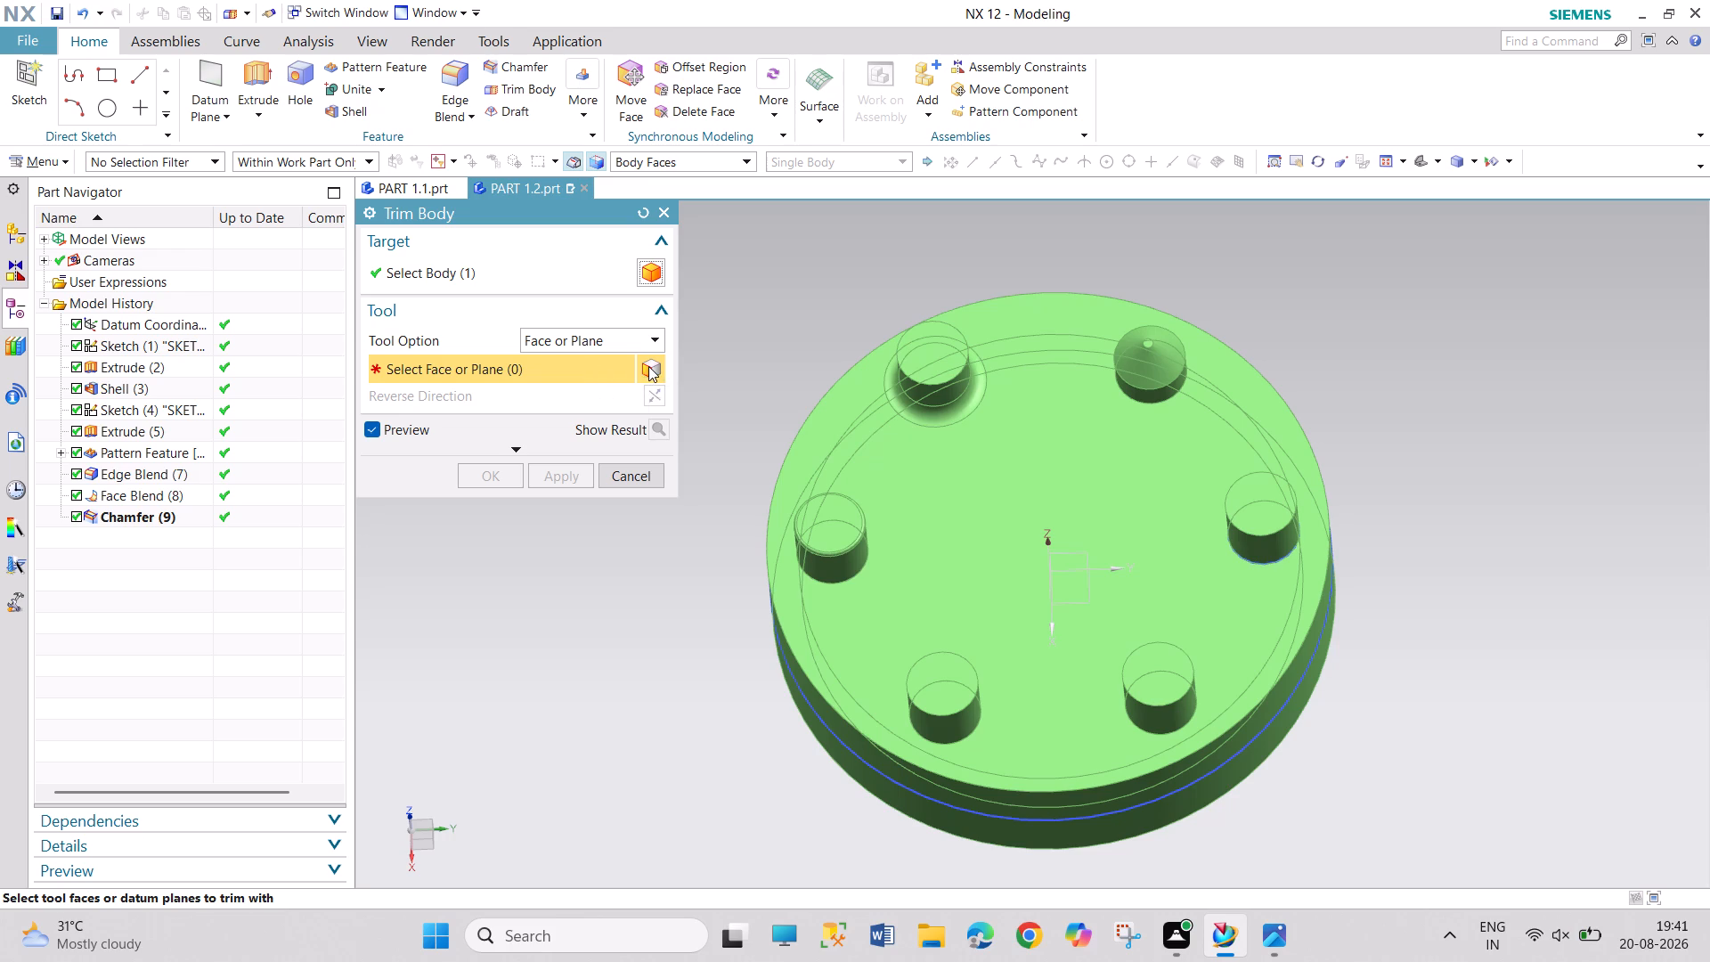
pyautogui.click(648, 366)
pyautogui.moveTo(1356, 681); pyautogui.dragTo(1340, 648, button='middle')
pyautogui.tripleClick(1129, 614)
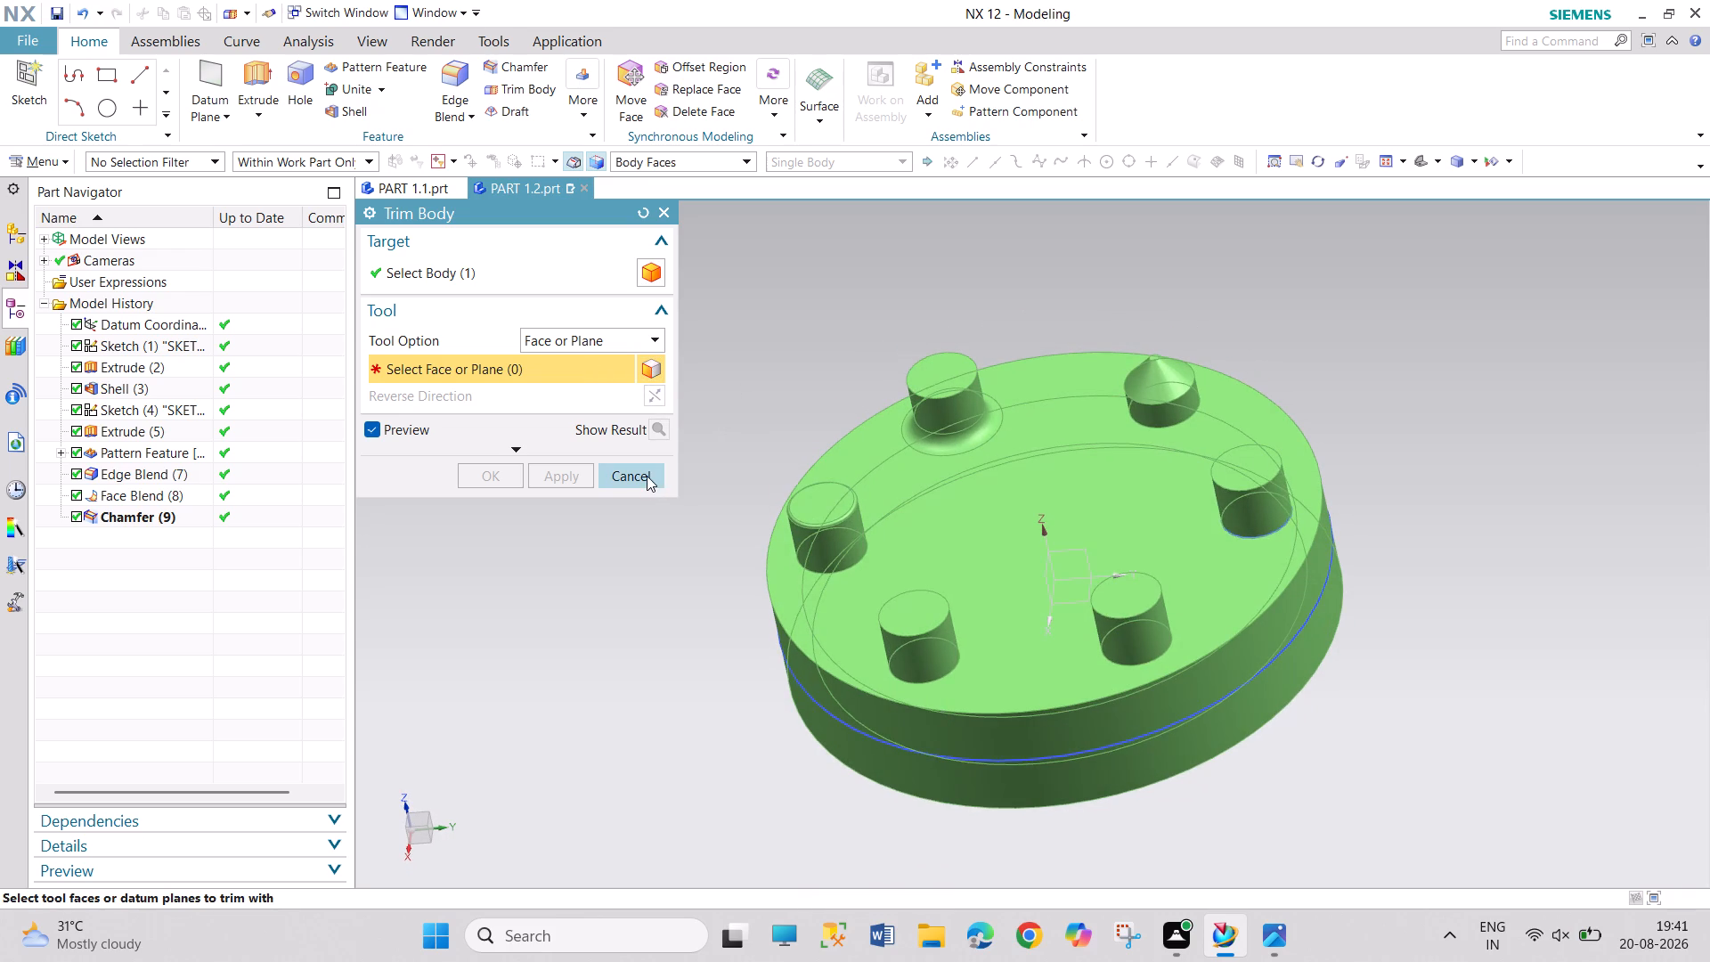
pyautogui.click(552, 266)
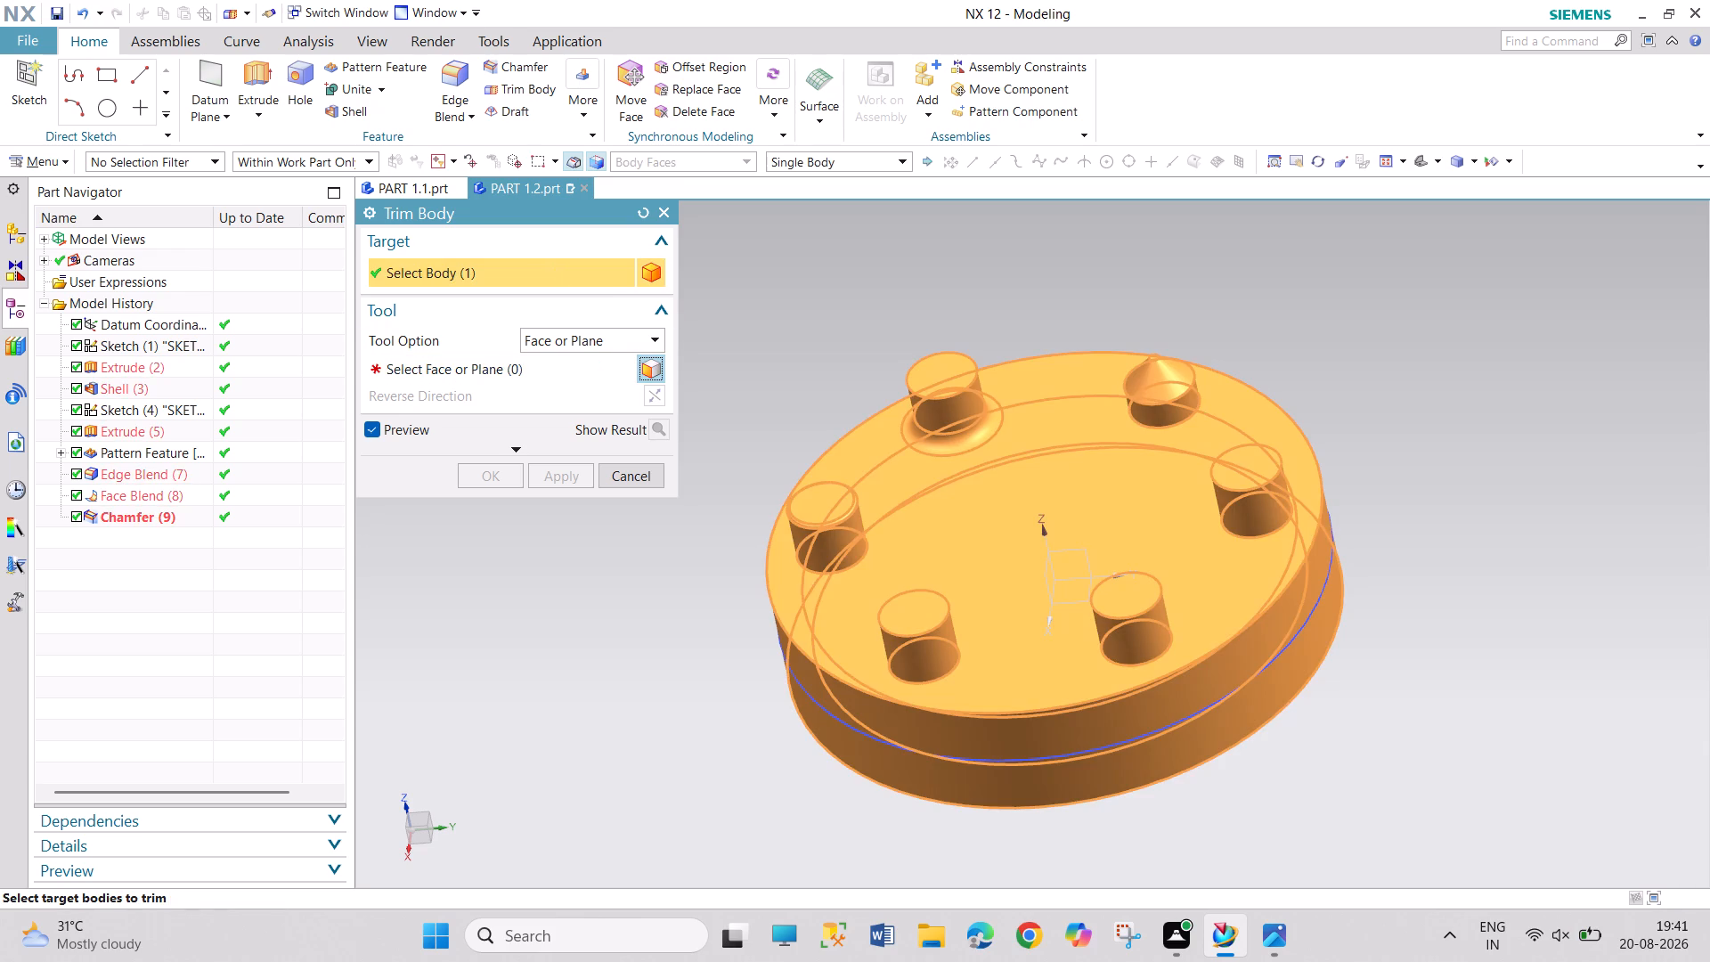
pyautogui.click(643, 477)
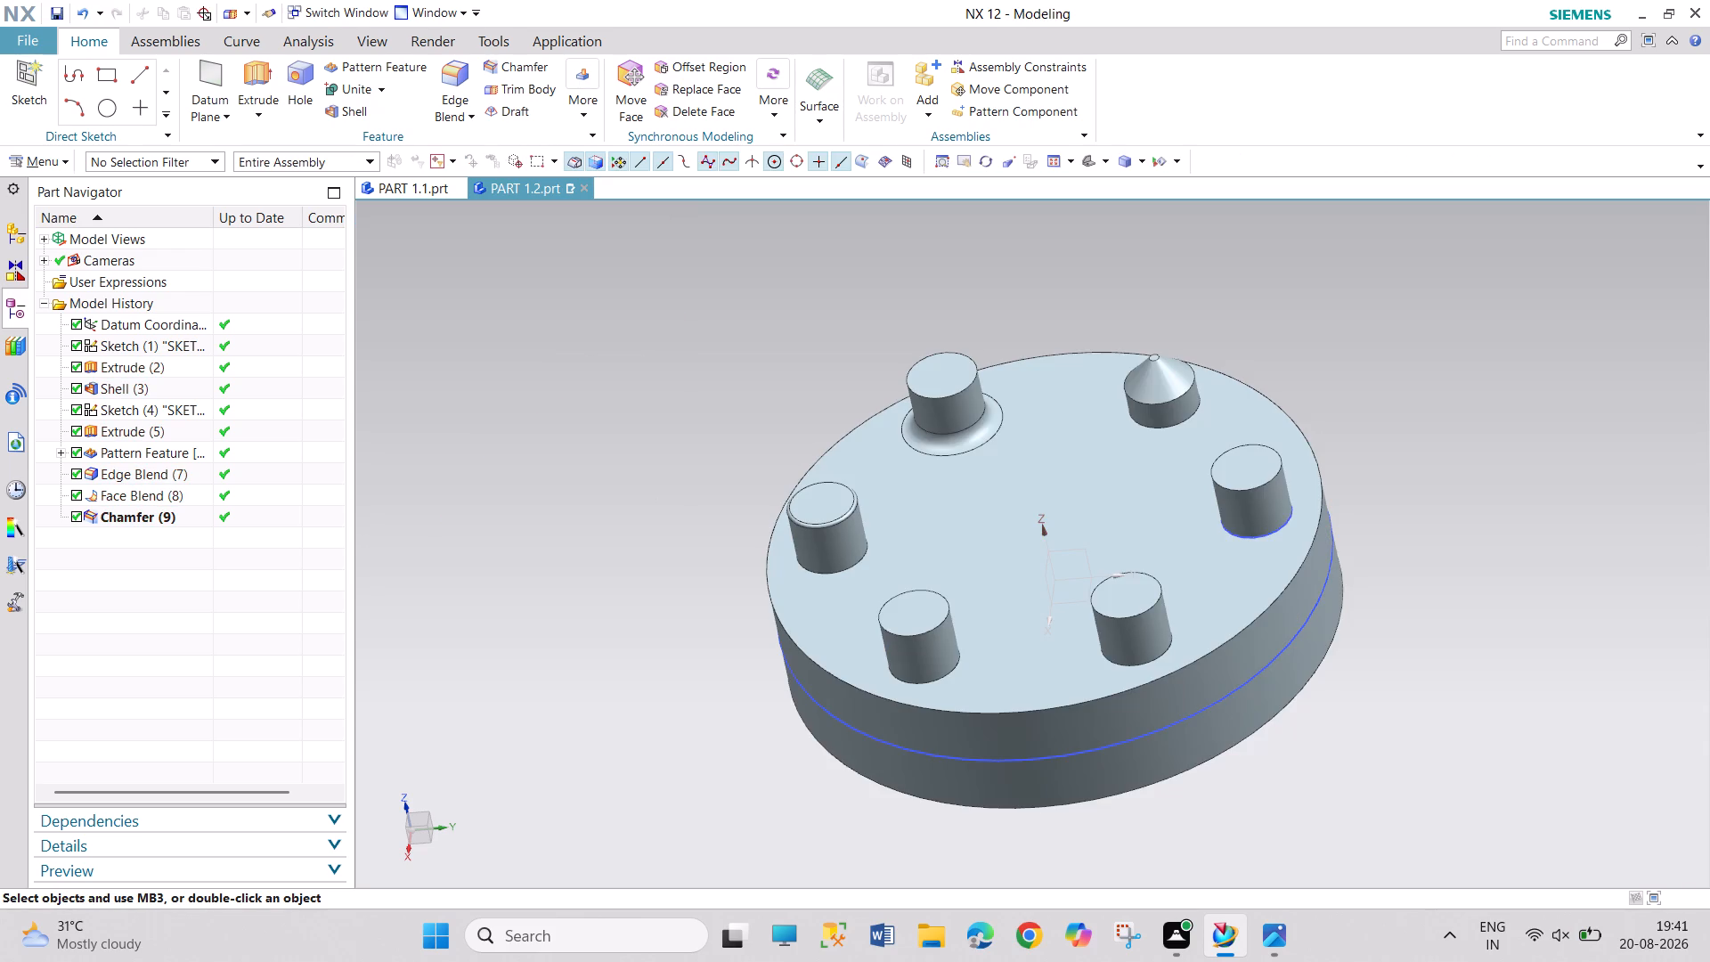
# Sketch a circle about 56 mm in diameter on the disc's top face, centred on the sketch origin.
pyautogui.click(45, 161)
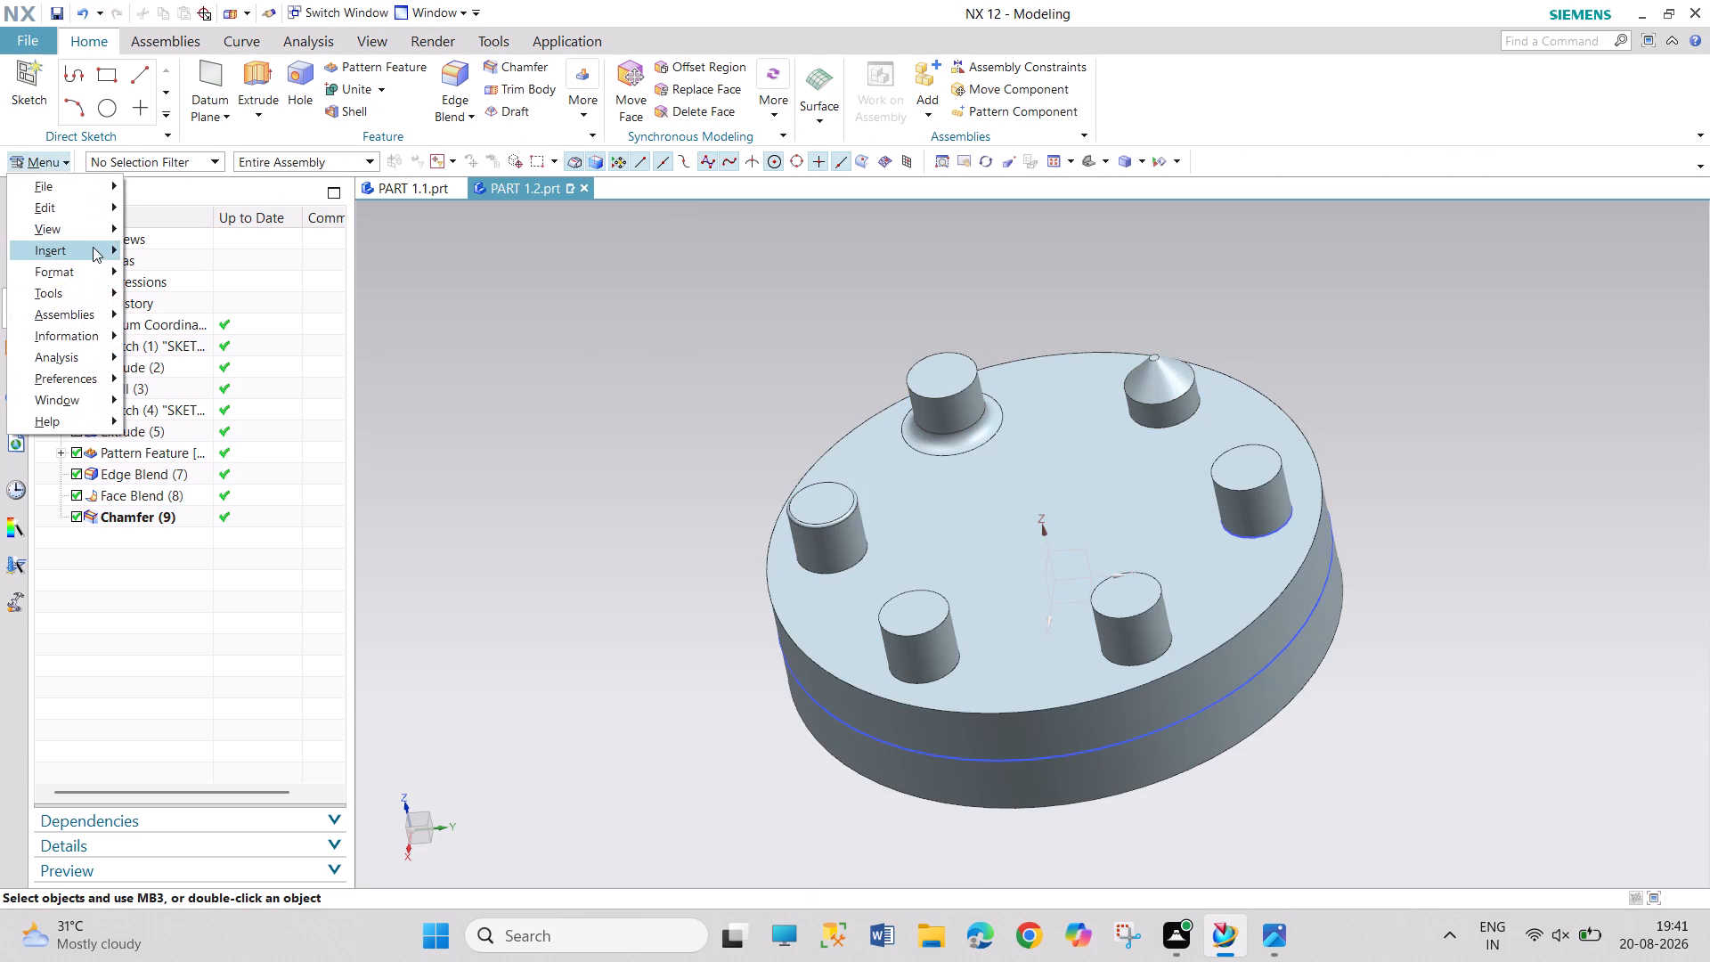
pyautogui.click(93, 247)
pyautogui.click(199, 274)
pyautogui.click(1009, 537)
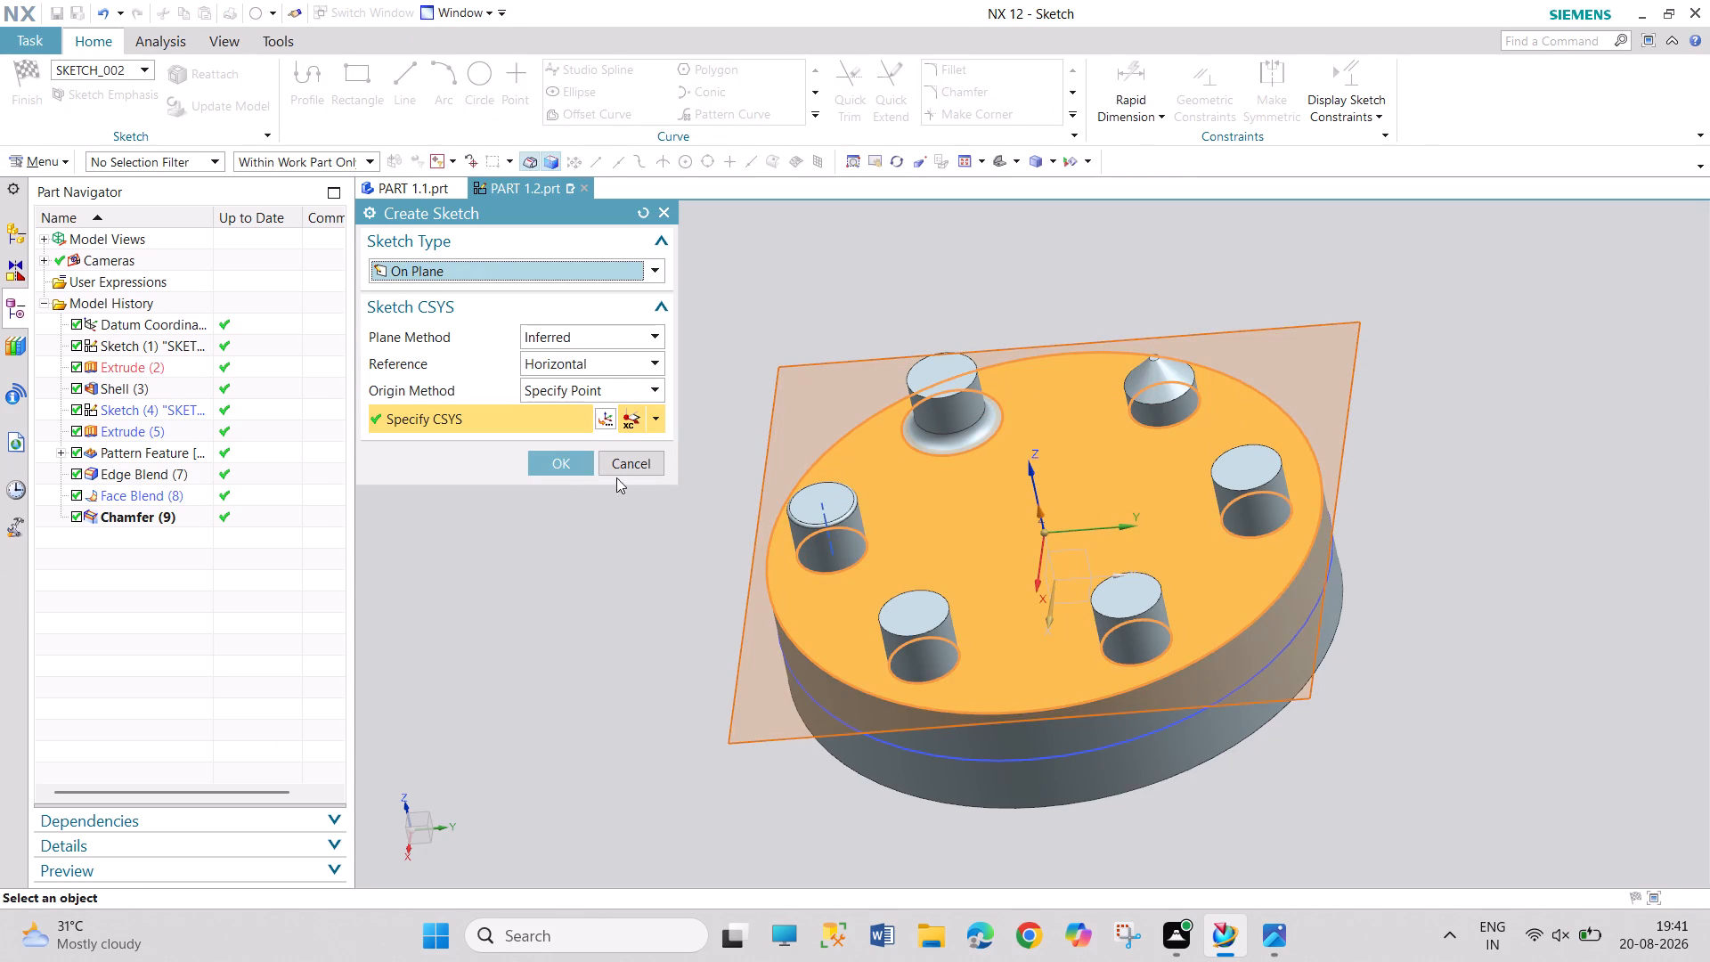
pyautogui.click(562, 460)
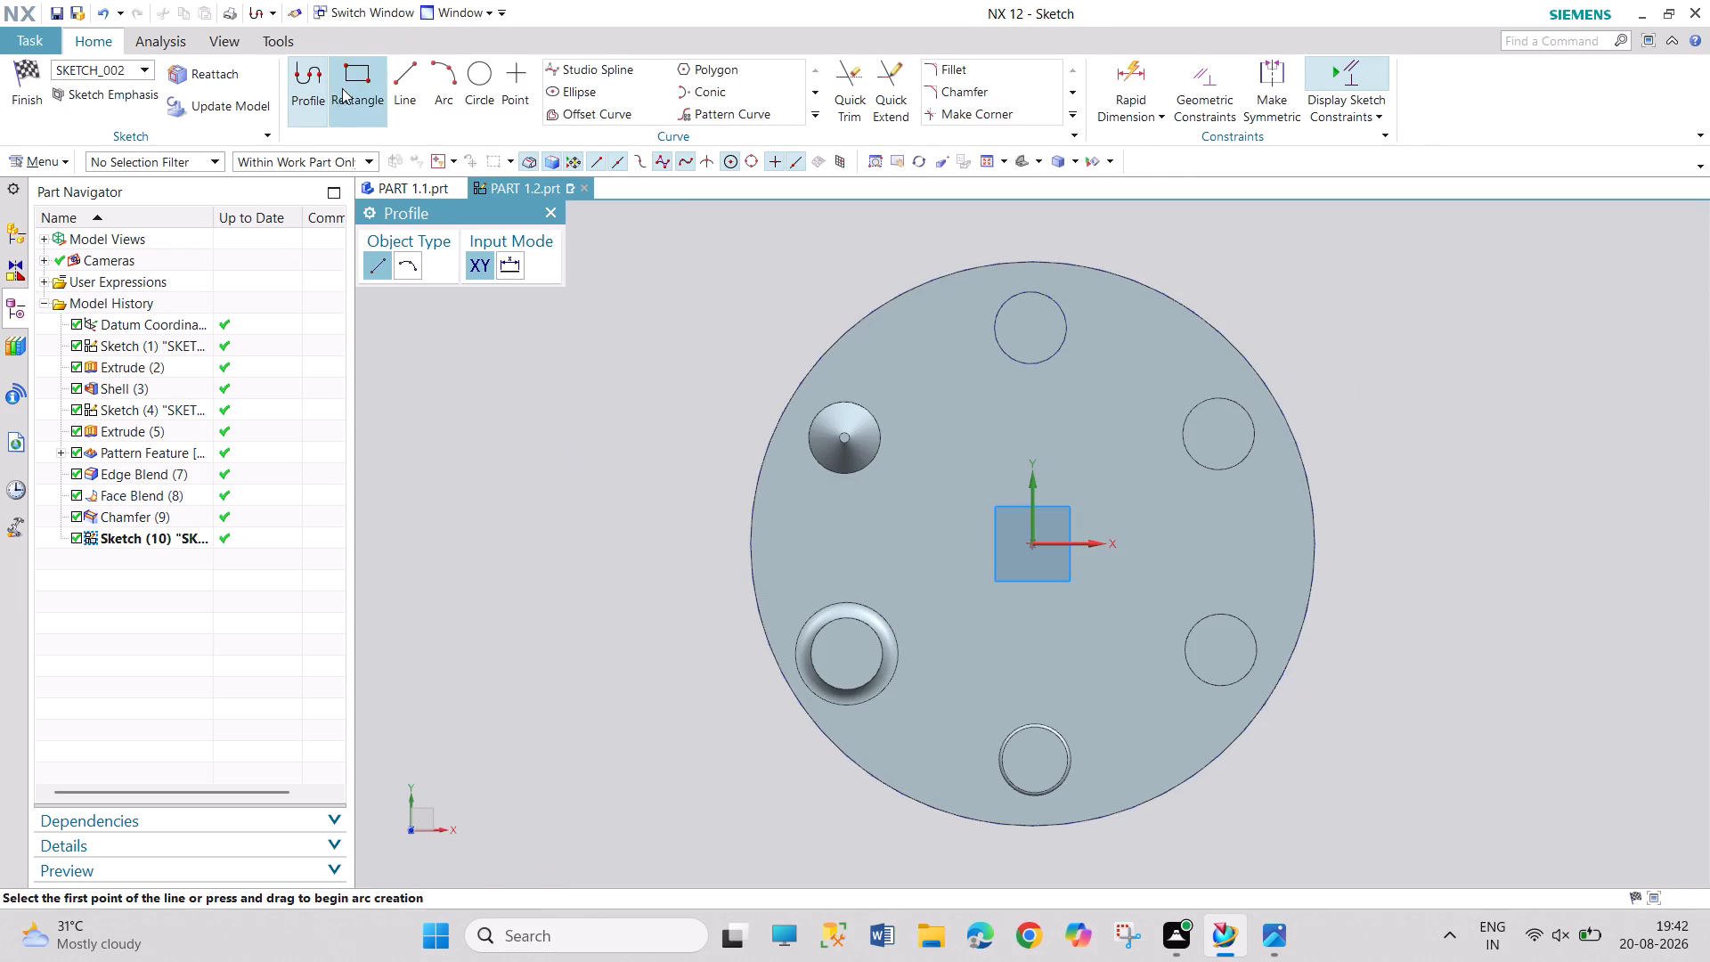
pyautogui.click(469, 69)
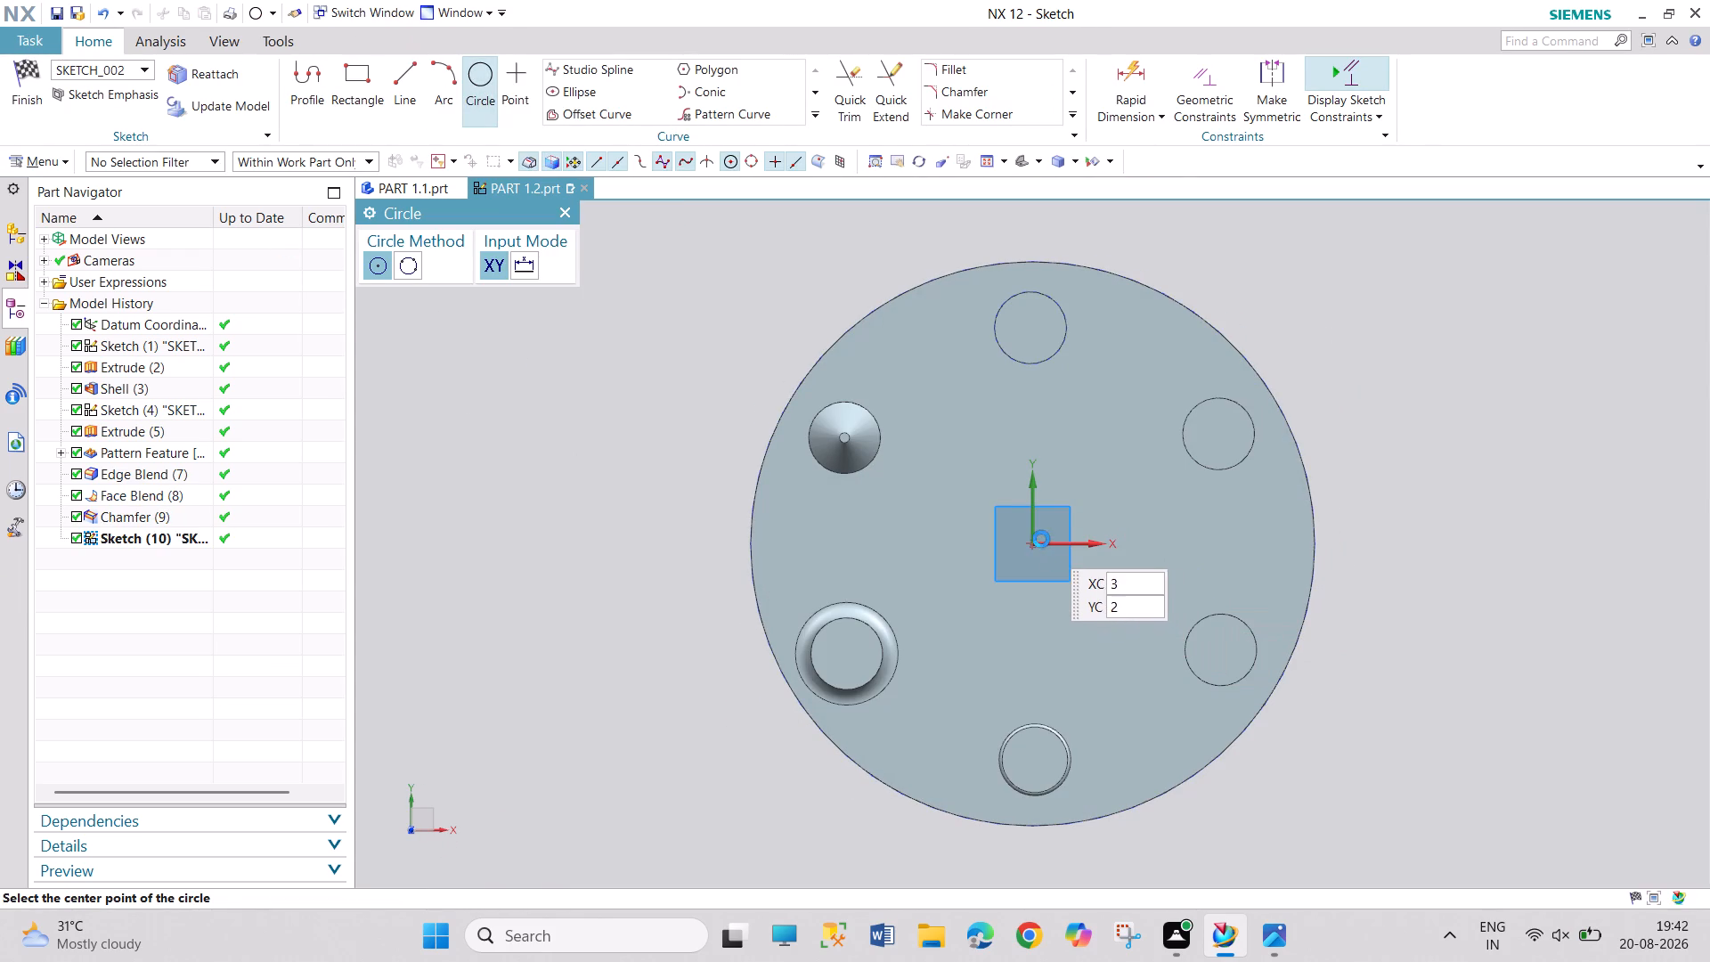
pyautogui.click(1034, 543)
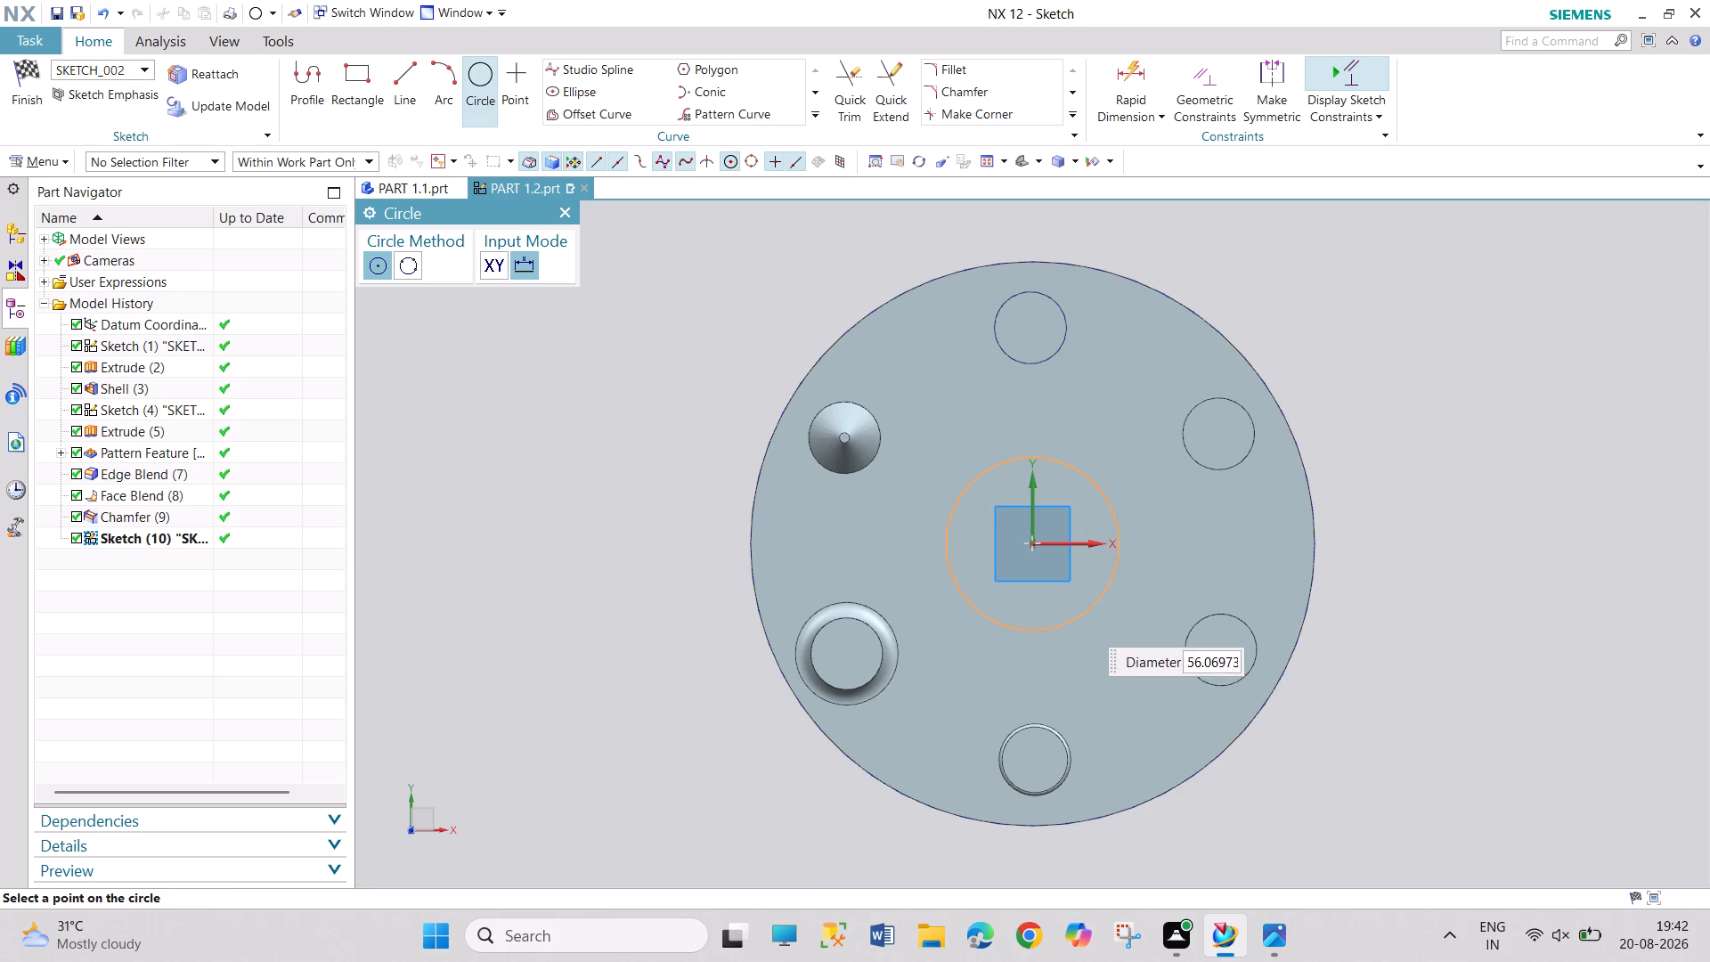
pyautogui.click(1079, 617)
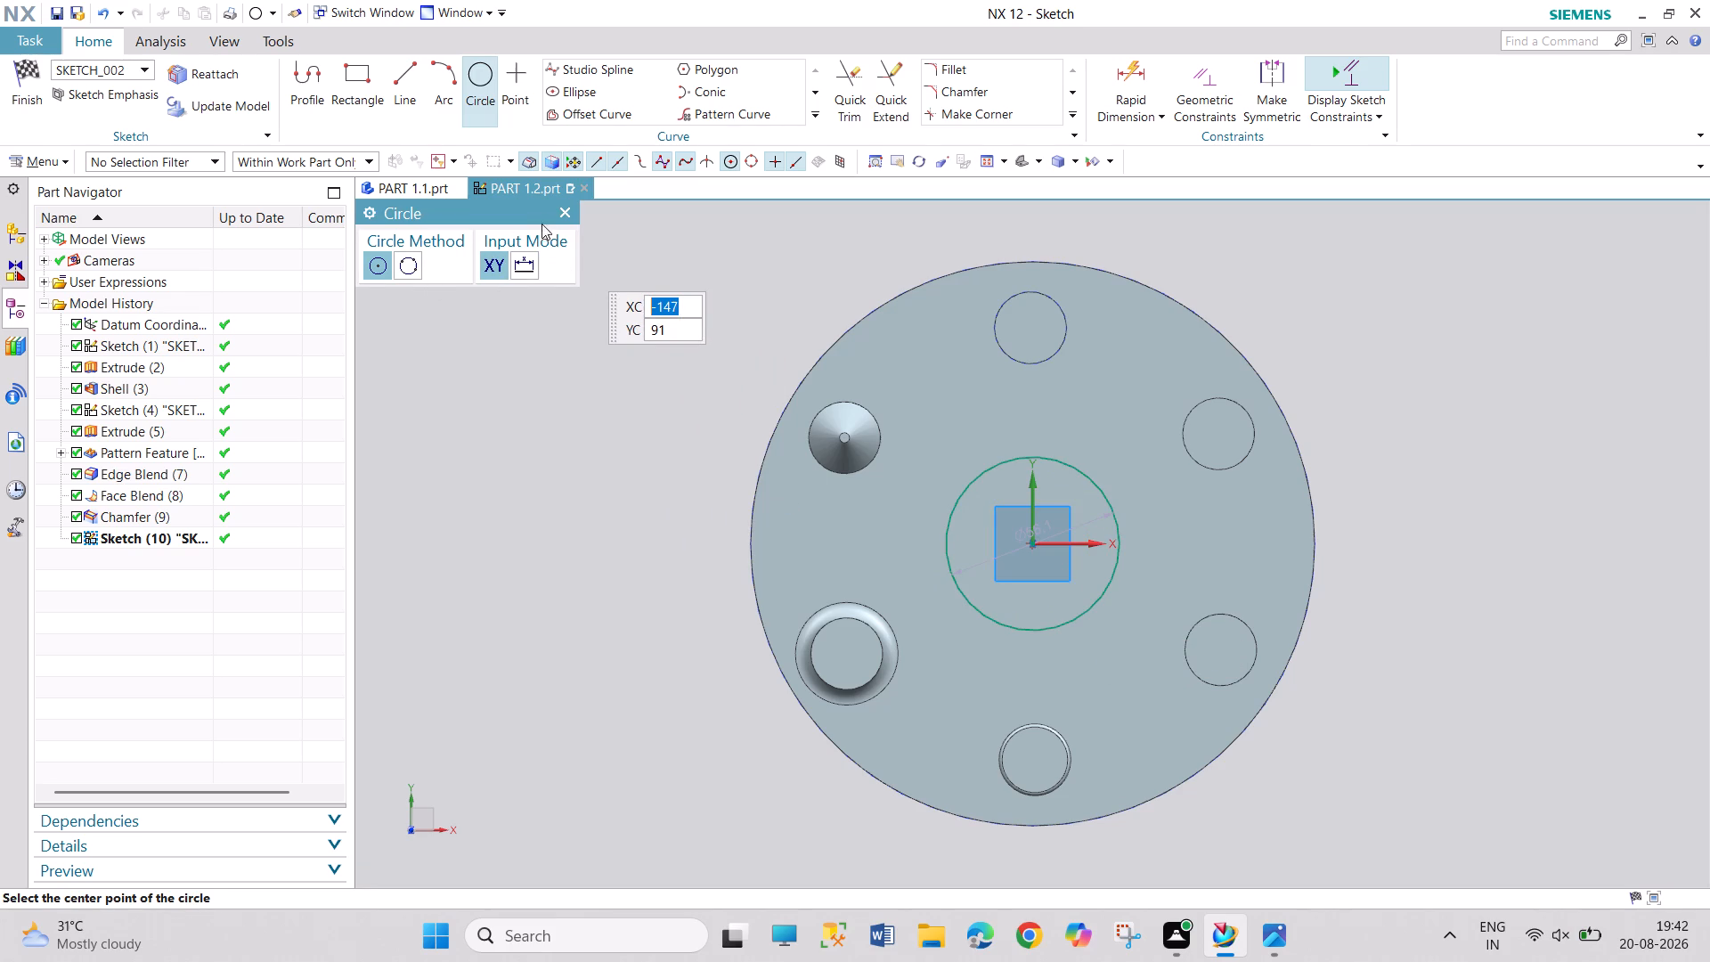
pyautogui.click(554, 215)
pyautogui.moveTo(569, 213); pyautogui.dragTo(558, 215)
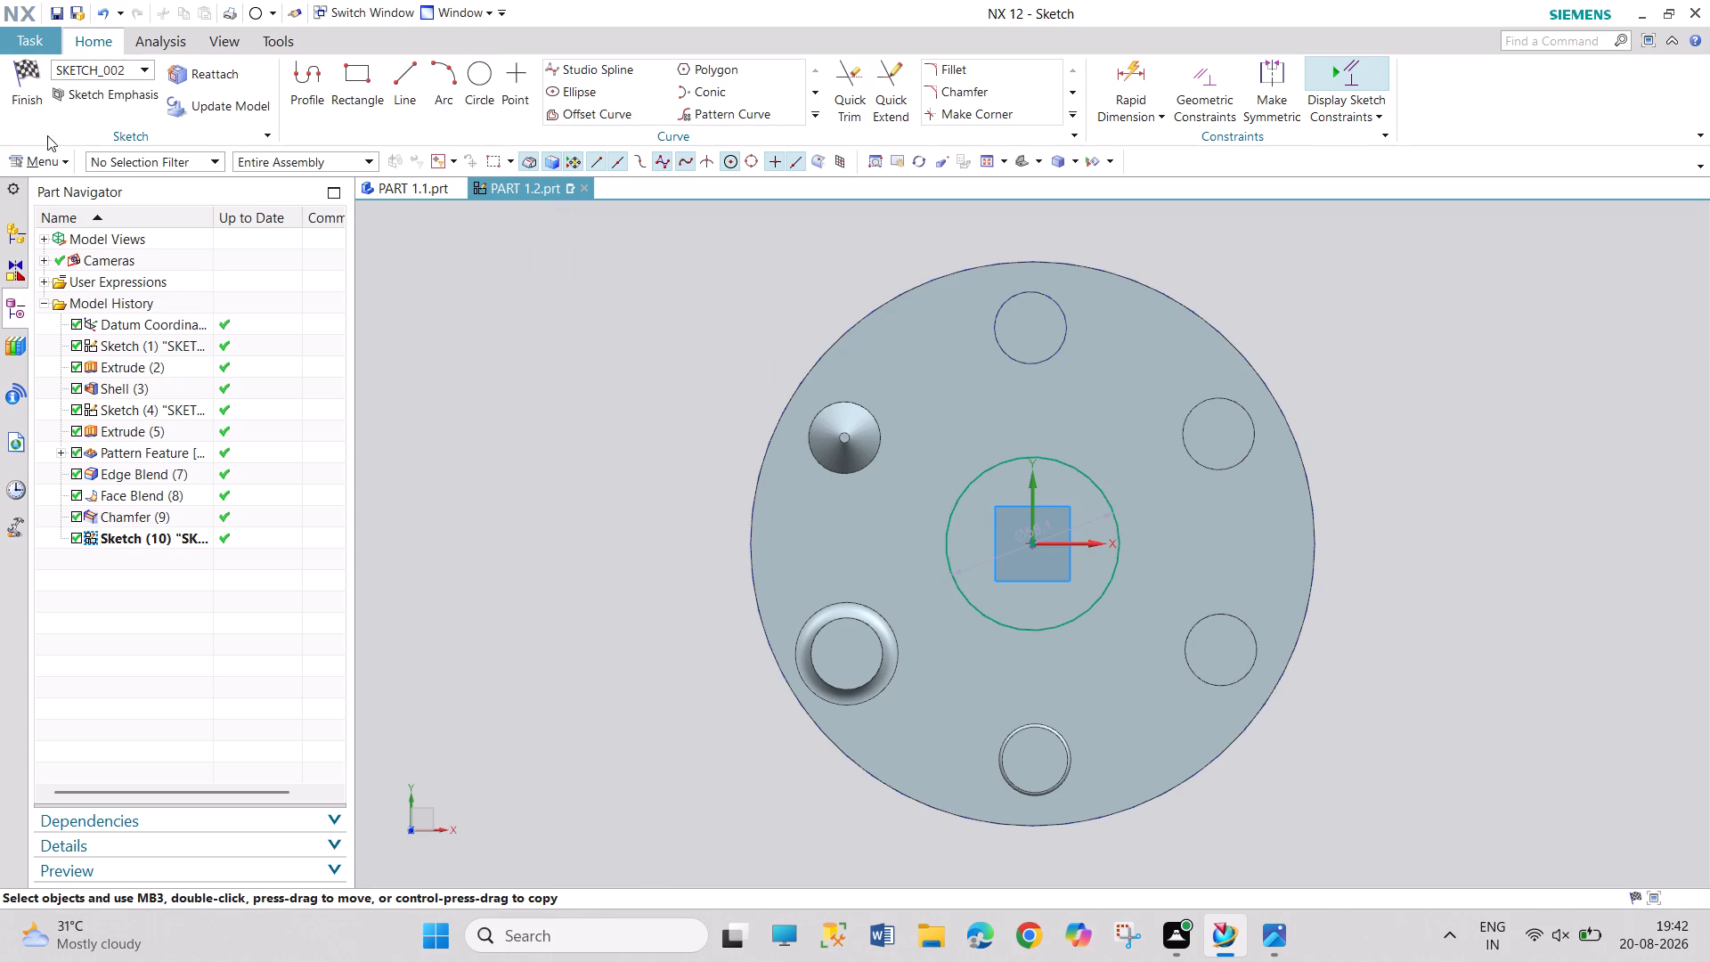
pyautogui.click(5, 108)
pyautogui.click(19, 103)
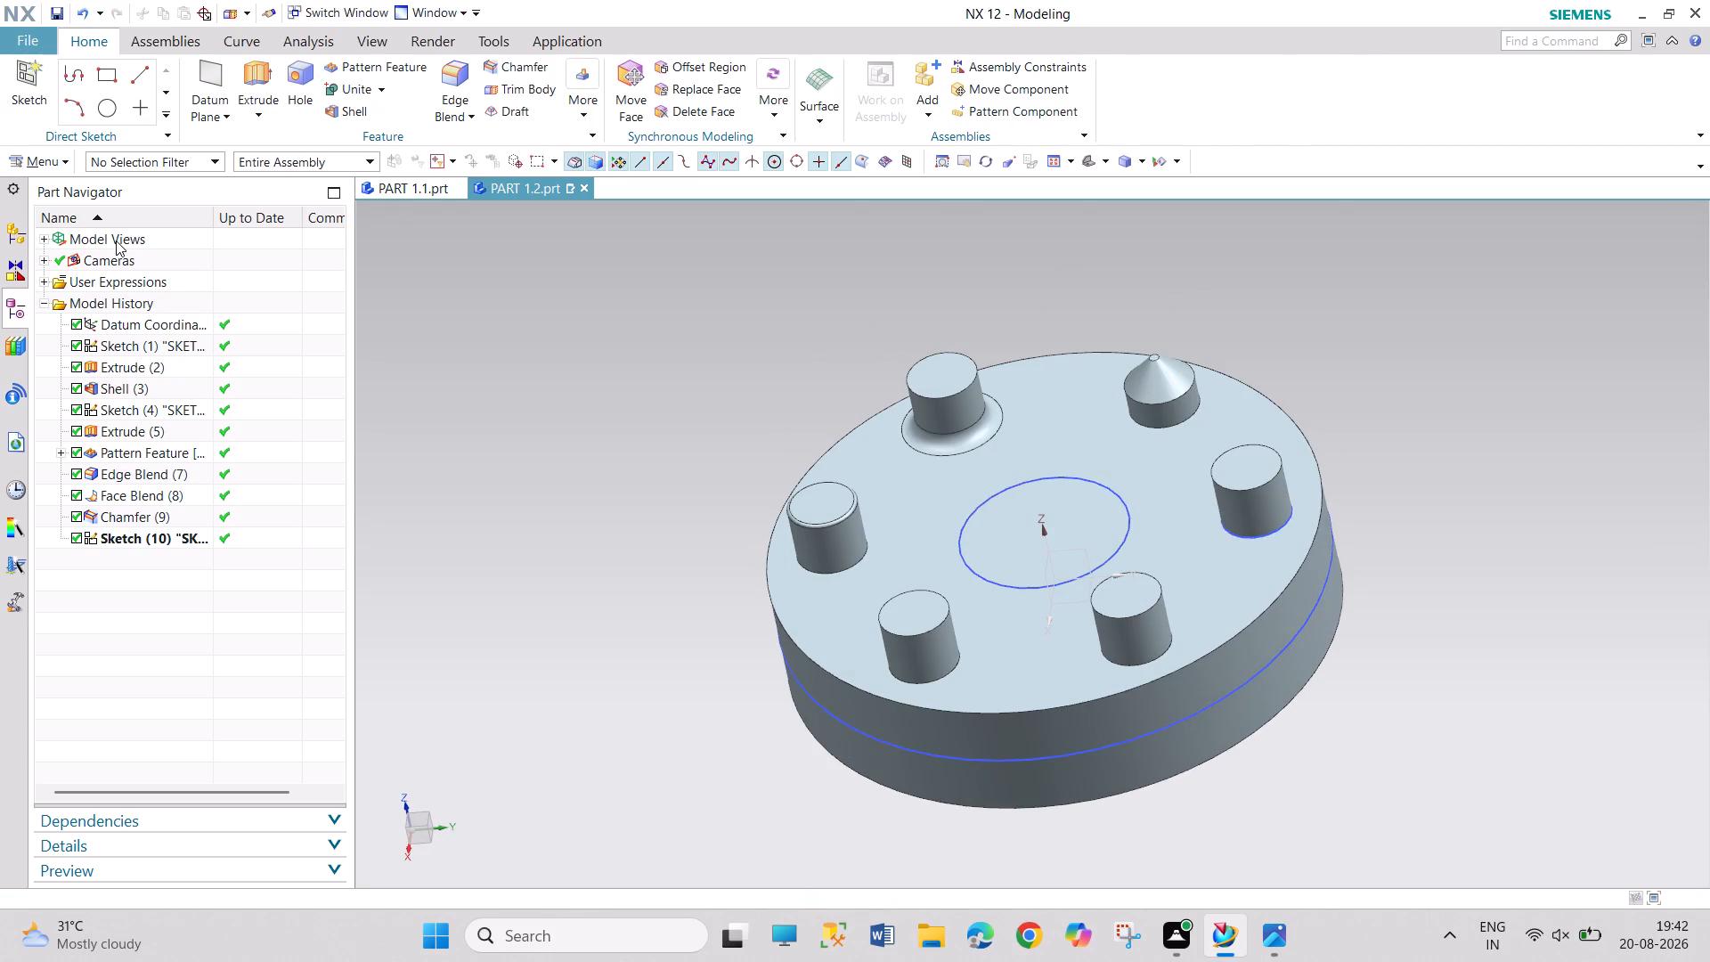
# Extrude the central circle 50 mm upward from the disc's top face with the Inferred Boolean.
pyautogui.moveTo(486, 667); pyautogui.dragTo(484, 651, button='middle')
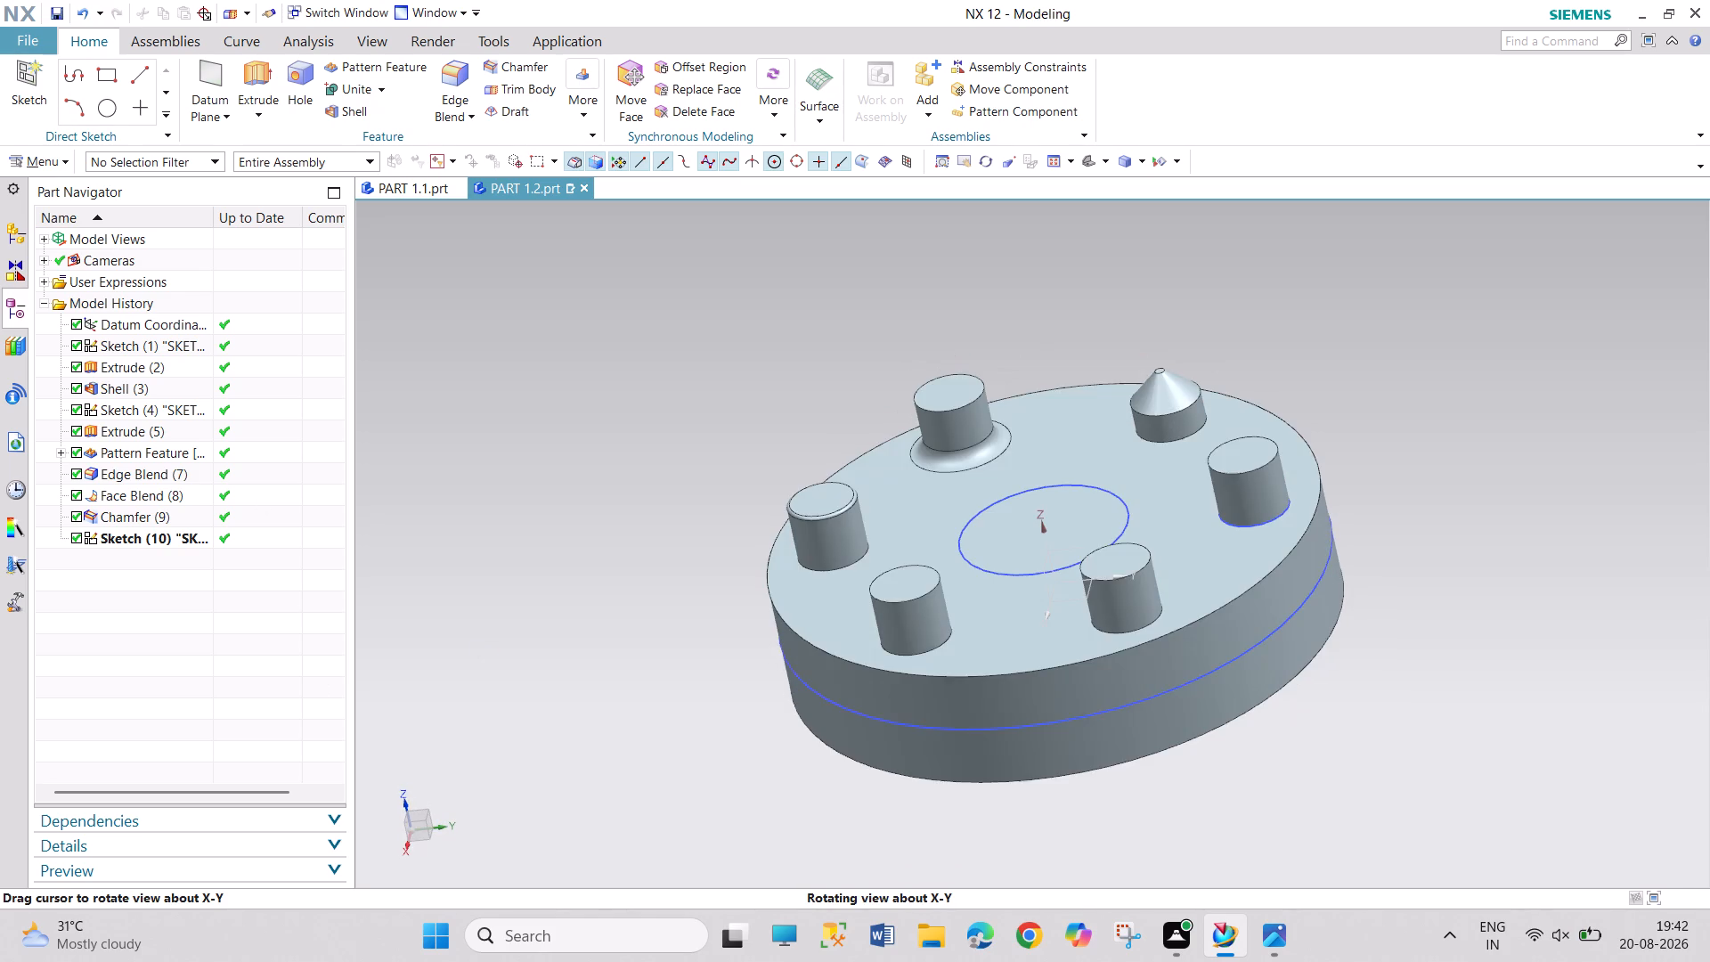
pyautogui.moveTo(484, 651); pyautogui.dragTo(484, 652, button='middle')
pyautogui.click(250, 92)
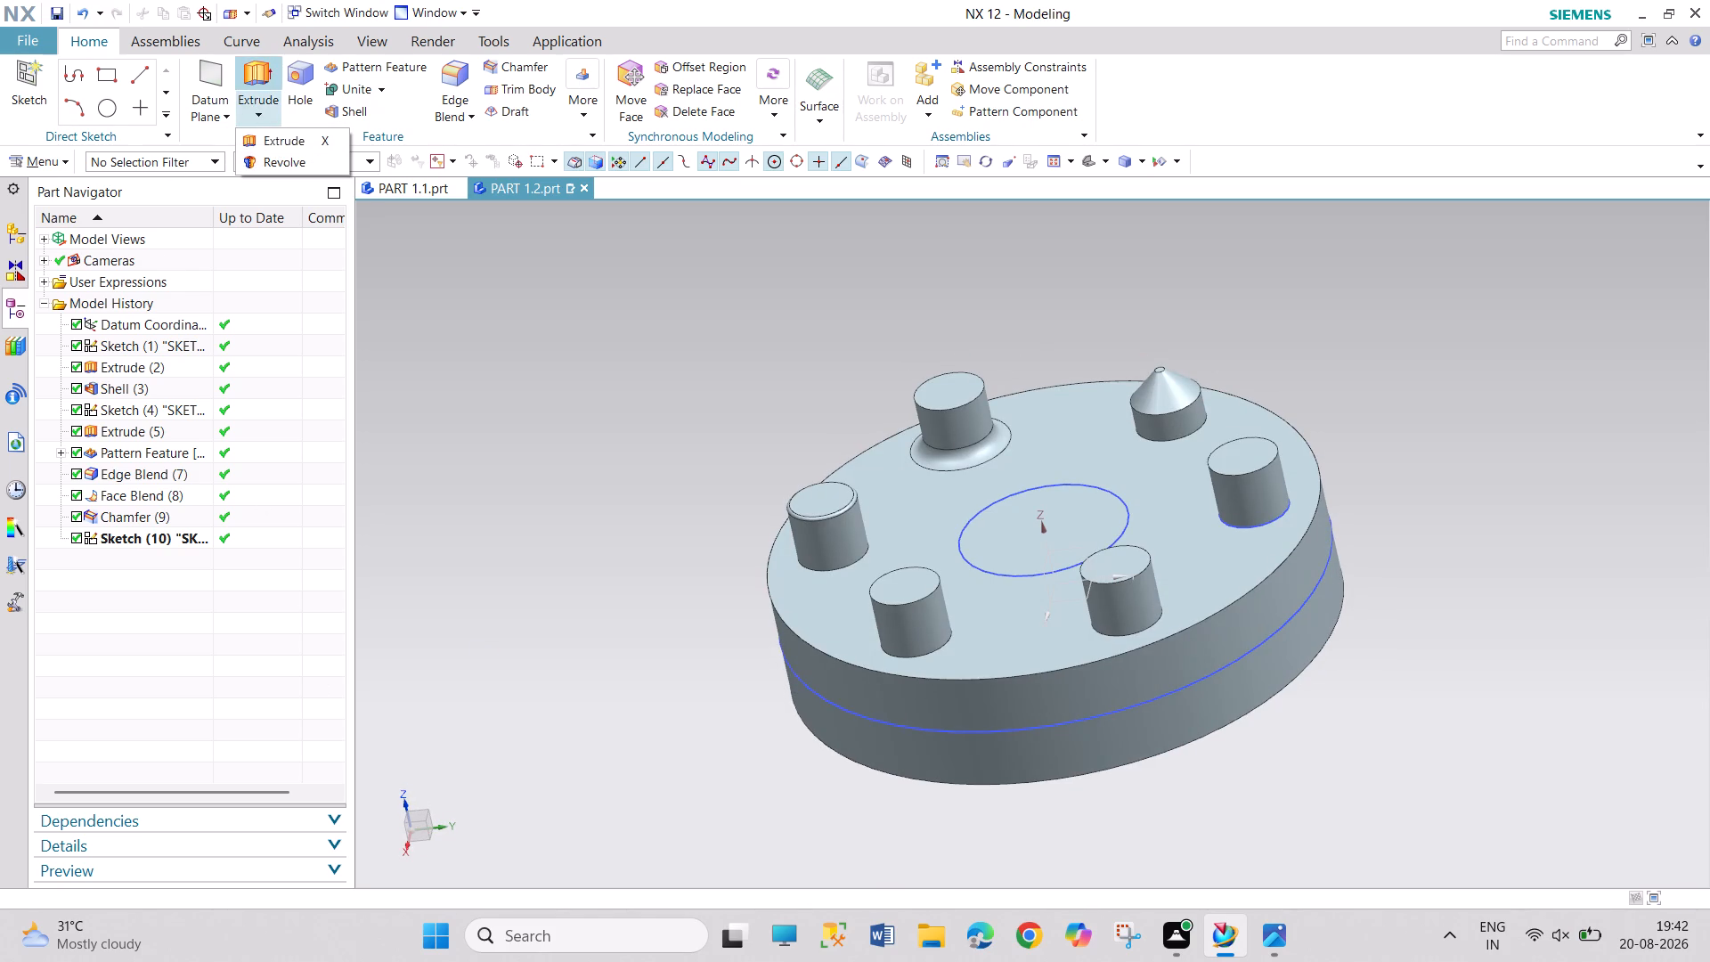
pyautogui.click(274, 135)
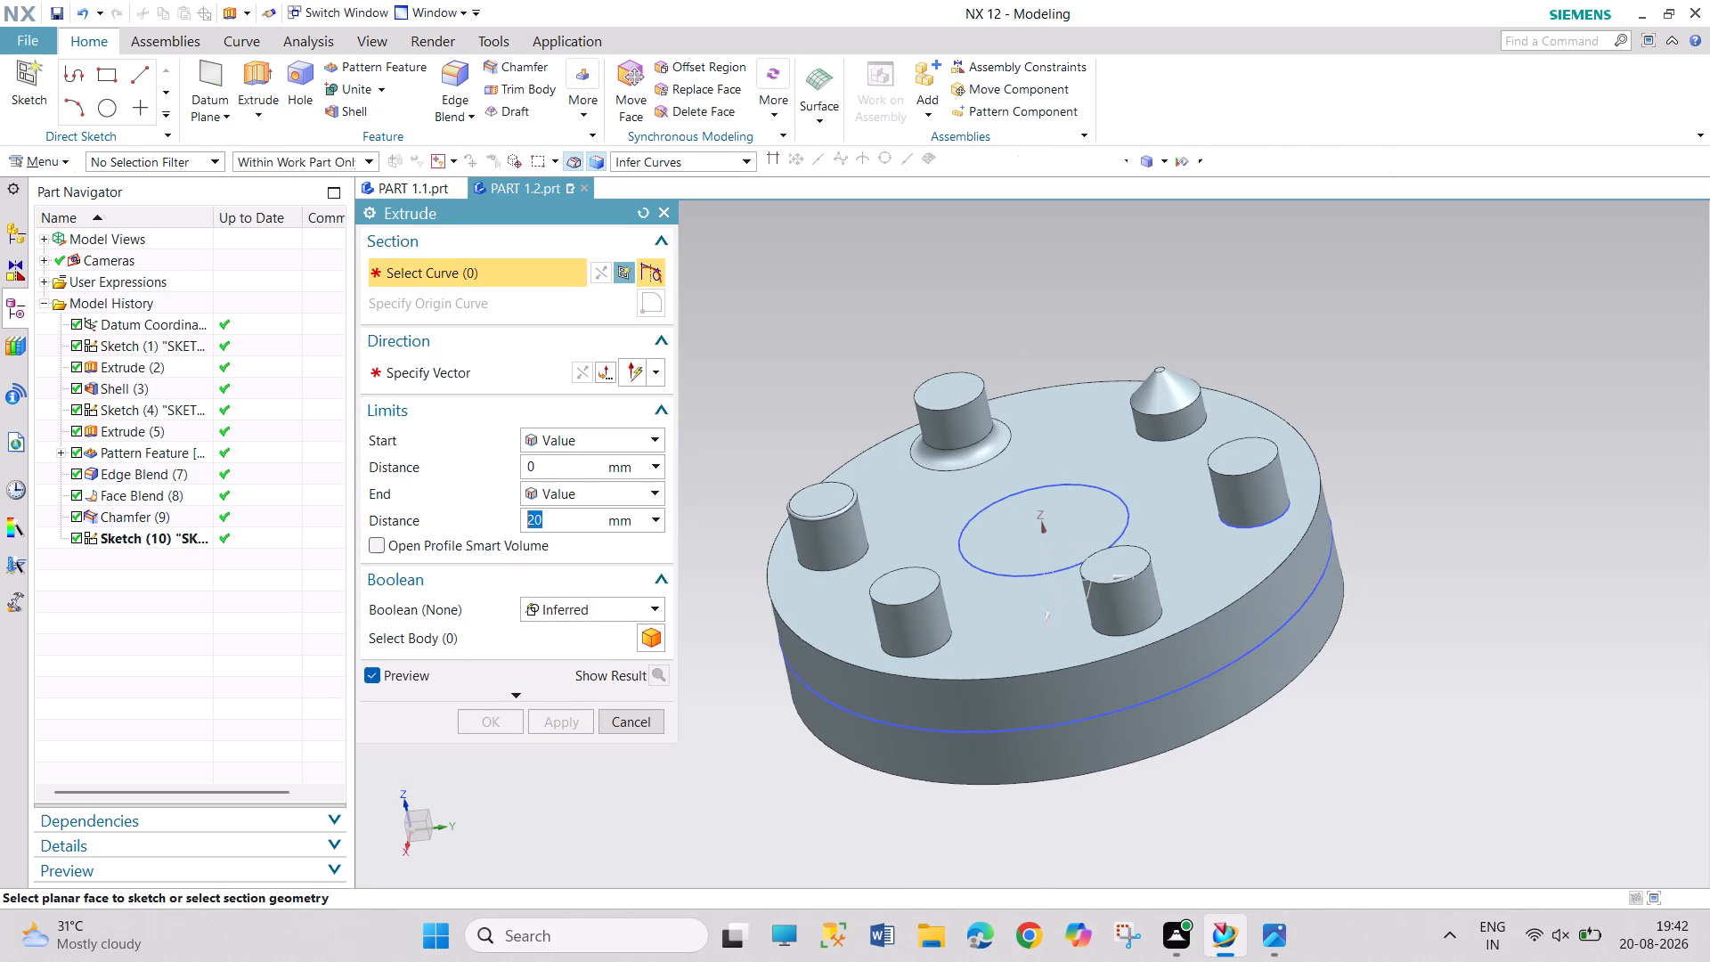
pyautogui.click(1011, 577)
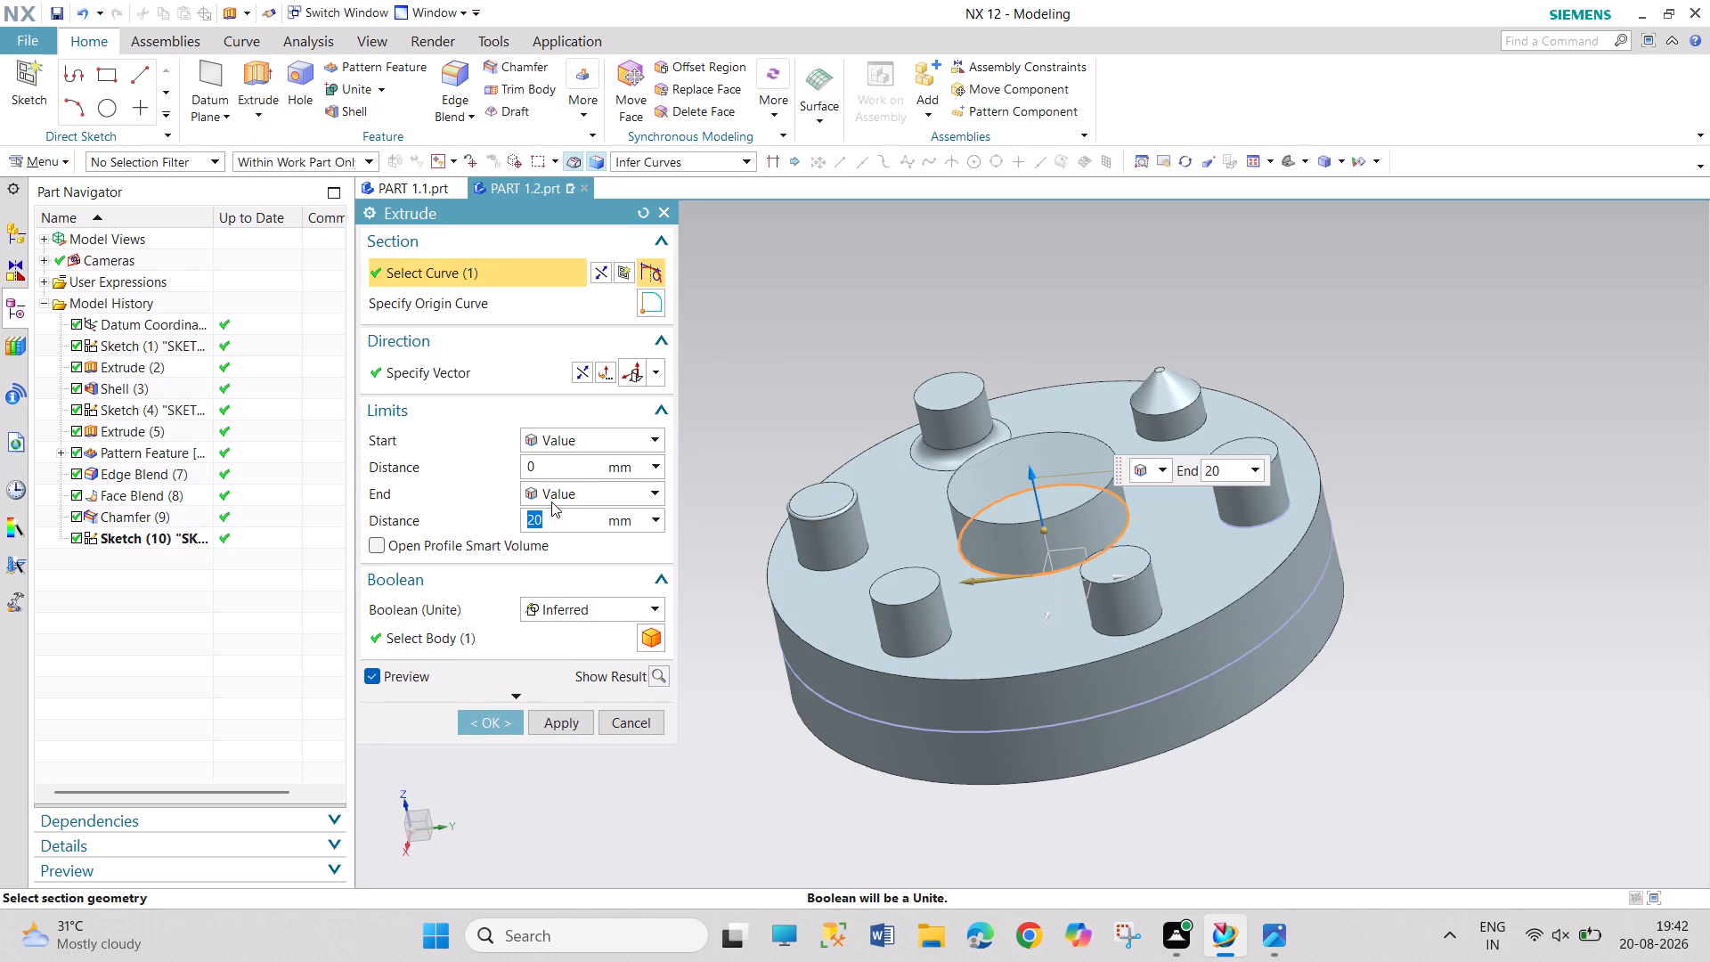
pyautogui.write('50')
pyautogui.press('Return')
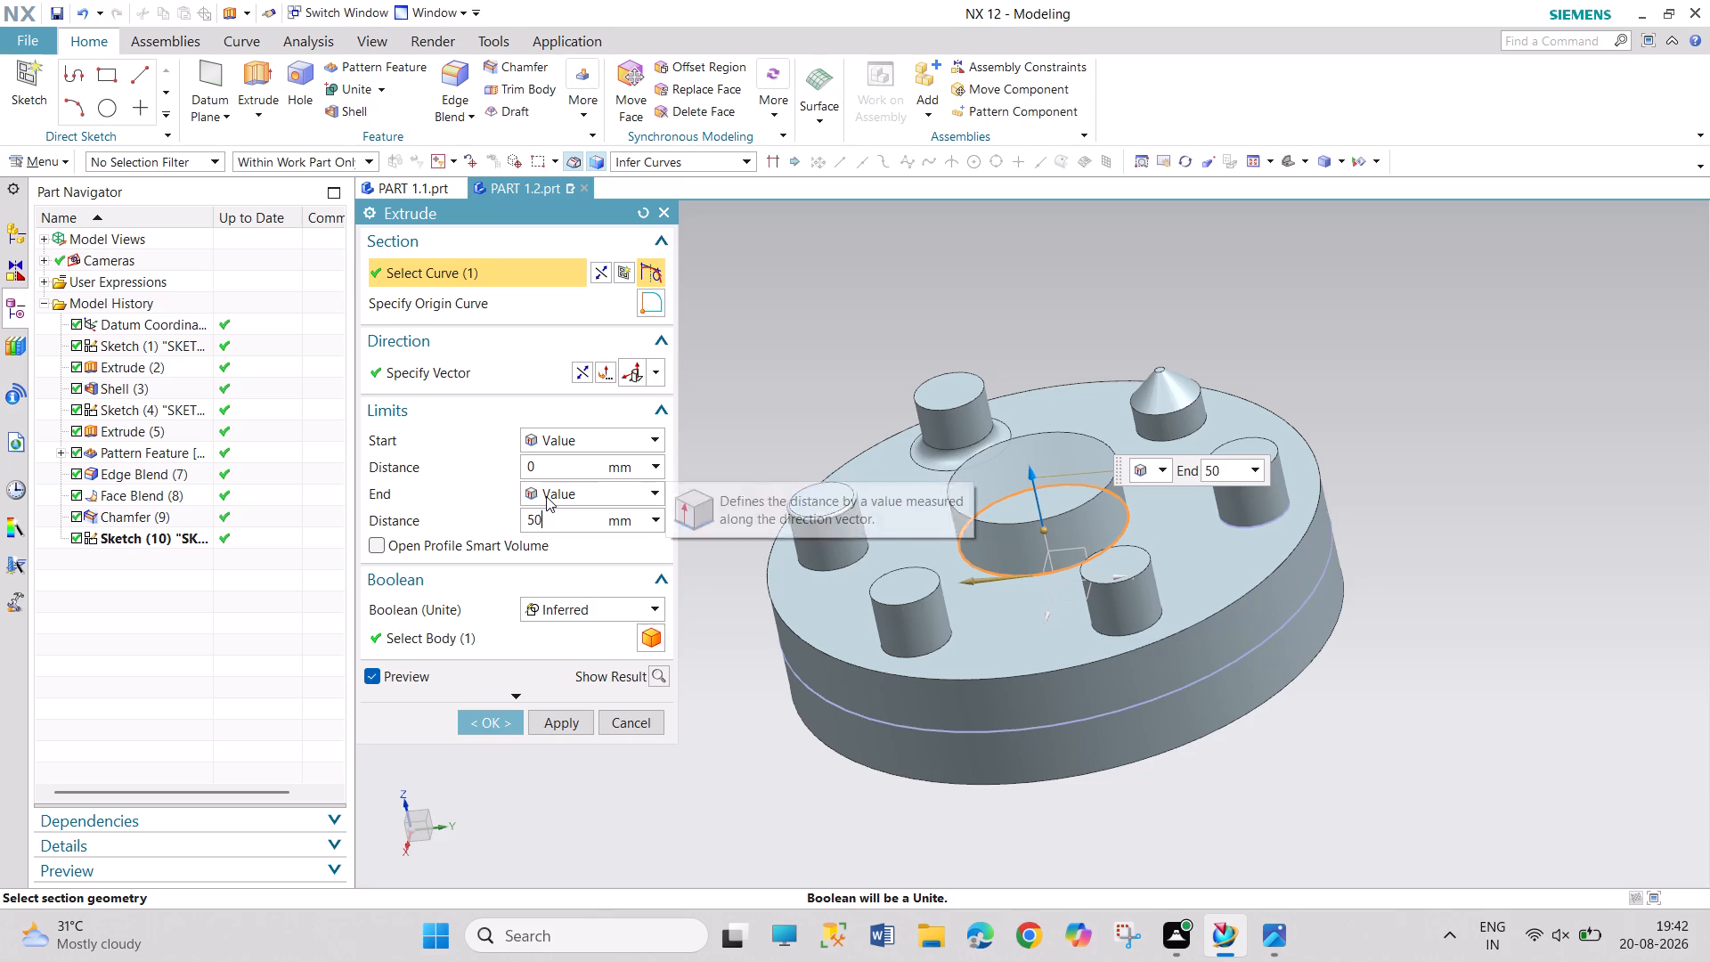
pyautogui.click(504, 719)
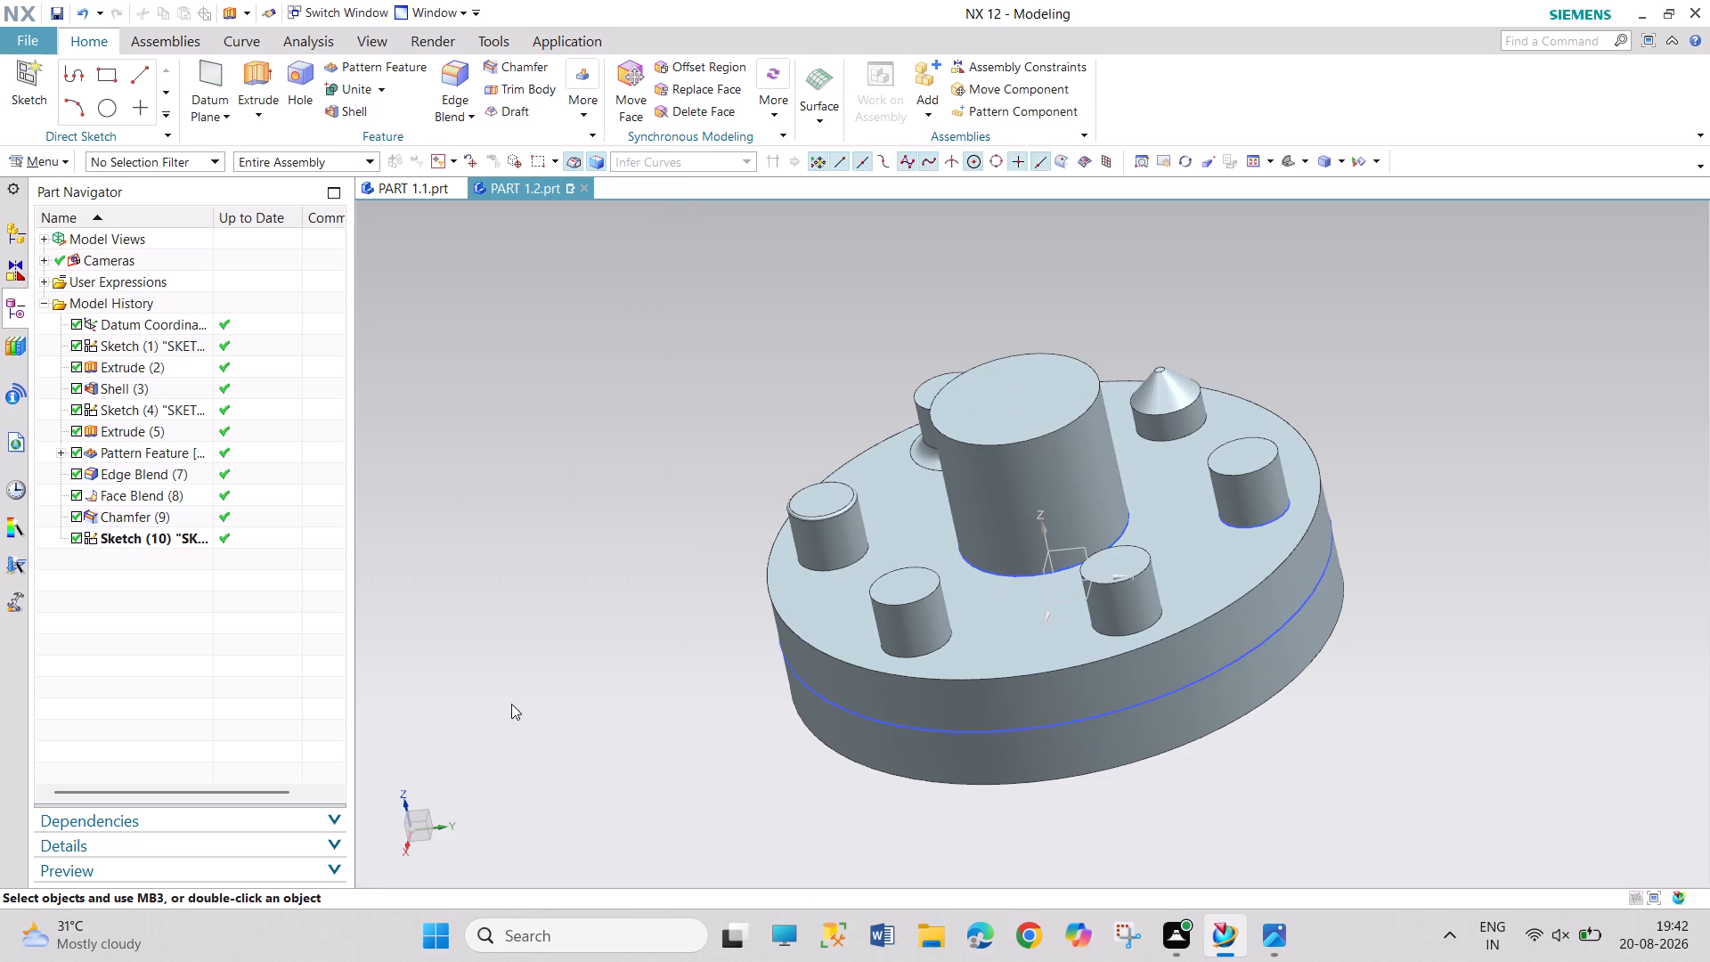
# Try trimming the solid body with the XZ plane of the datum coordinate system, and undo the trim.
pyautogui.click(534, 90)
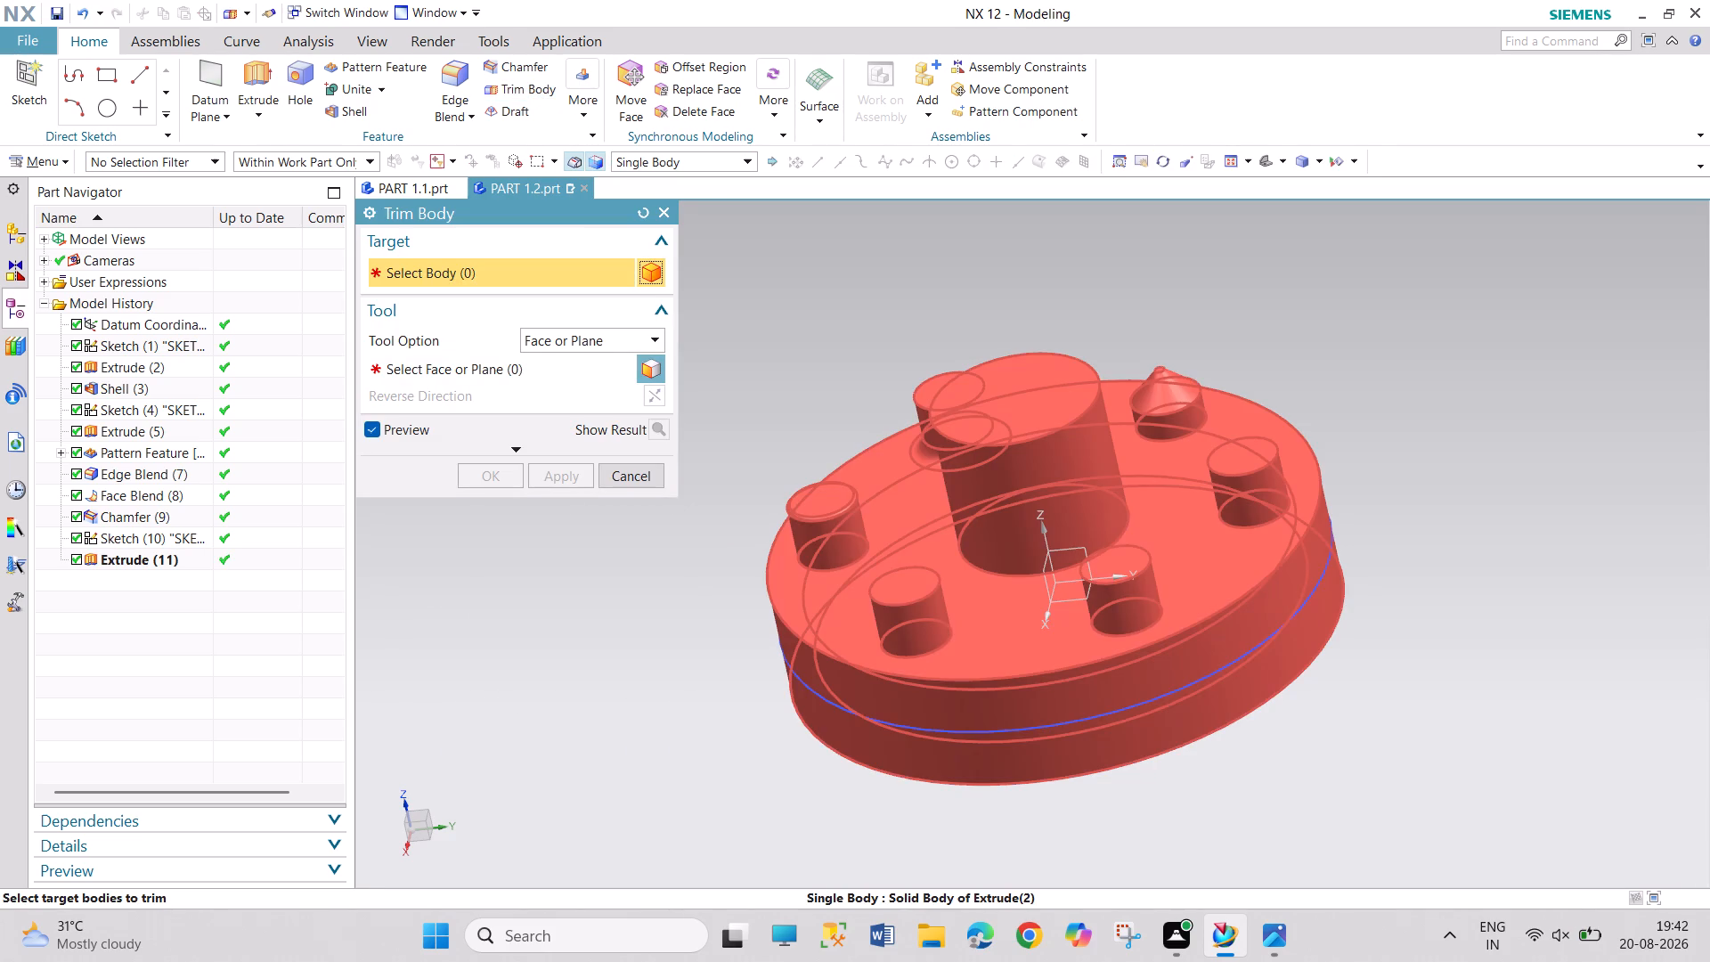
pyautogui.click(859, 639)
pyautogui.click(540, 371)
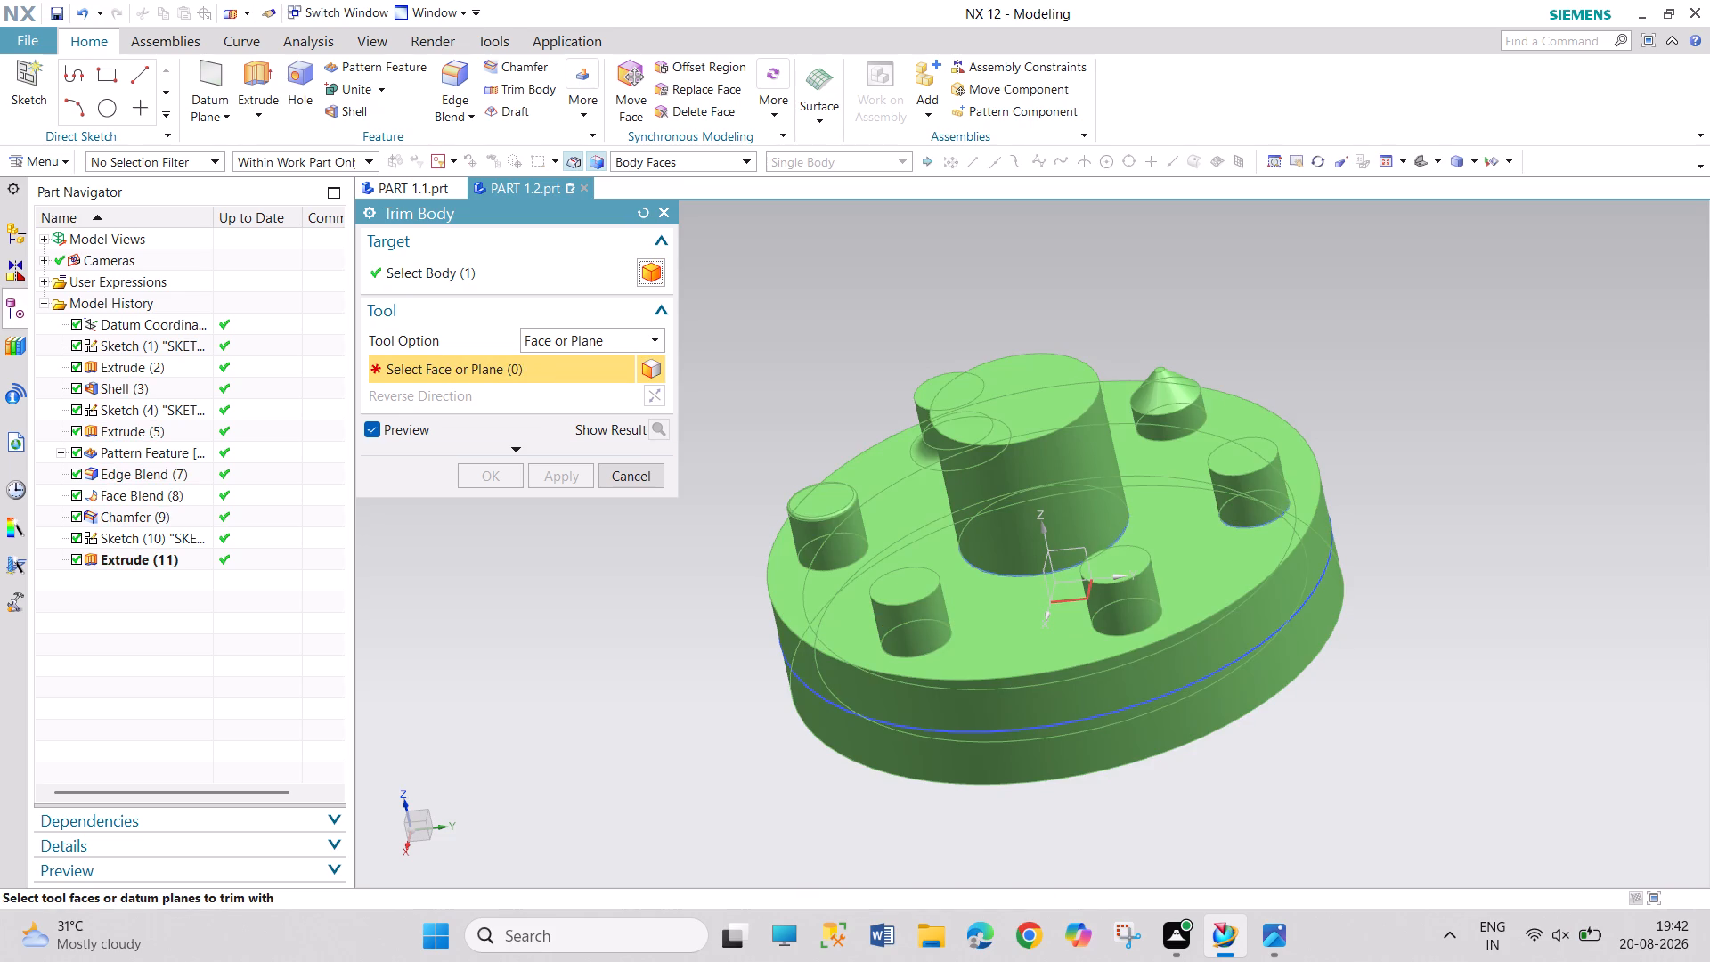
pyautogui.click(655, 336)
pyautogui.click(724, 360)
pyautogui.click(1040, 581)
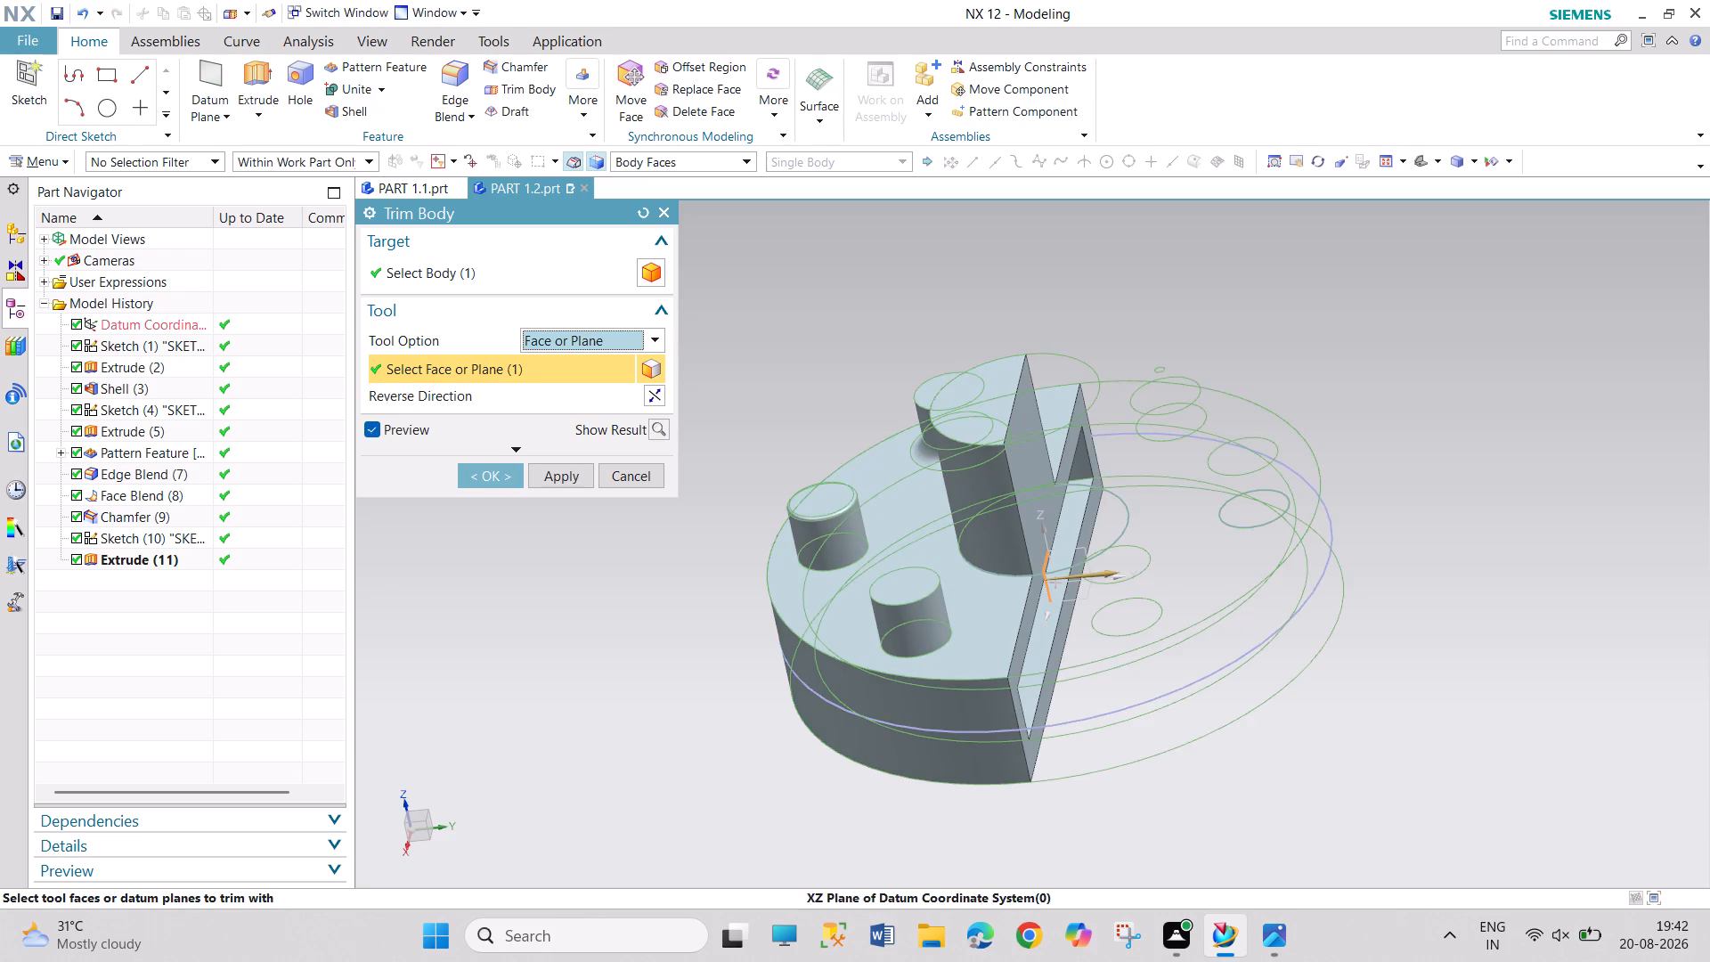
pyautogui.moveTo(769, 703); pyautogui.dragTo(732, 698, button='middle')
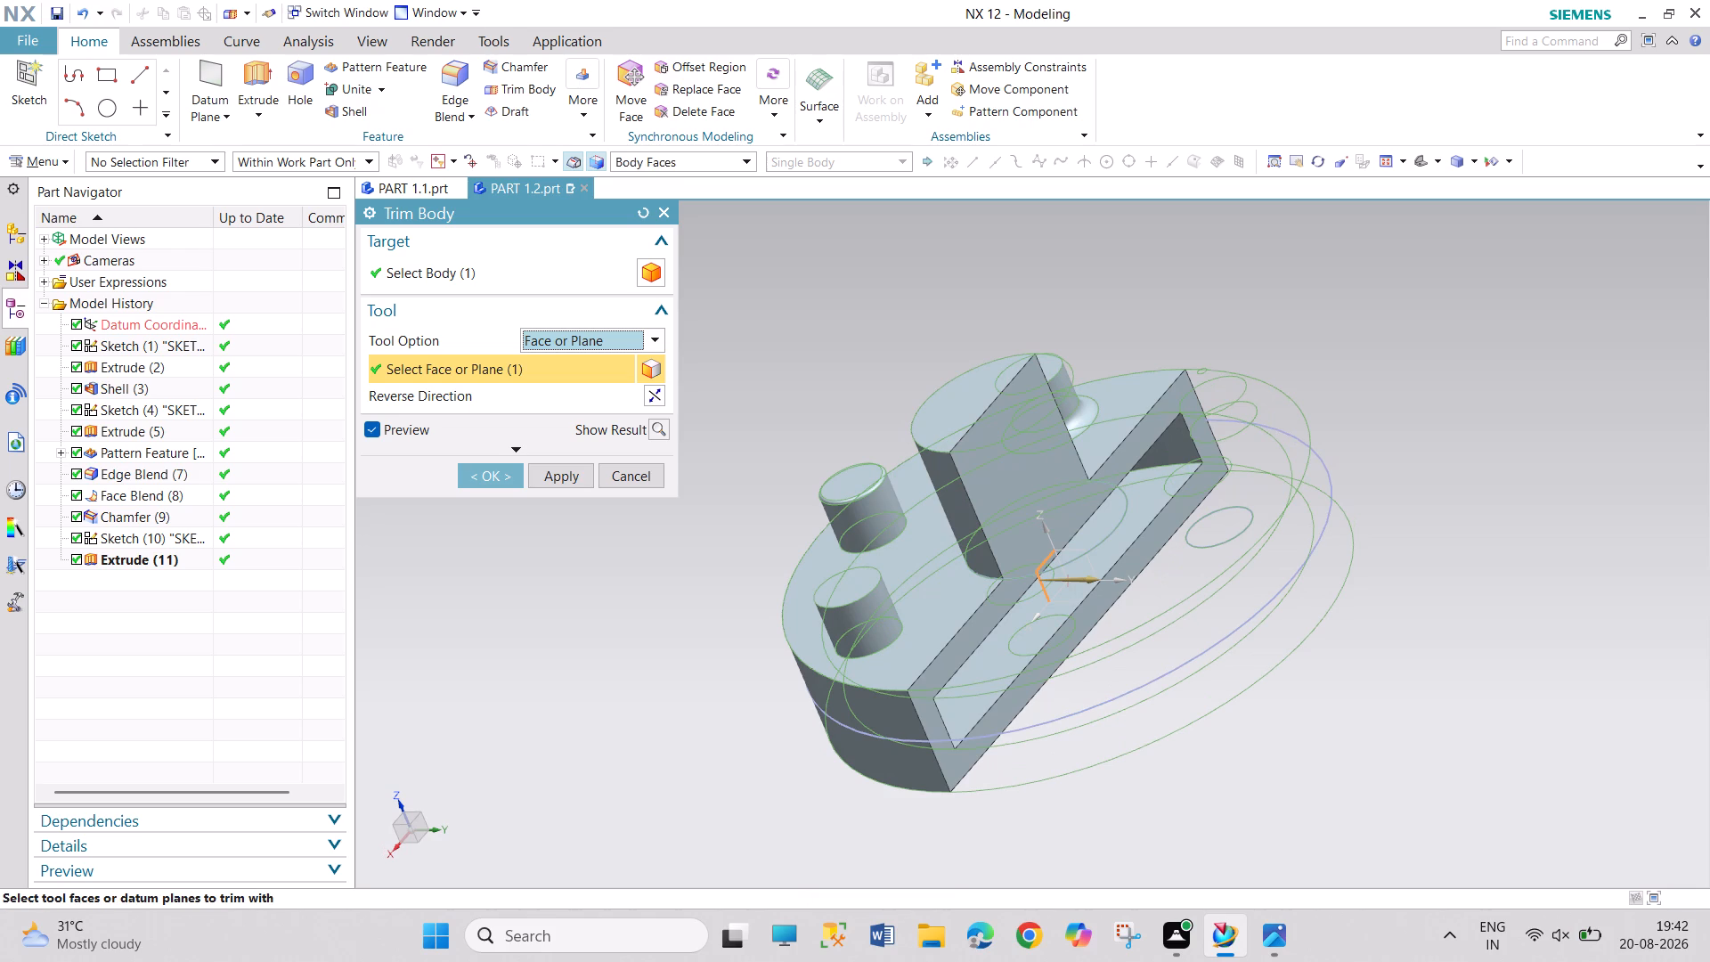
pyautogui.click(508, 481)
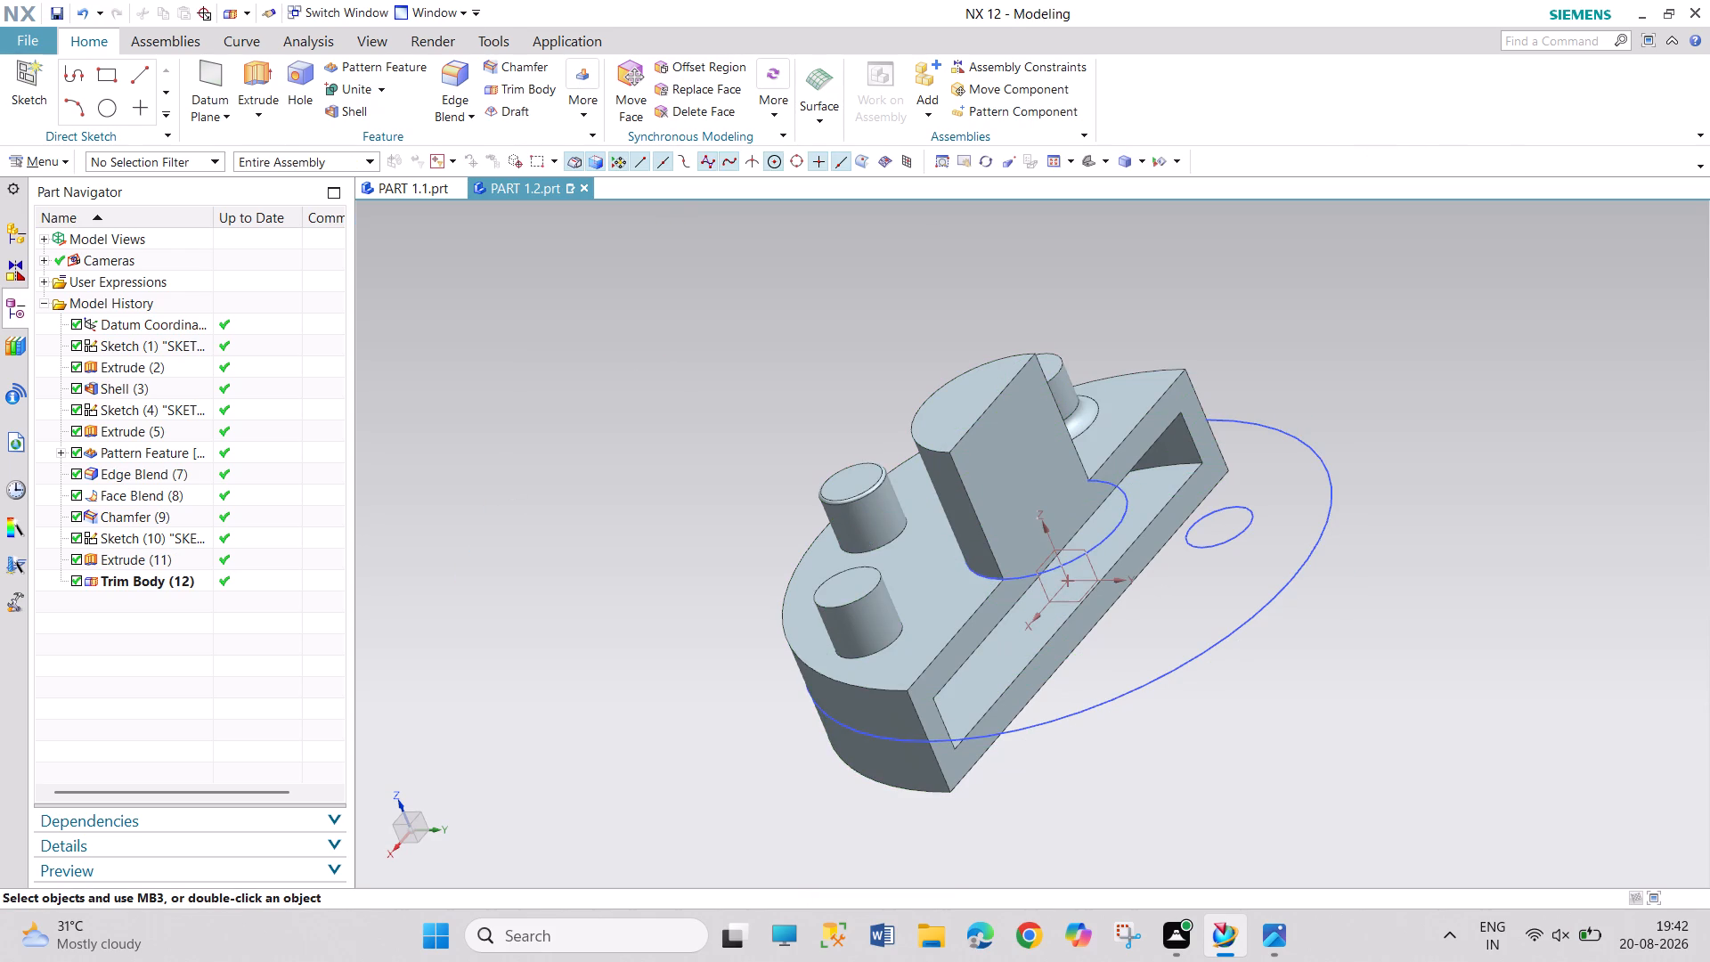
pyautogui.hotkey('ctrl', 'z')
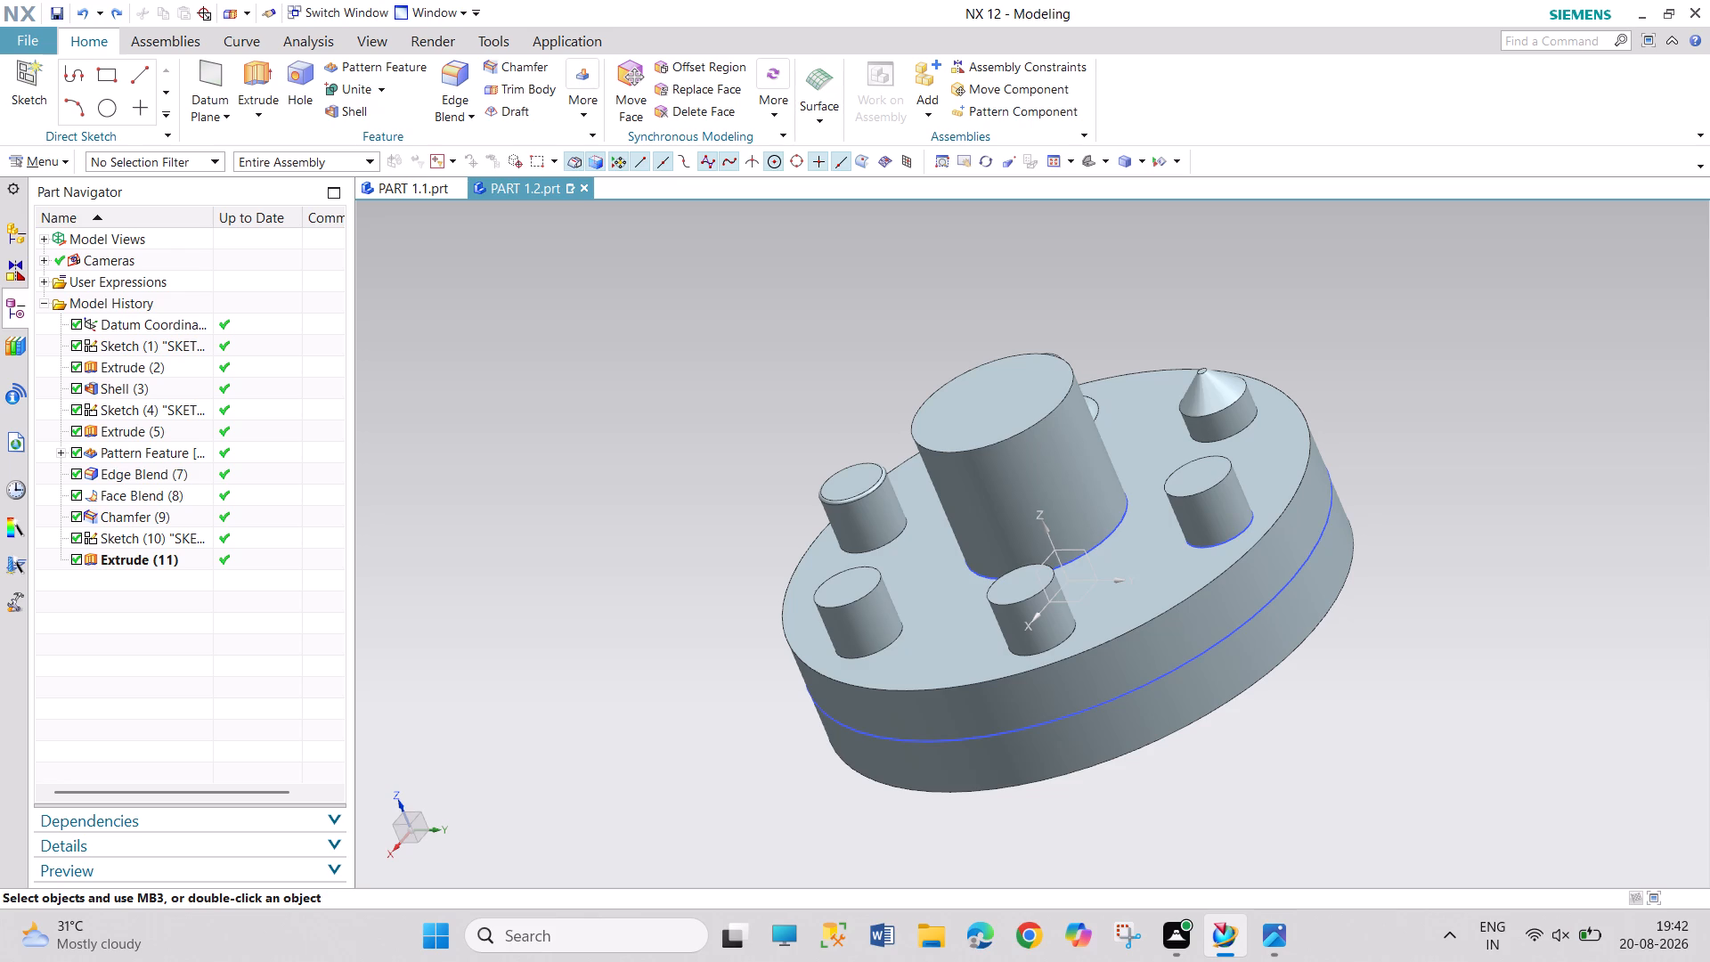
# Draft the central cylinder's side face by 10° along the Z-axis, using its top face as the stationary face.
pyautogui.click(528, 116)
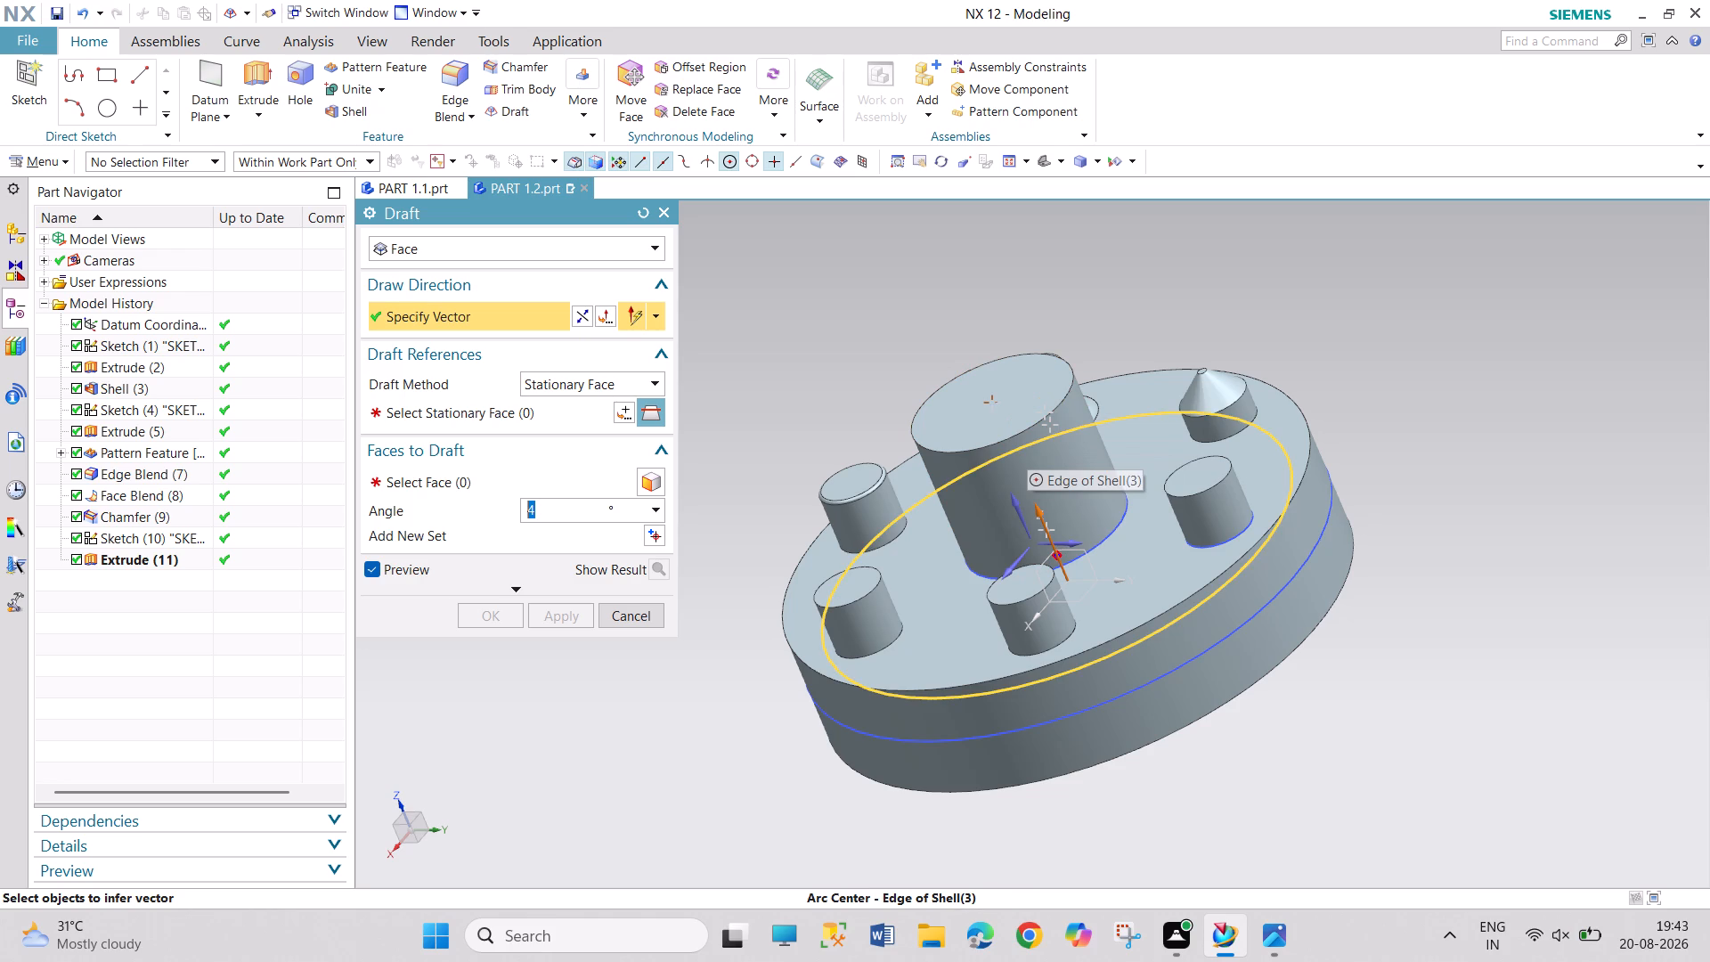
pyautogui.click(1027, 523)
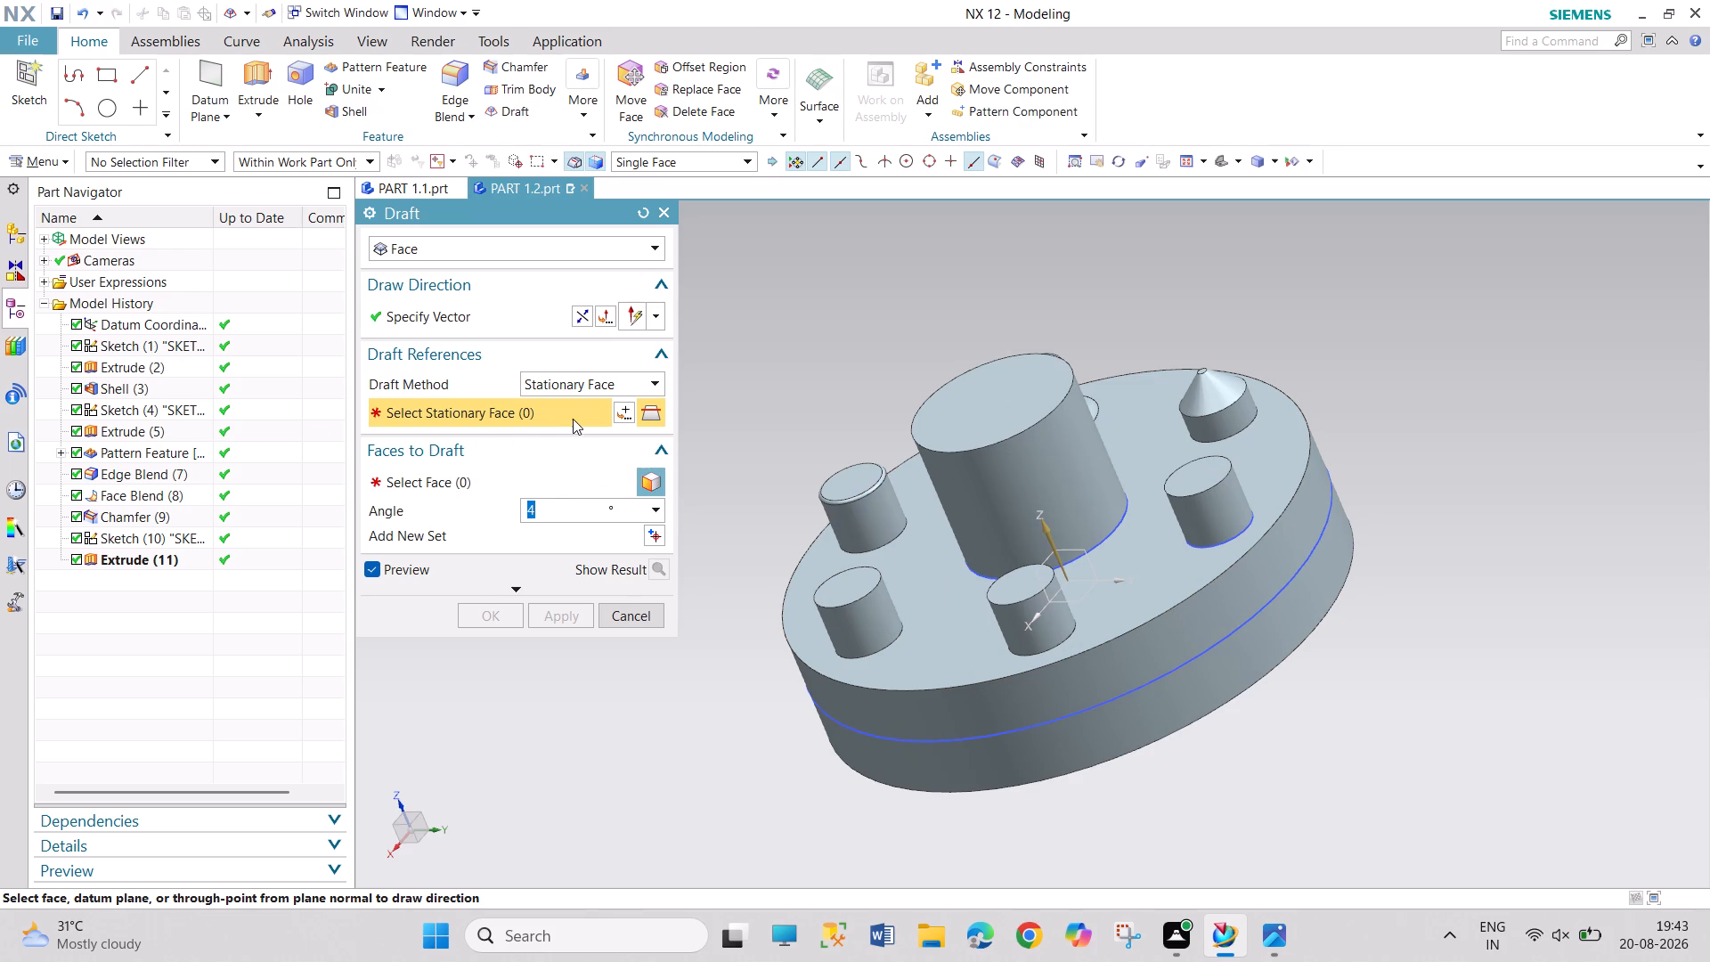
pyautogui.click(1008, 418)
pyautogui.click(1120, 428)
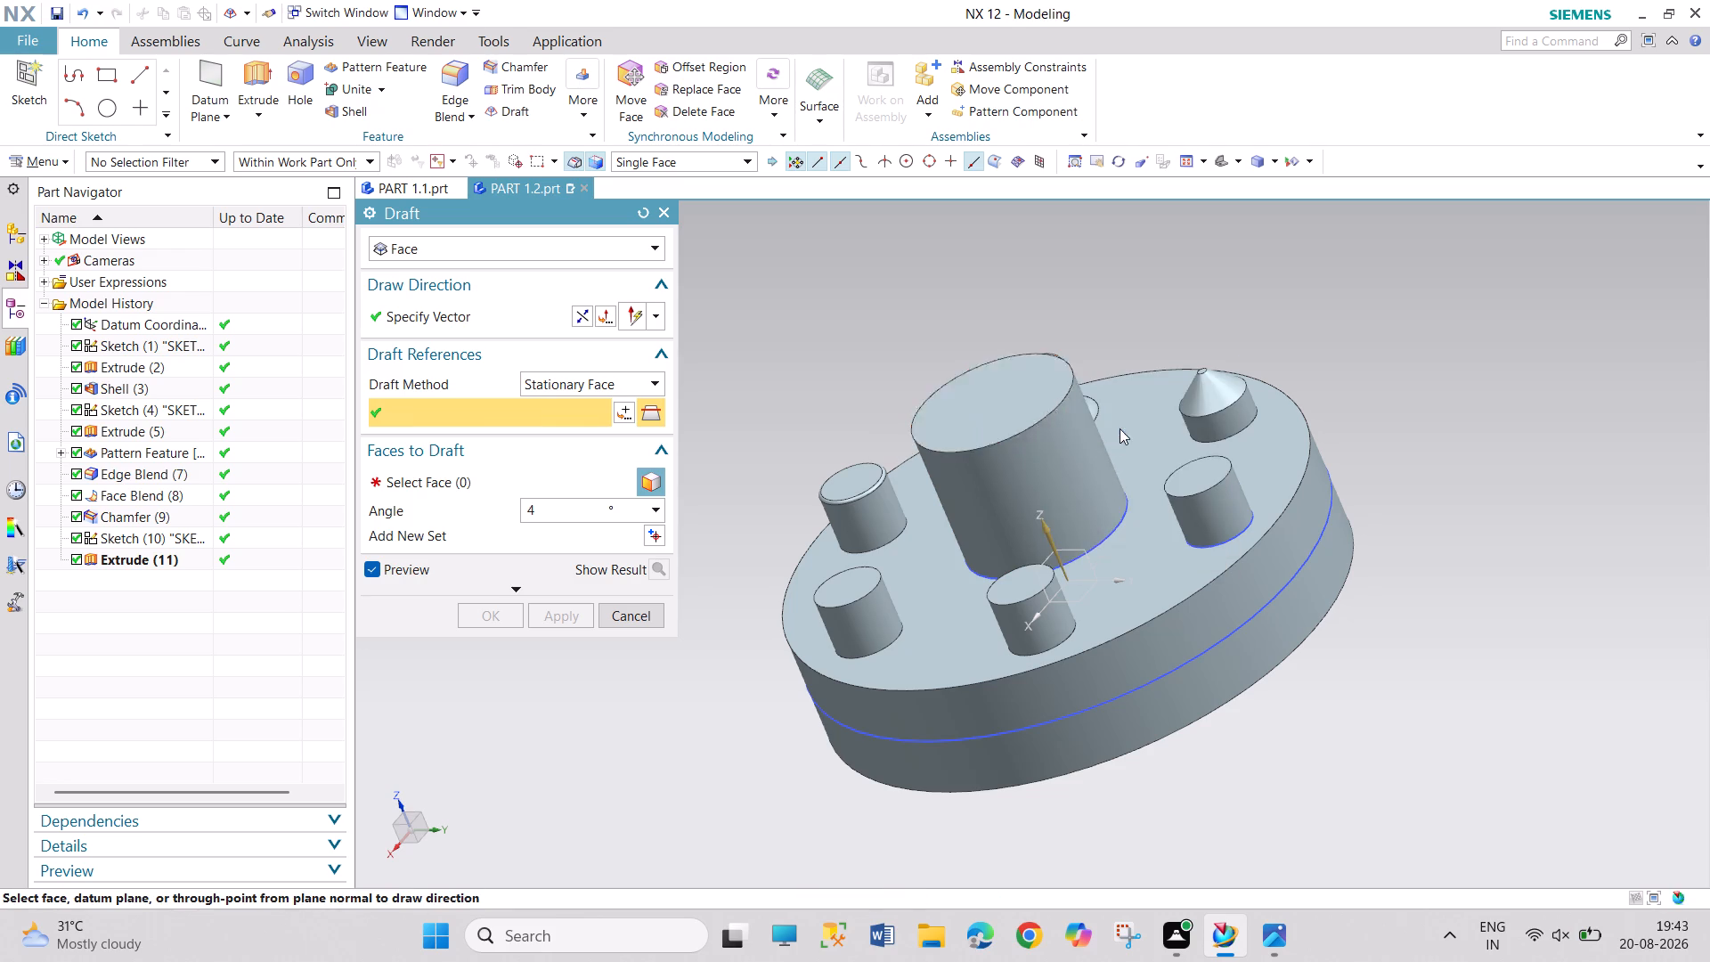
pyautogui.click(496, 472)
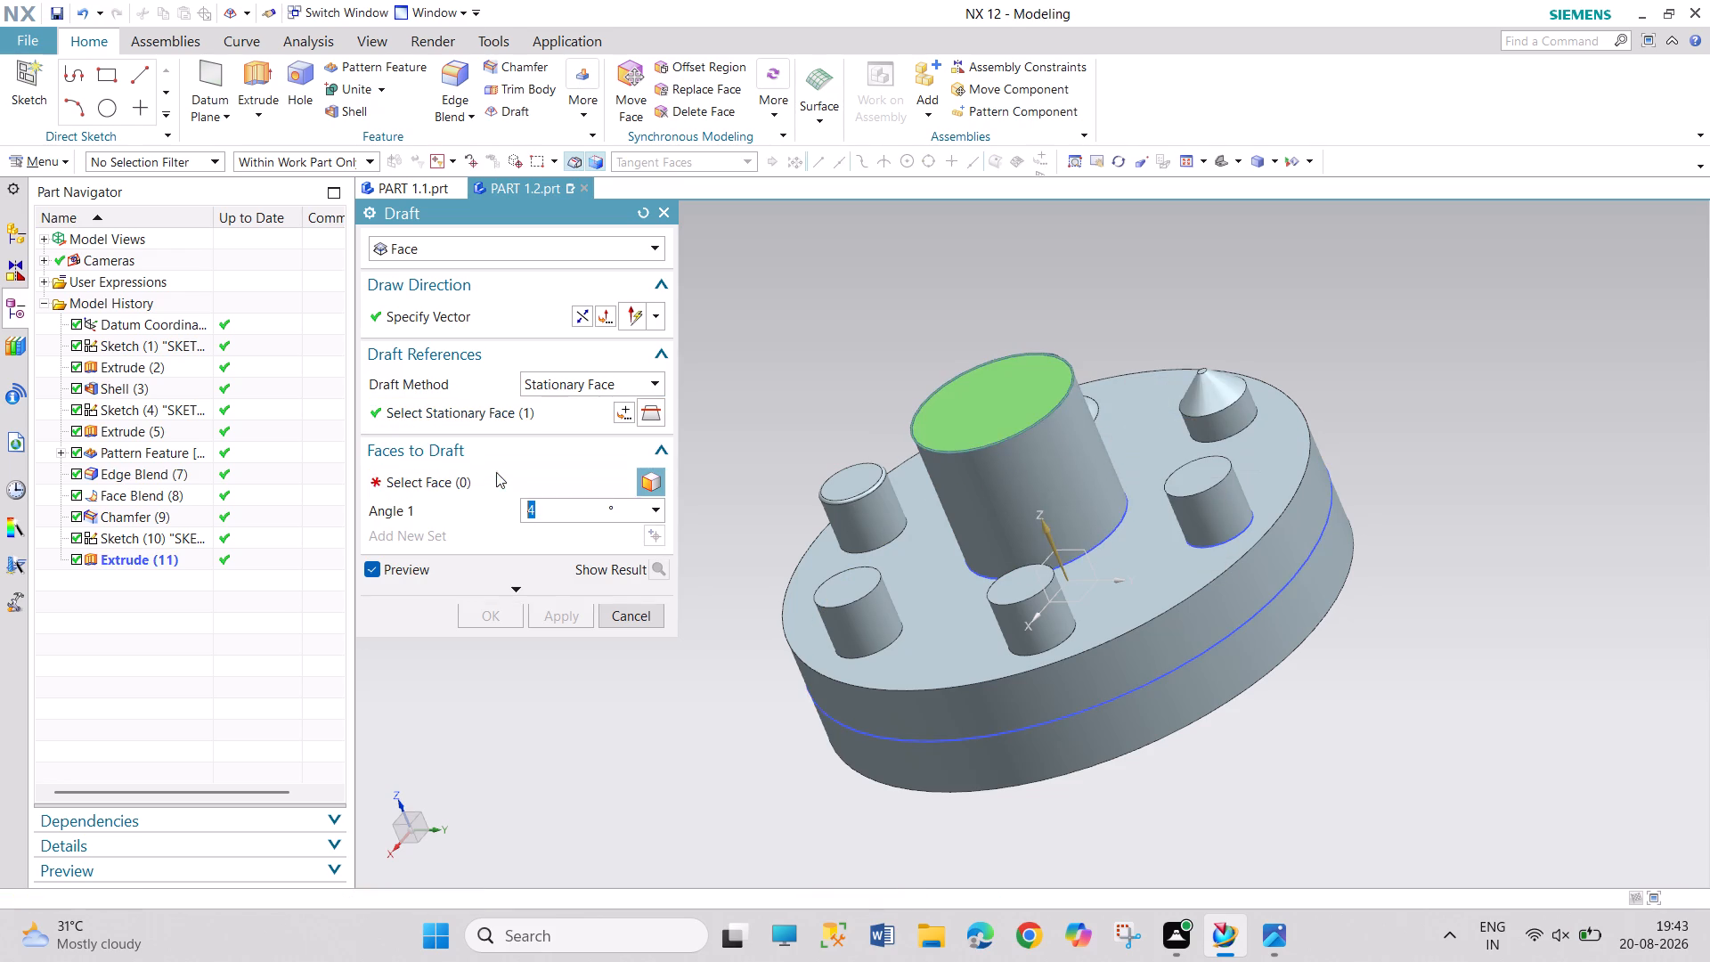
pyautogui.click(1030, 503)
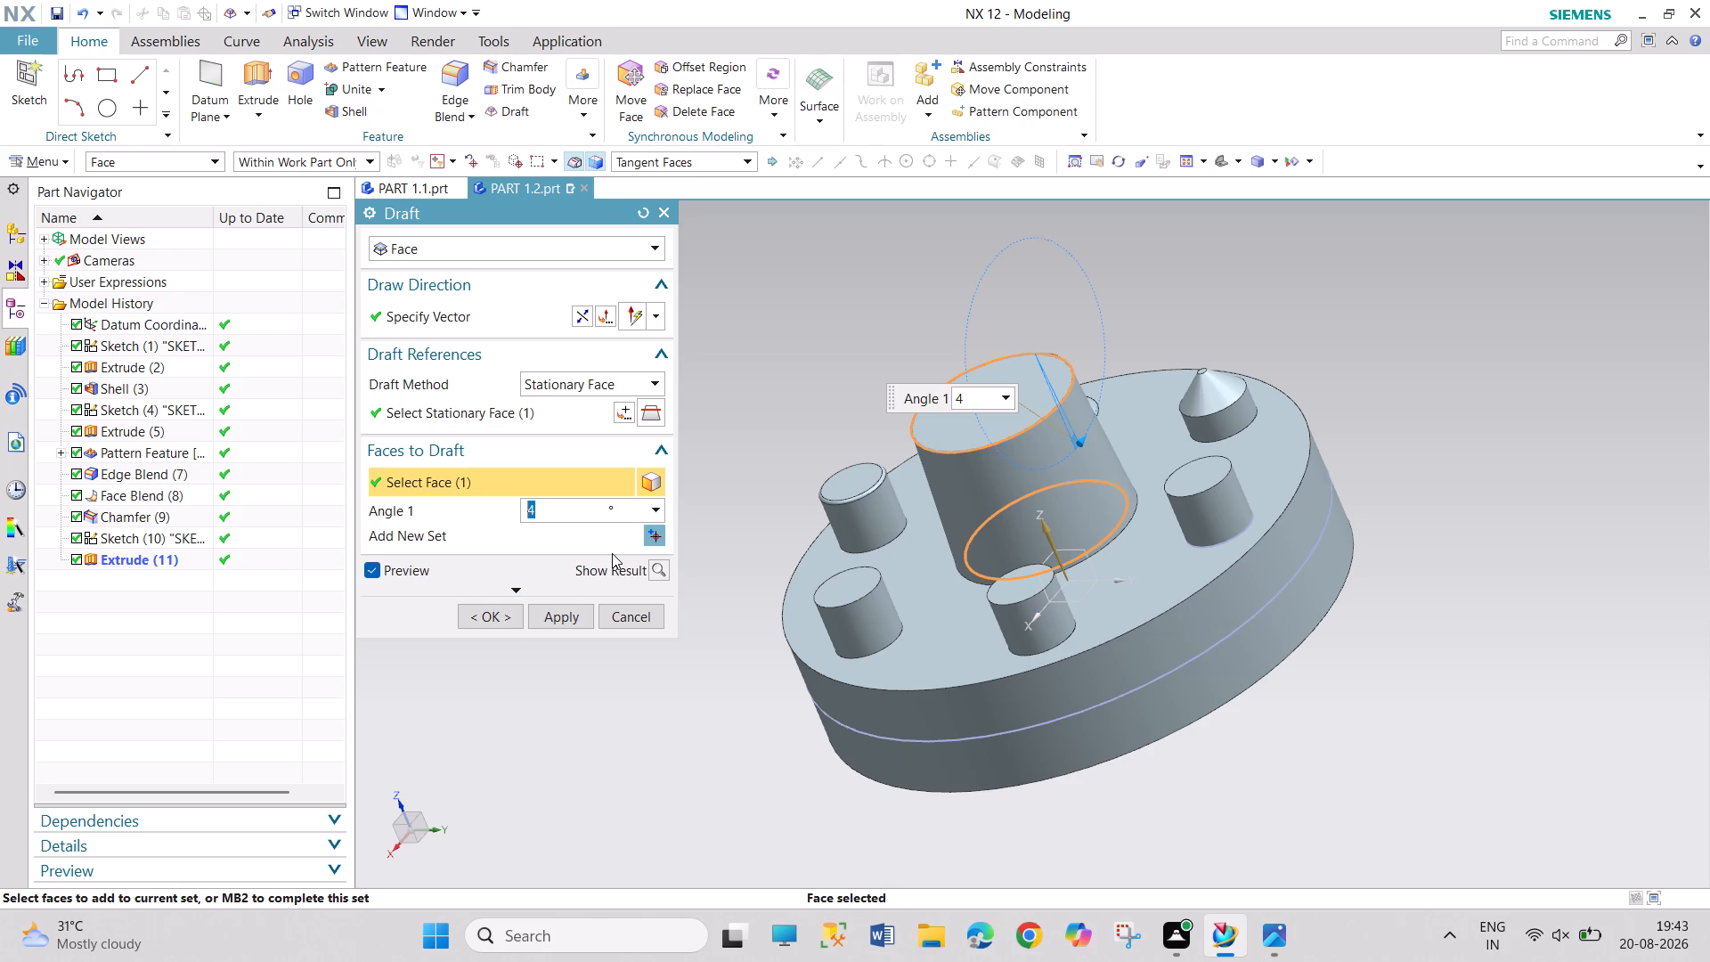
pyautogui.write('10')
pyautogui.press('Return')
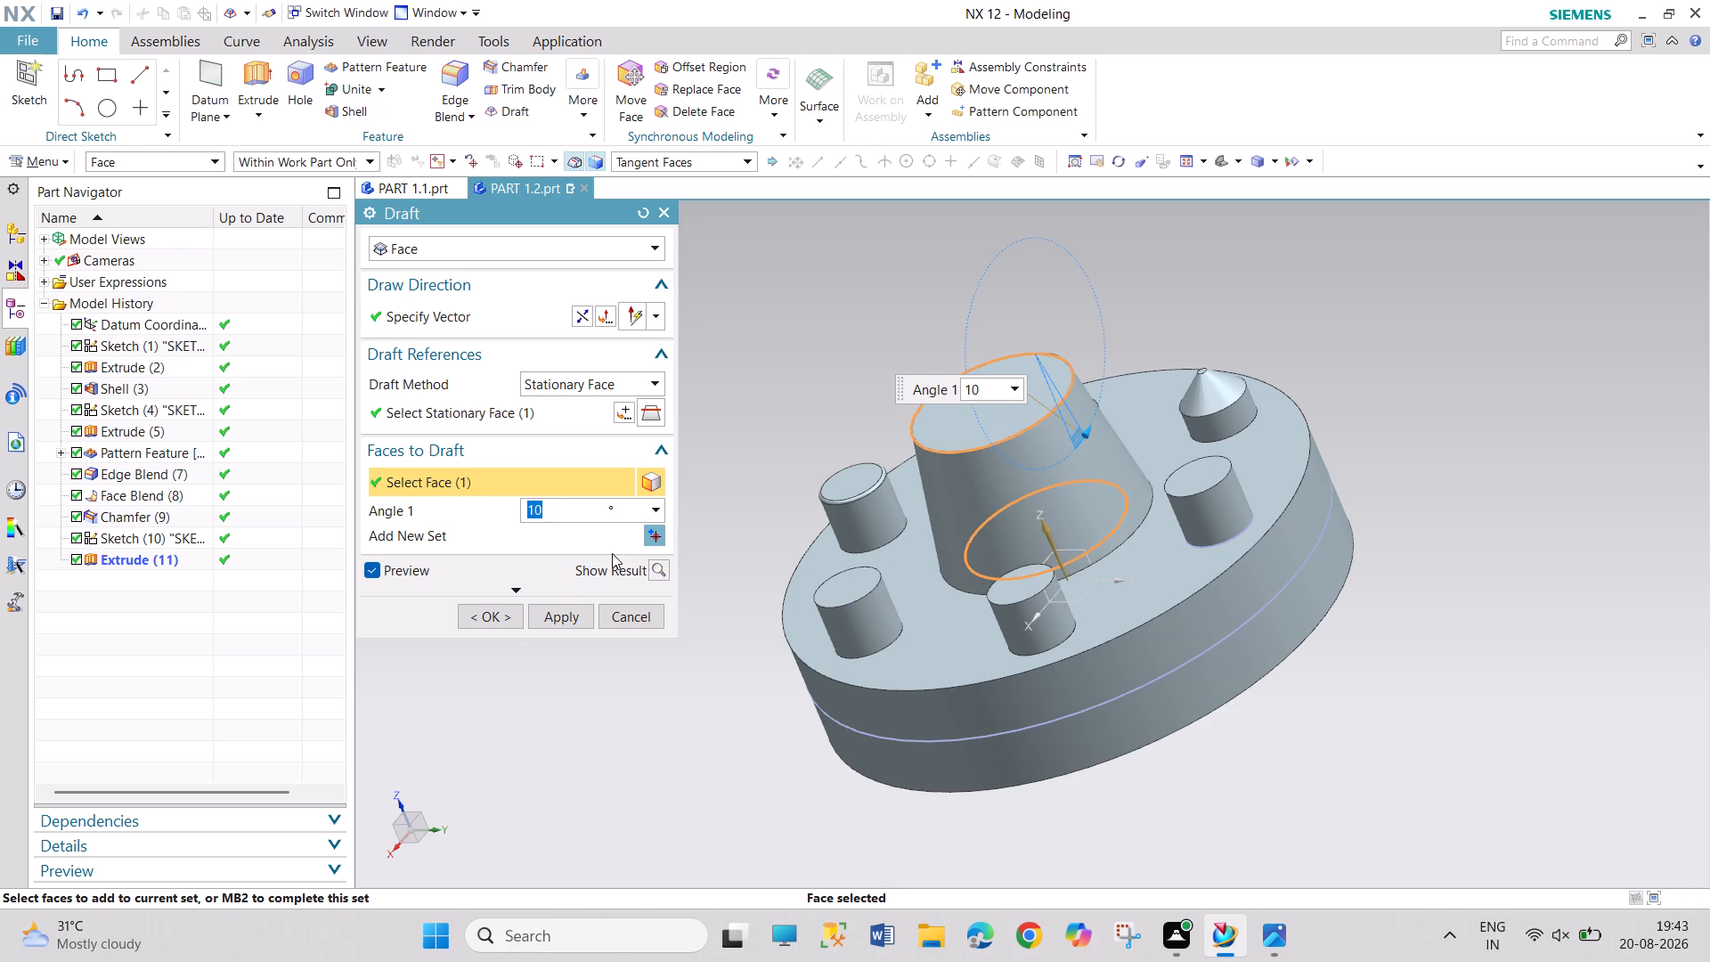
pyautogui.click(480, 616)
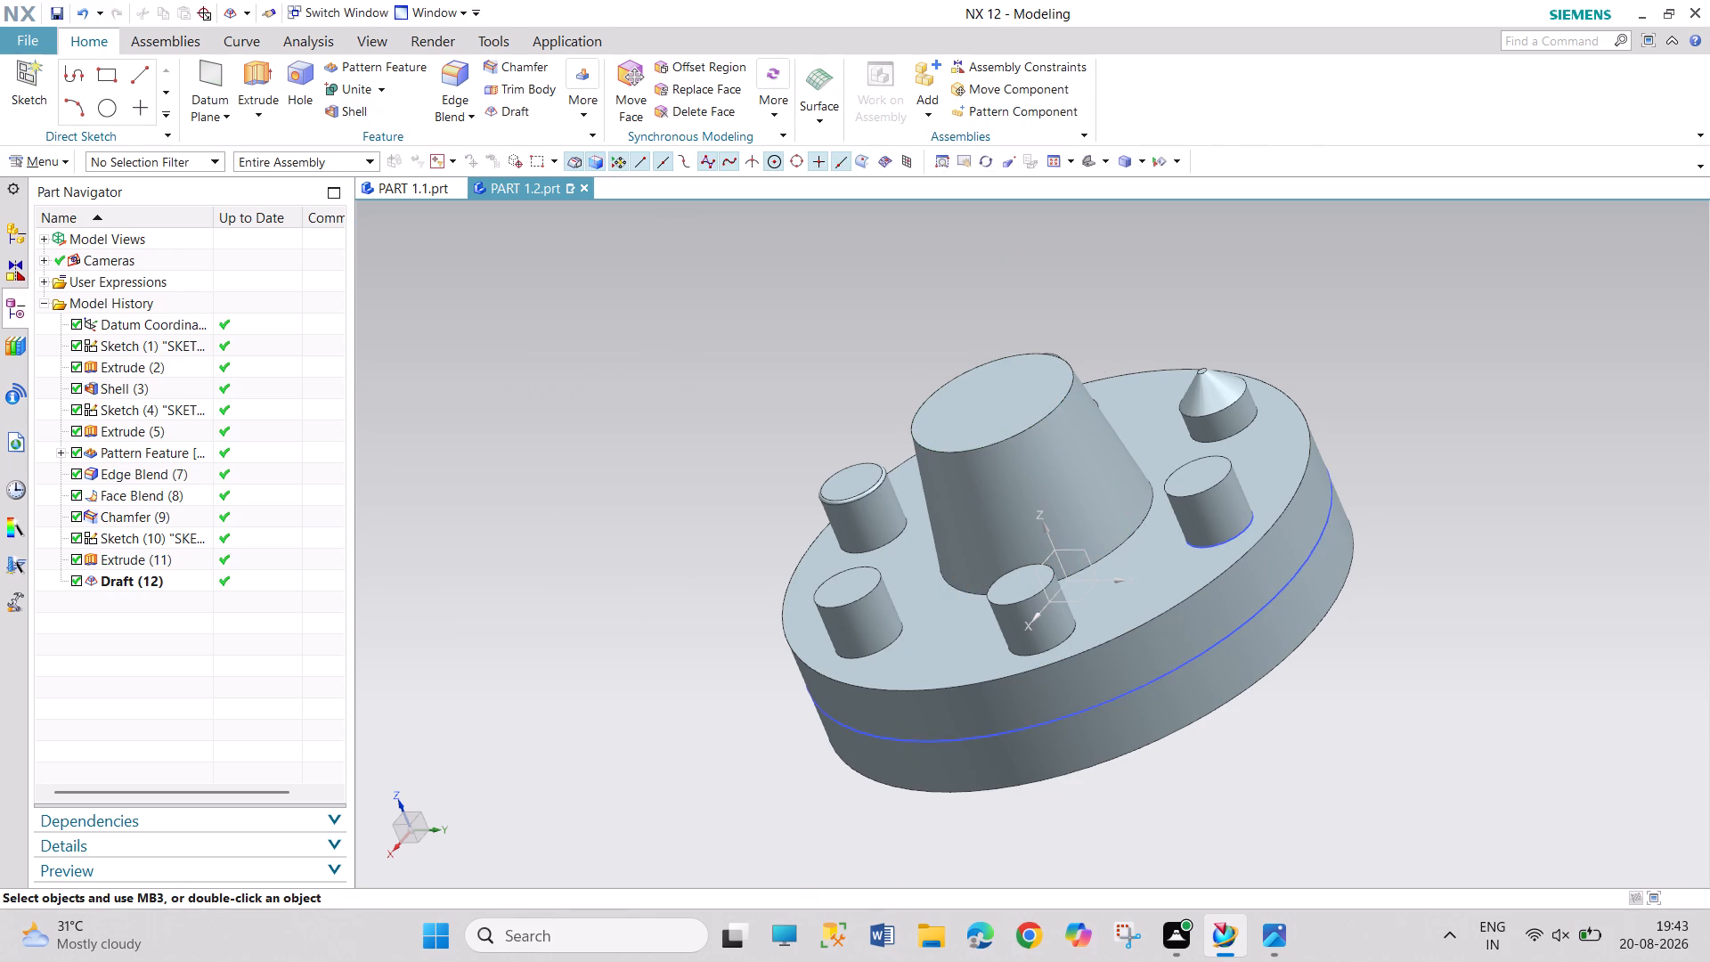
# Draft the disc's outer side face by 50° along the Z-axis, using the disc's top face as the stationary face.
pyautogui.click(525, 109)
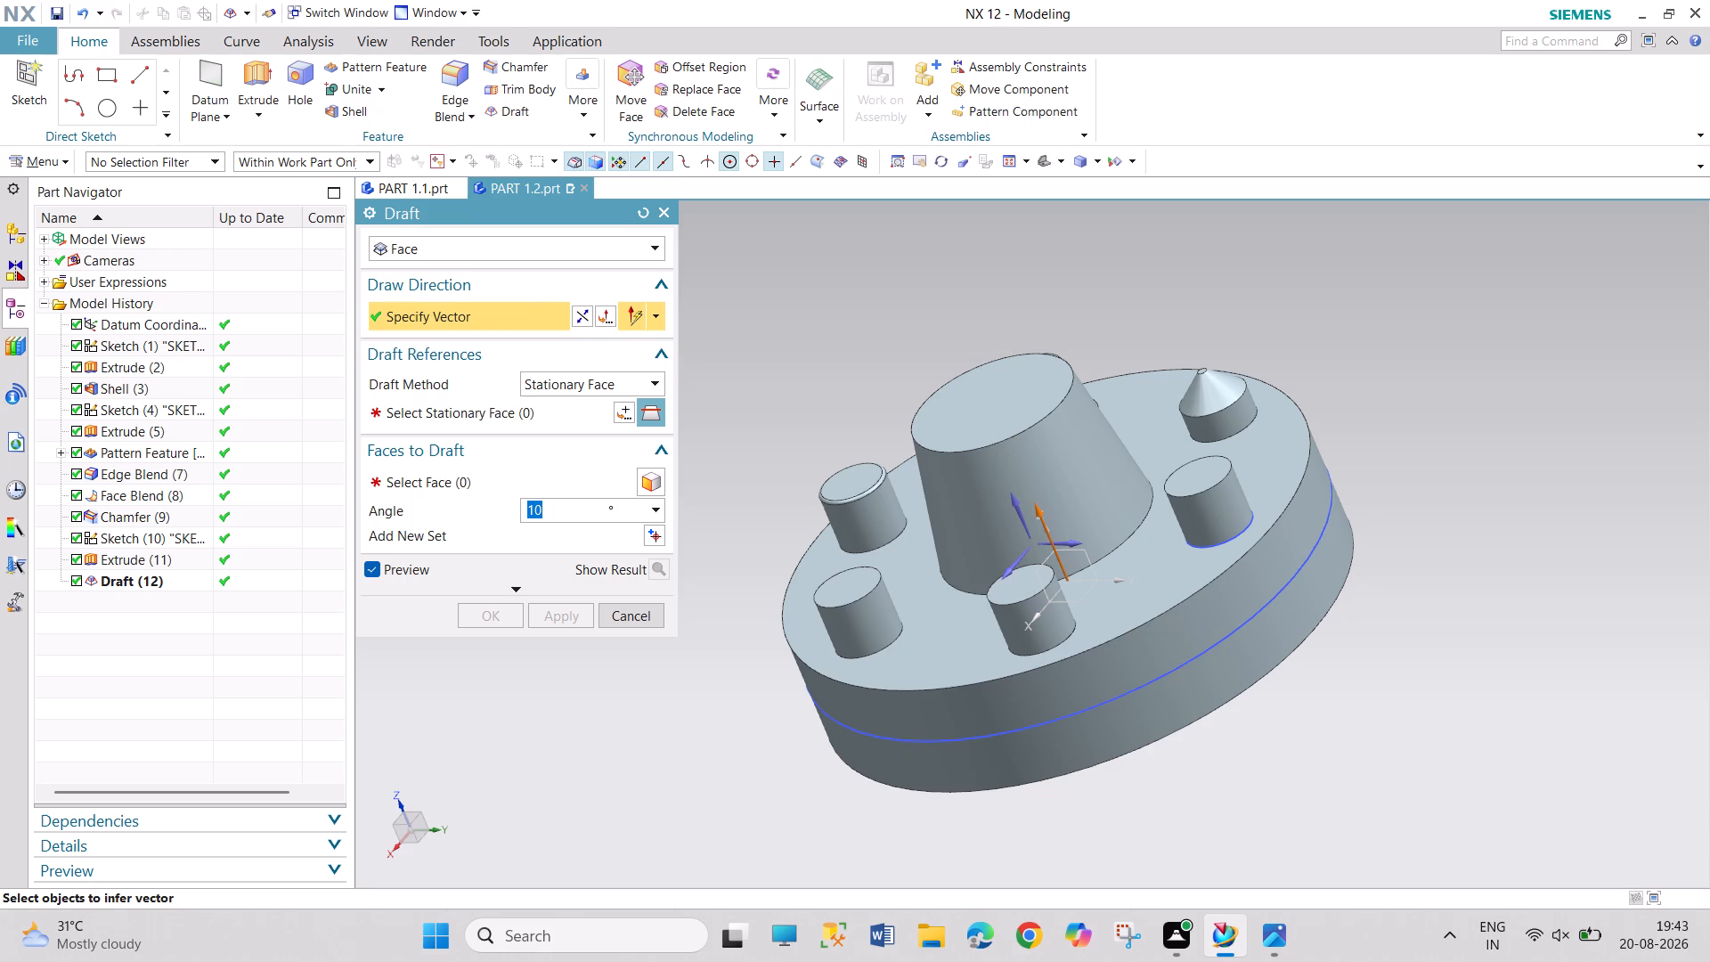
pyautogui.click(1048, 530)
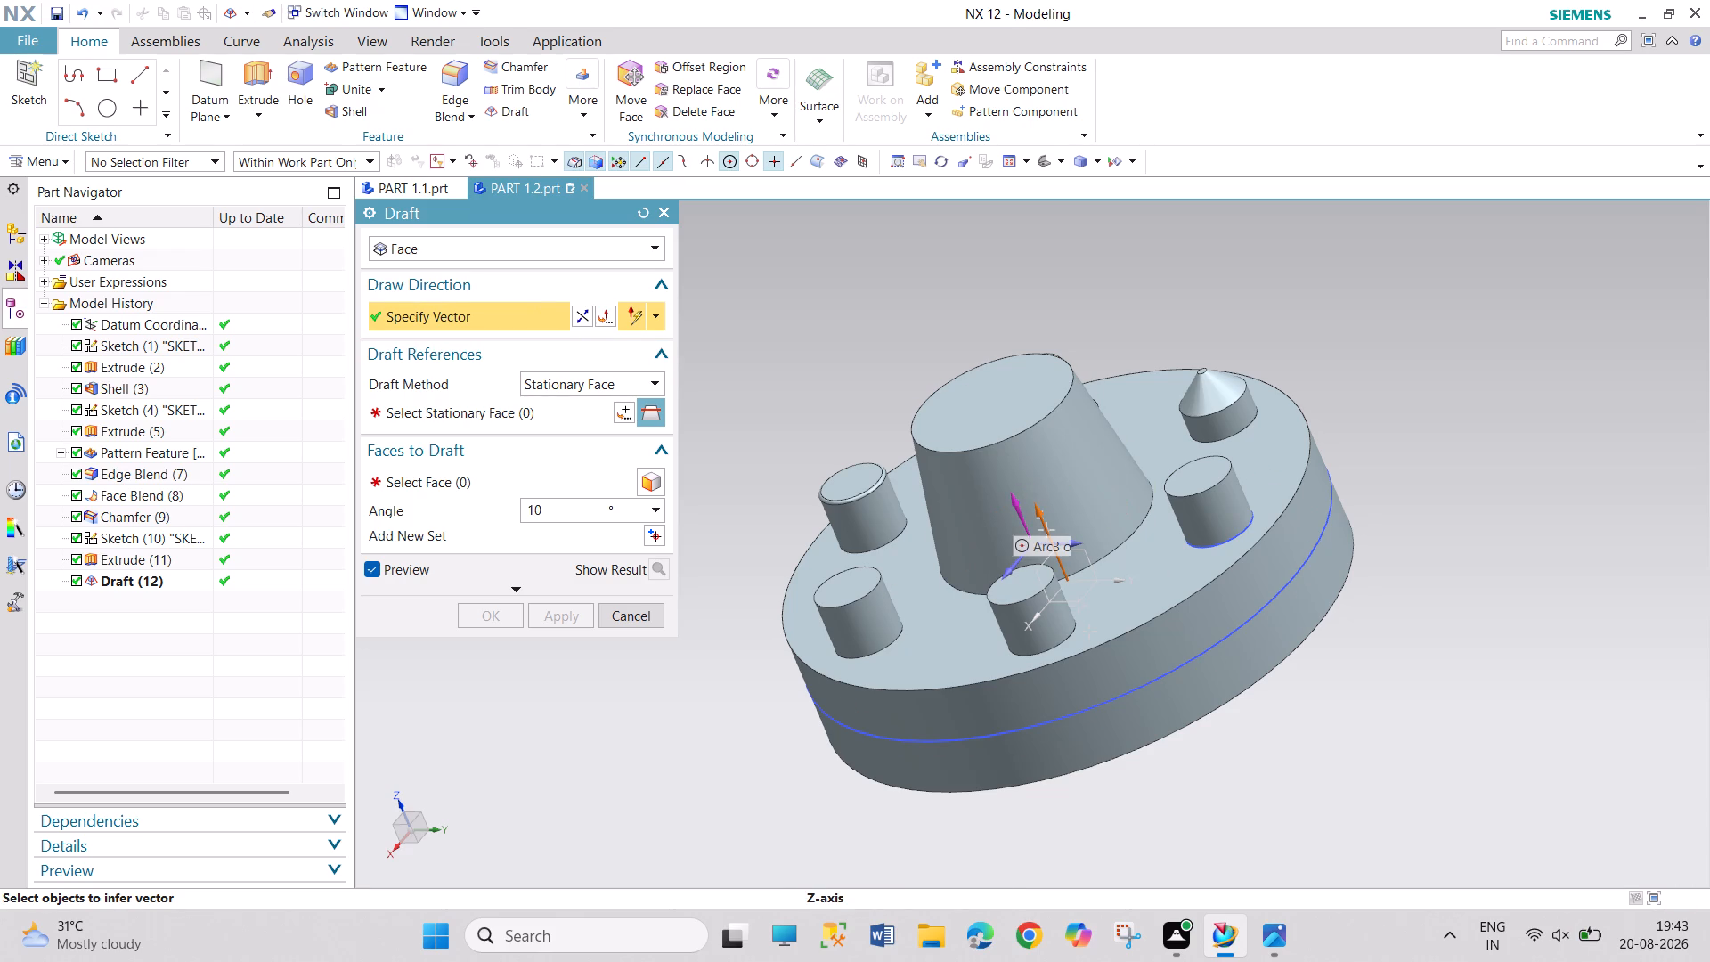
pyautogui.click(1013, 512)
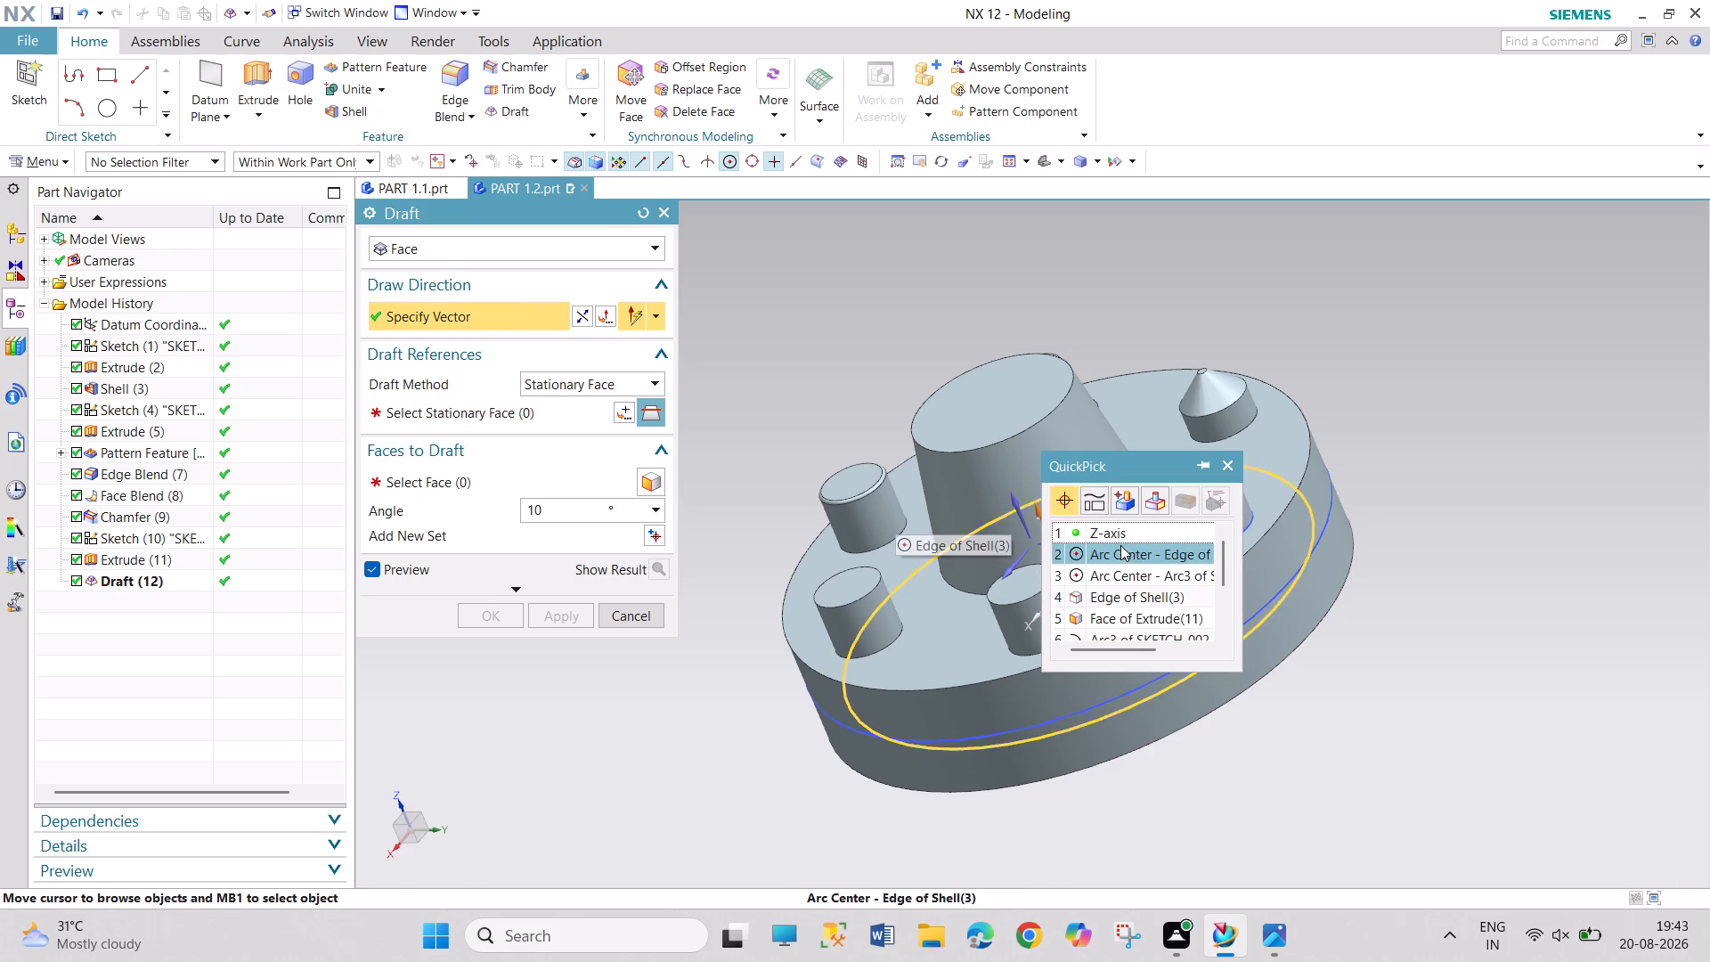
pyautogui.click(1108, 533)
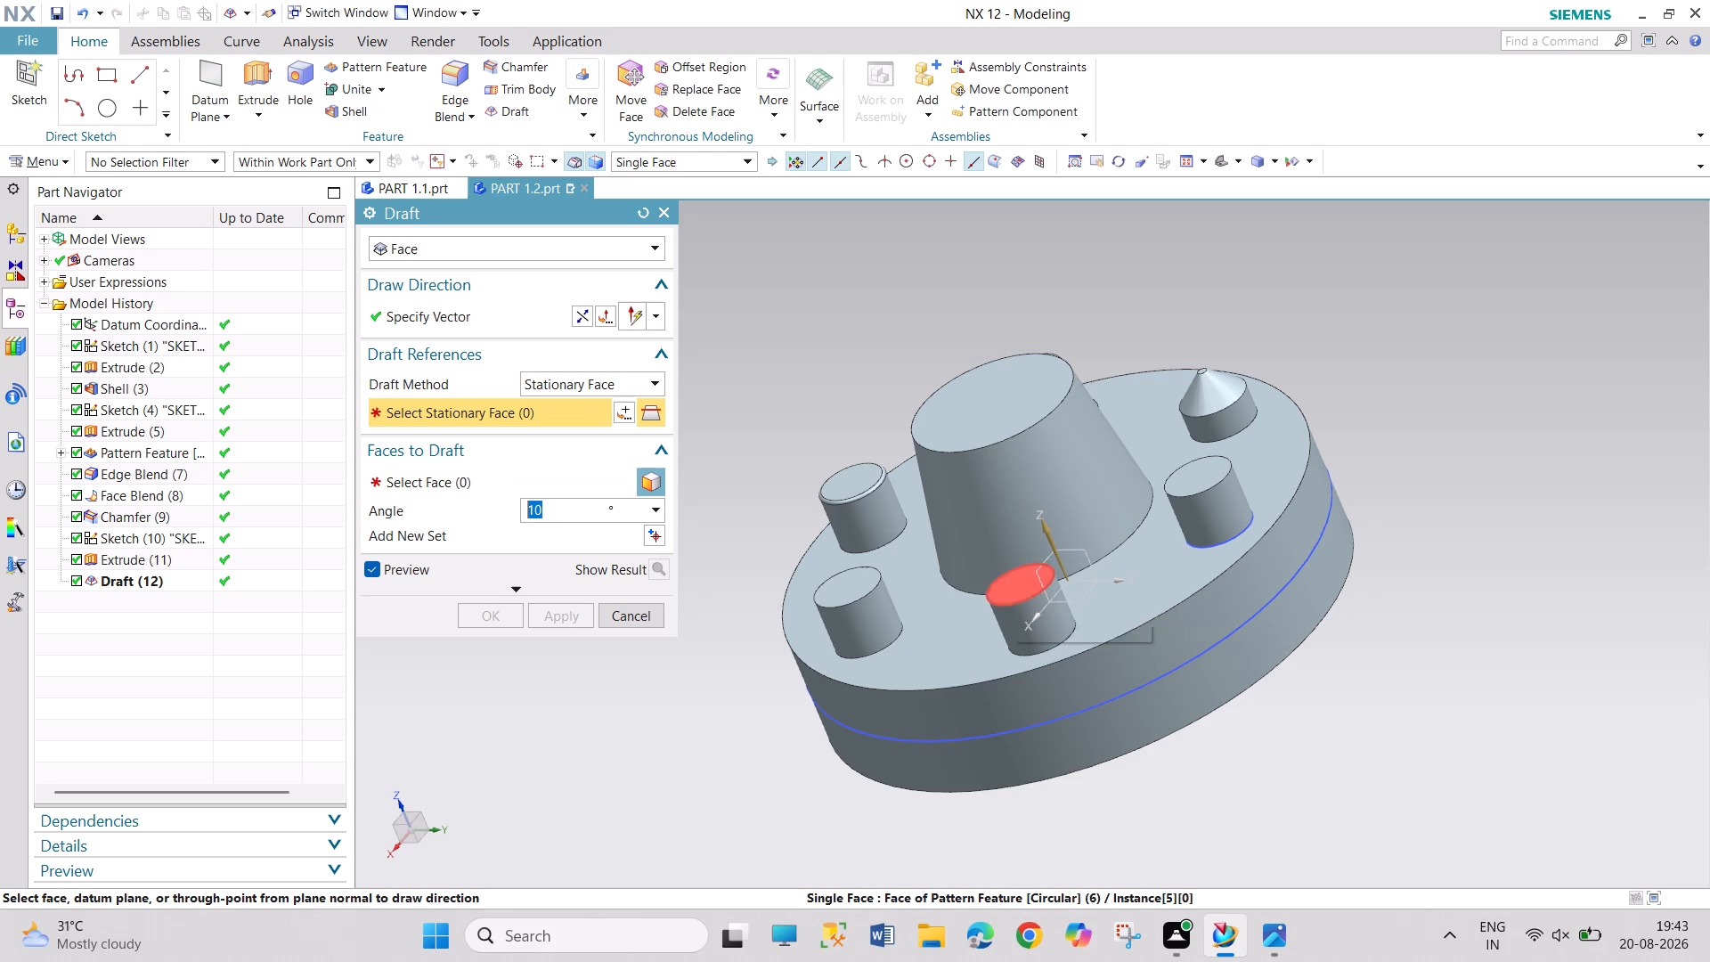
pyautogui.click(1170, 585)
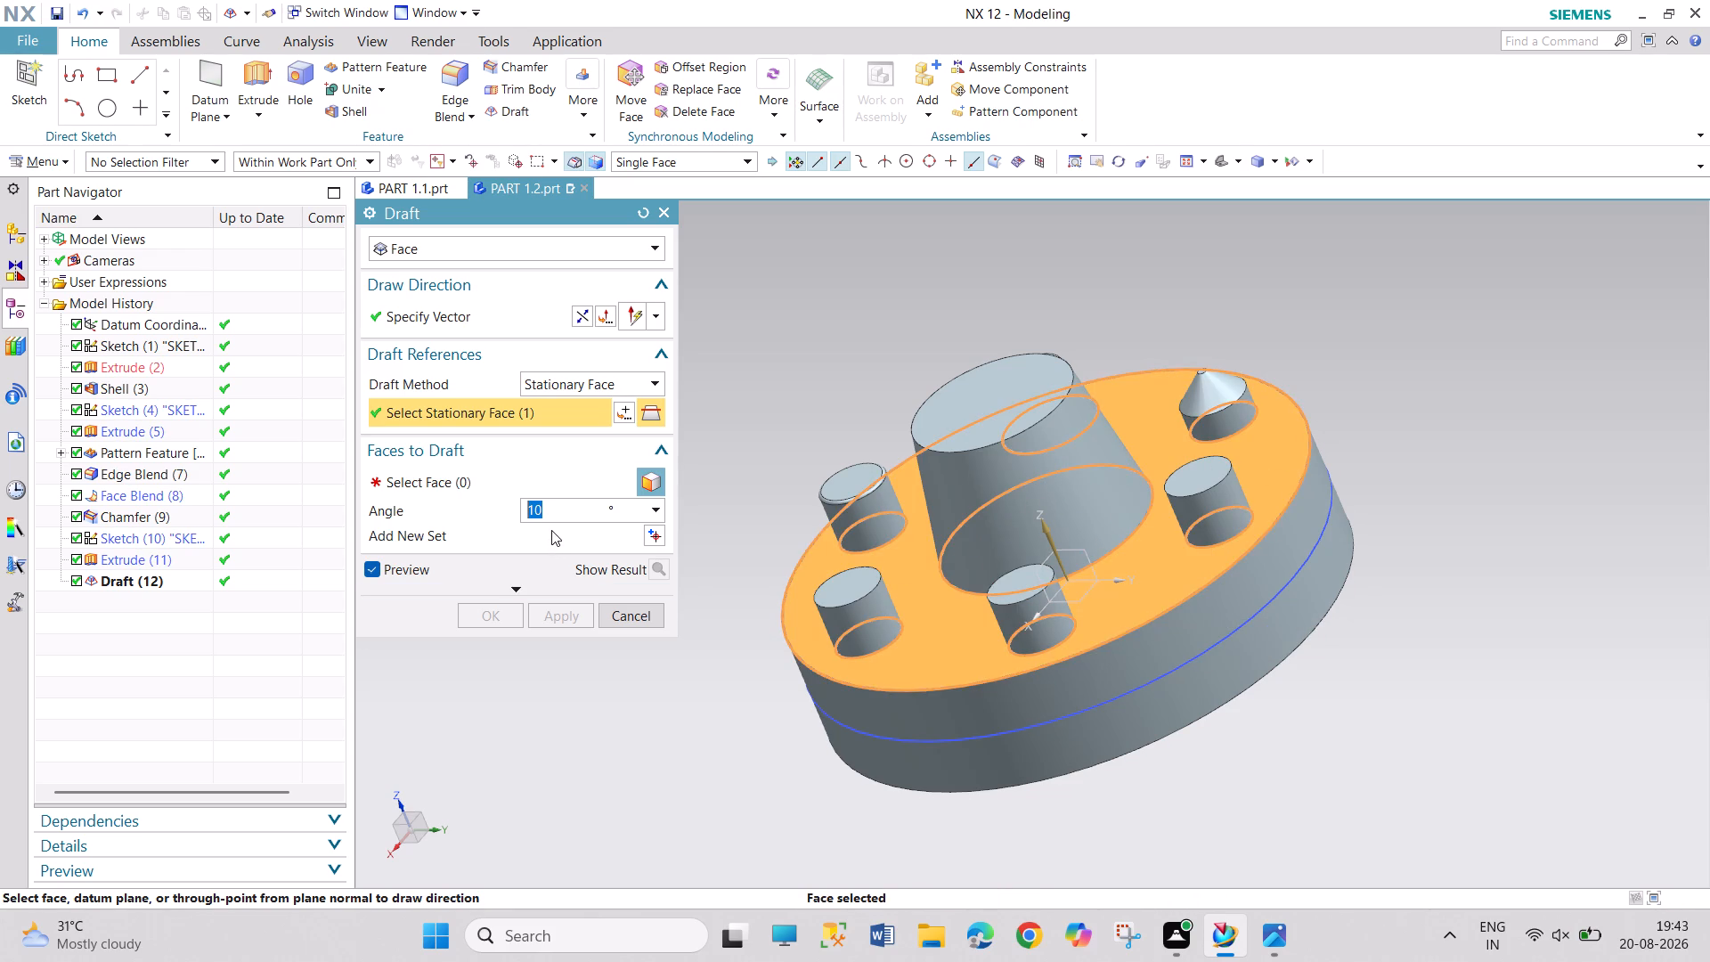
pyautogui.click(574, 483)
pyautogui.click(904, 719)
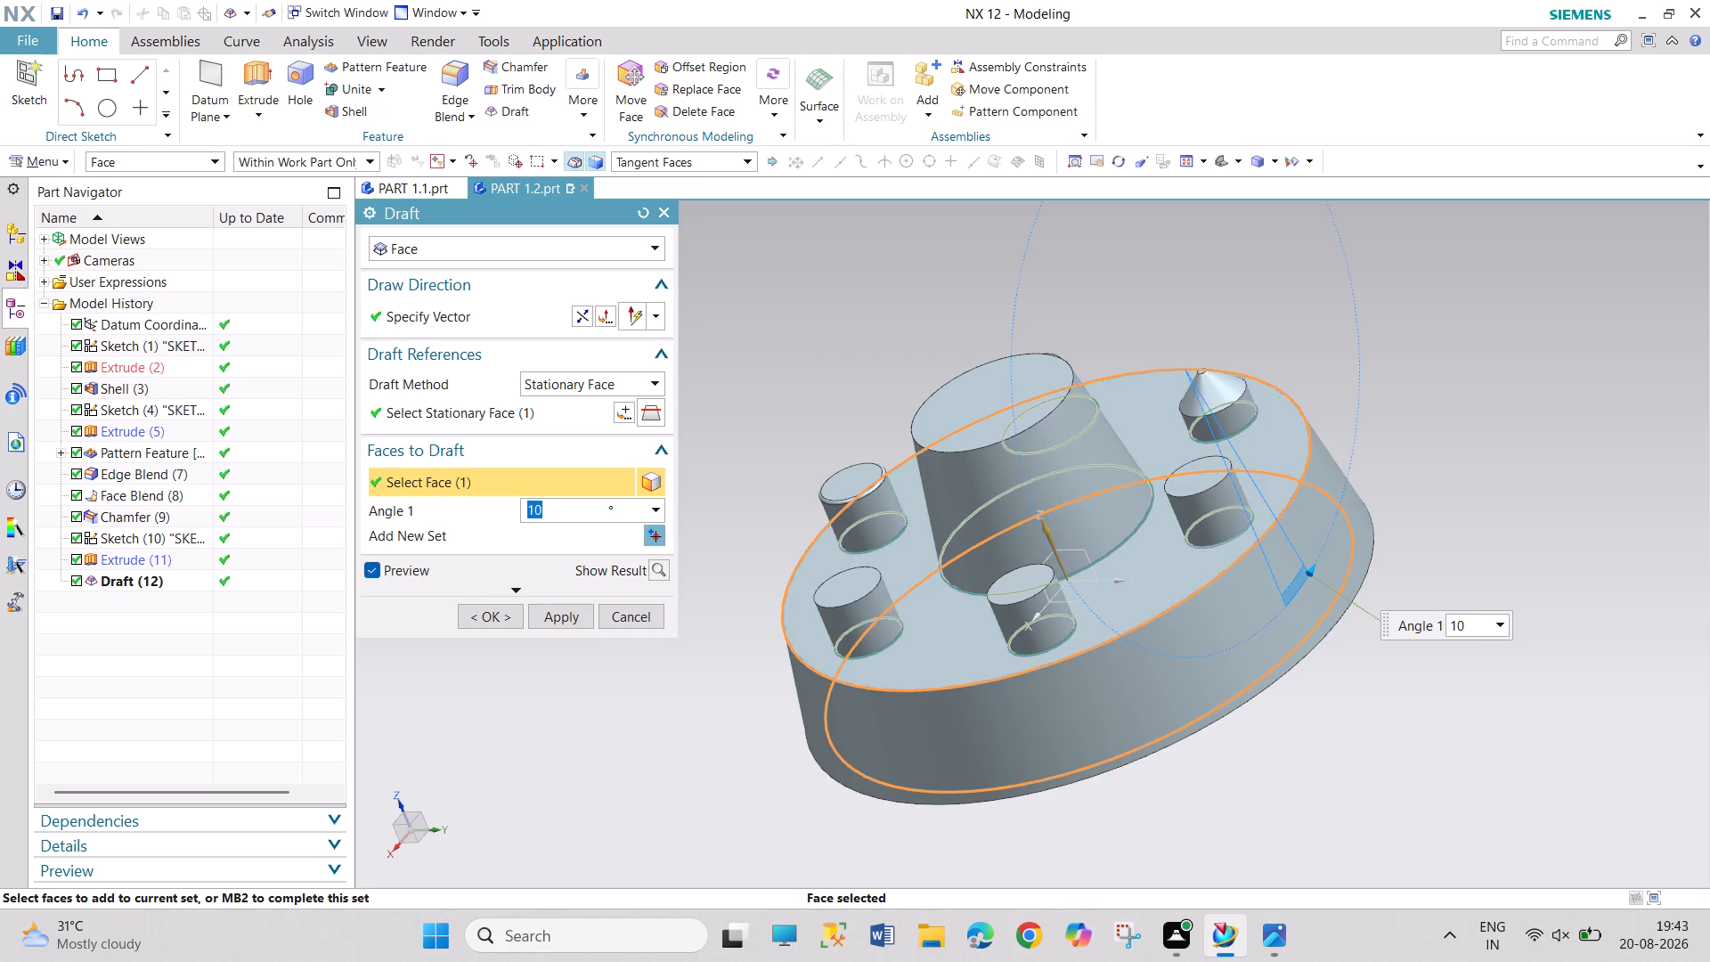
pyautogui.write('50')
pyautogui.press('Return')
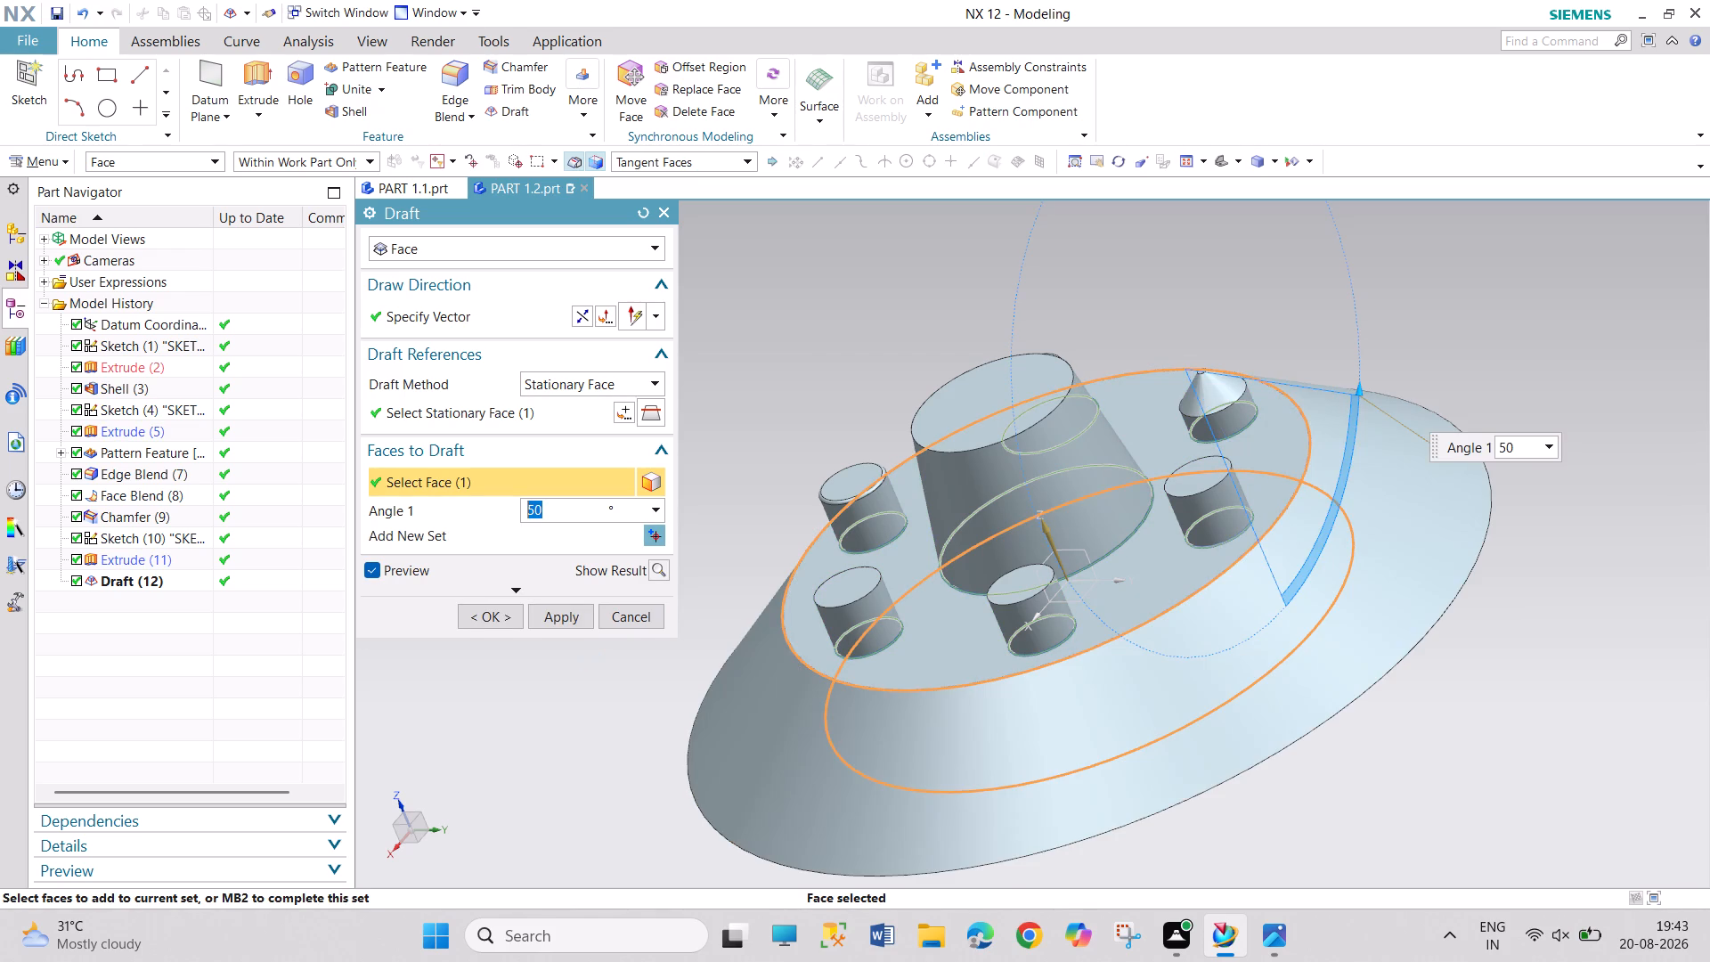
pyautogui.click(492, 616)
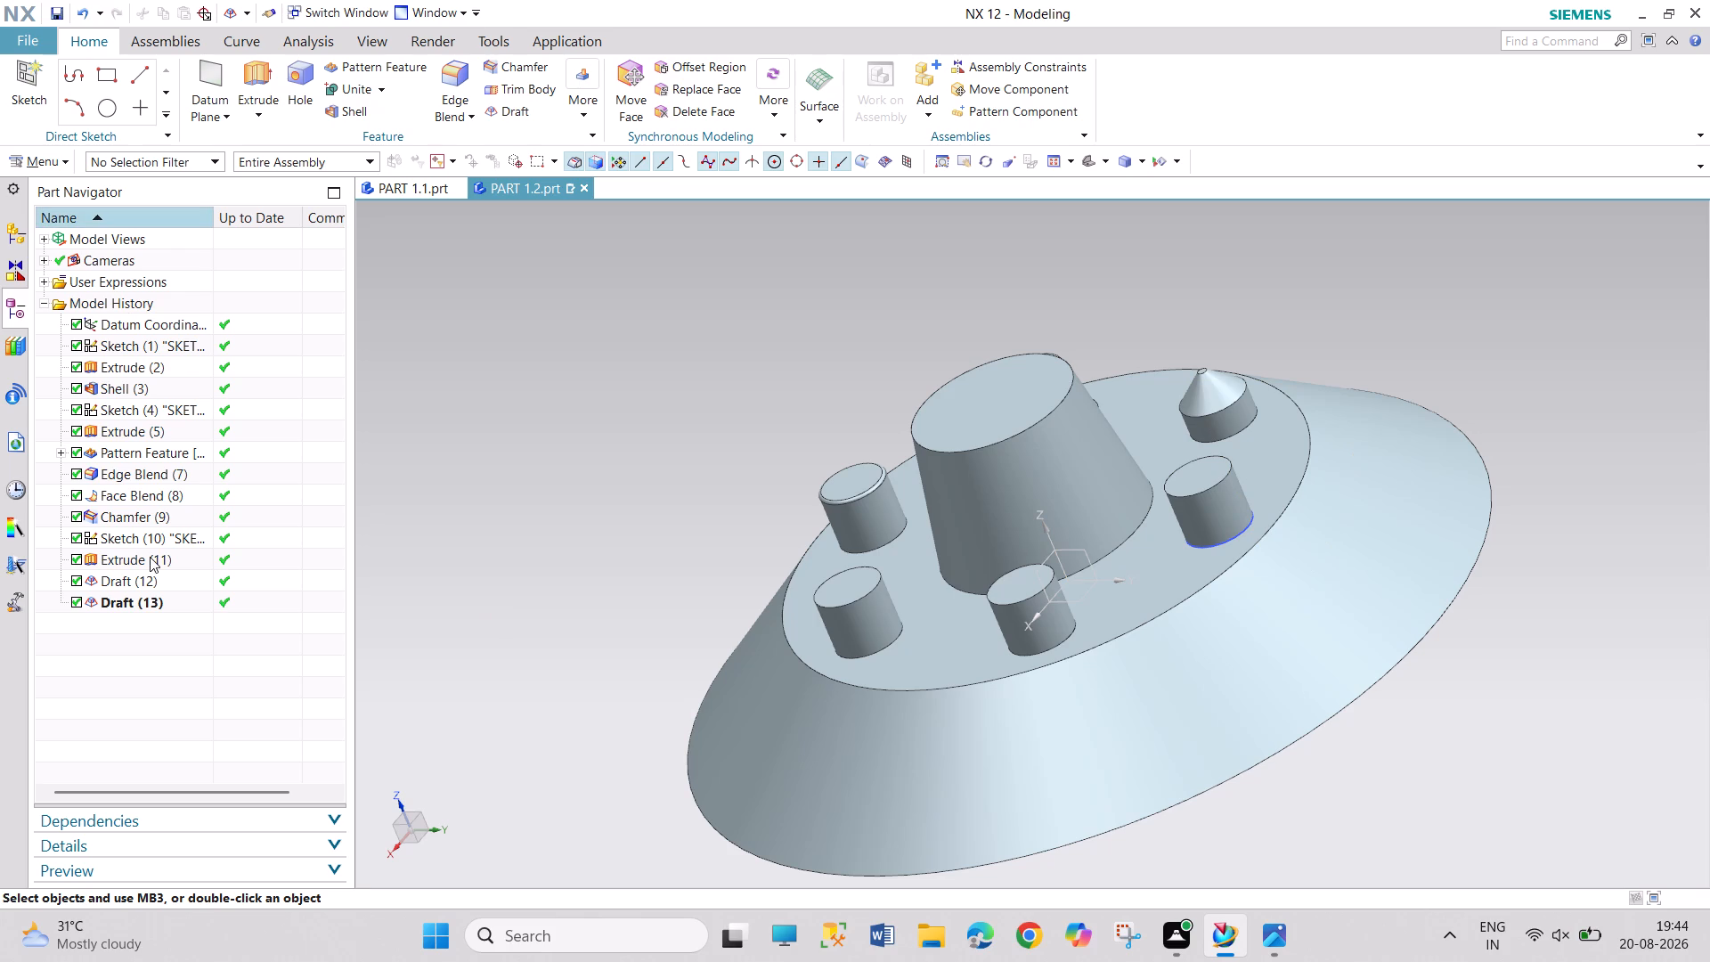
# Try to change the draw direction of the disc's outer side draft to -ZC.
pyautogui.rightClick(160, 593)
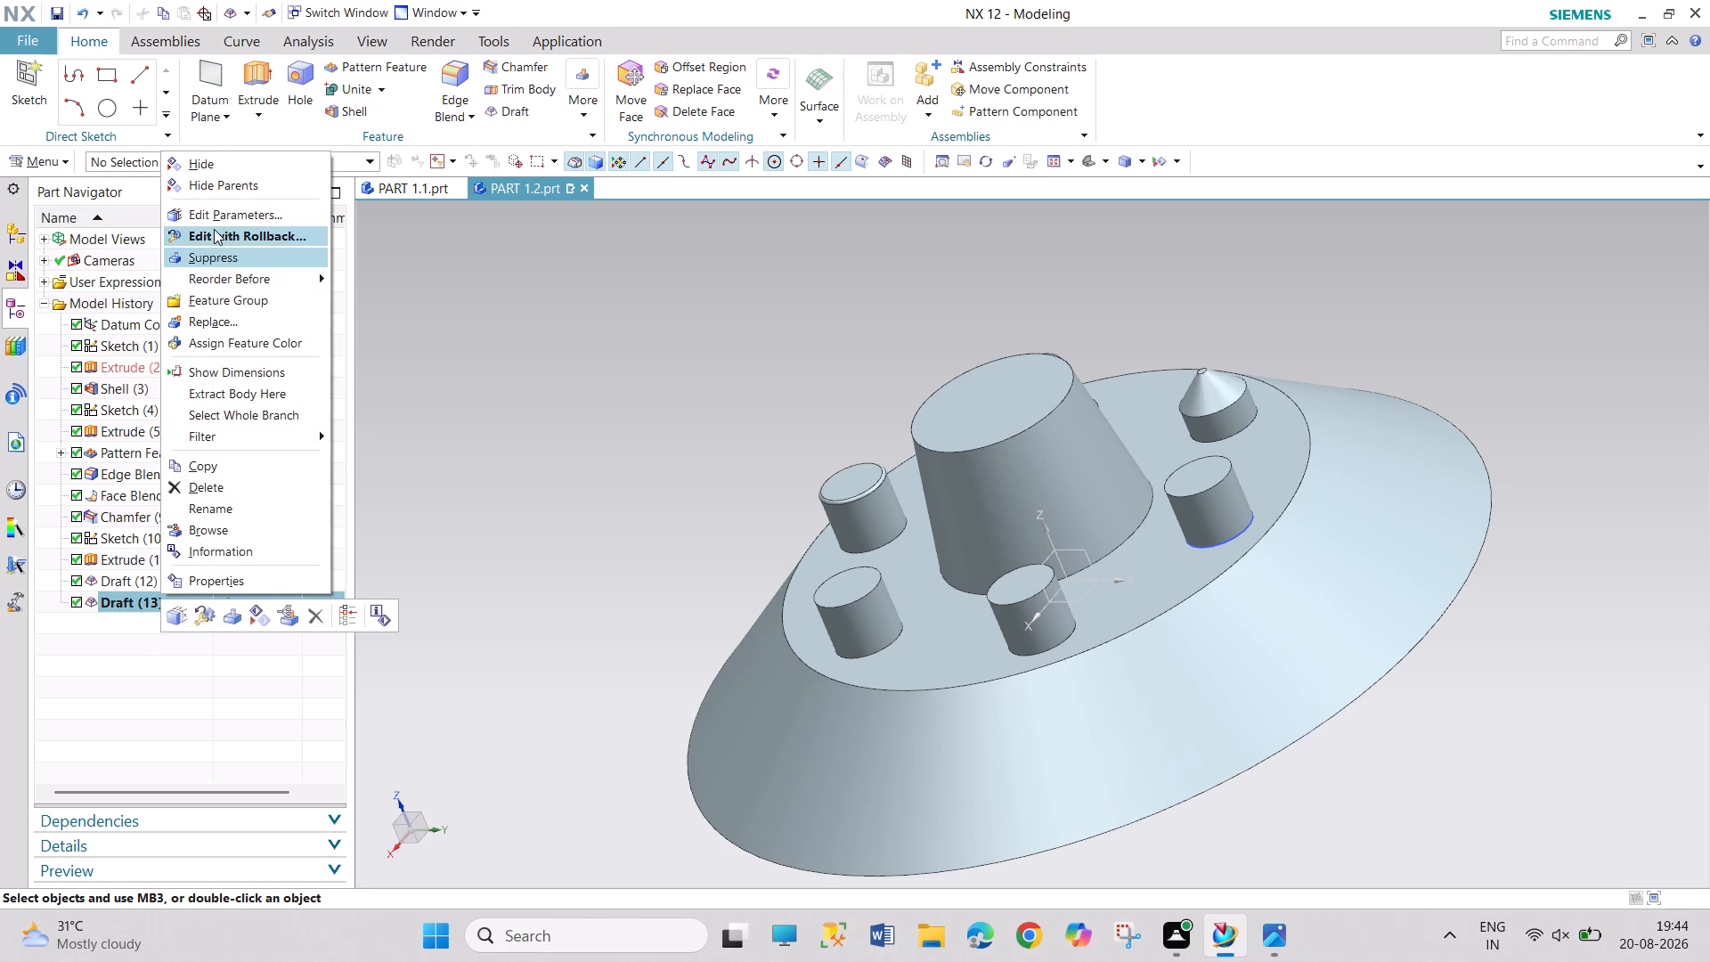
pyautogui.click(214, 229)
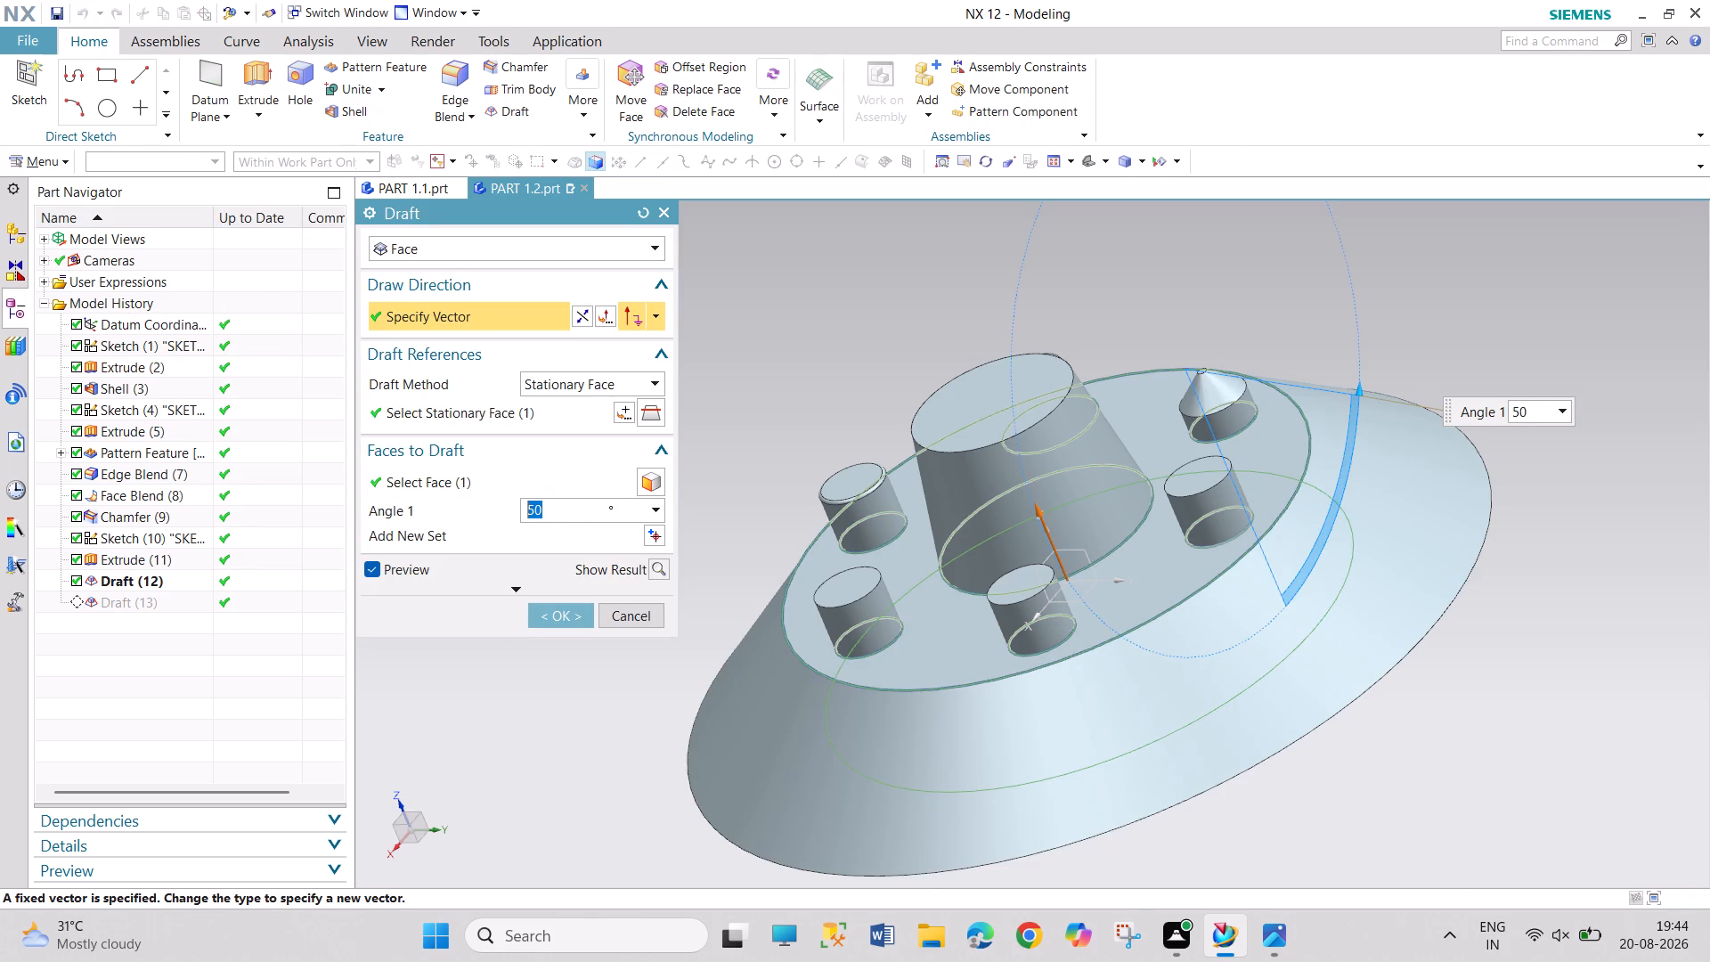
pyautogui.click(532, 321)
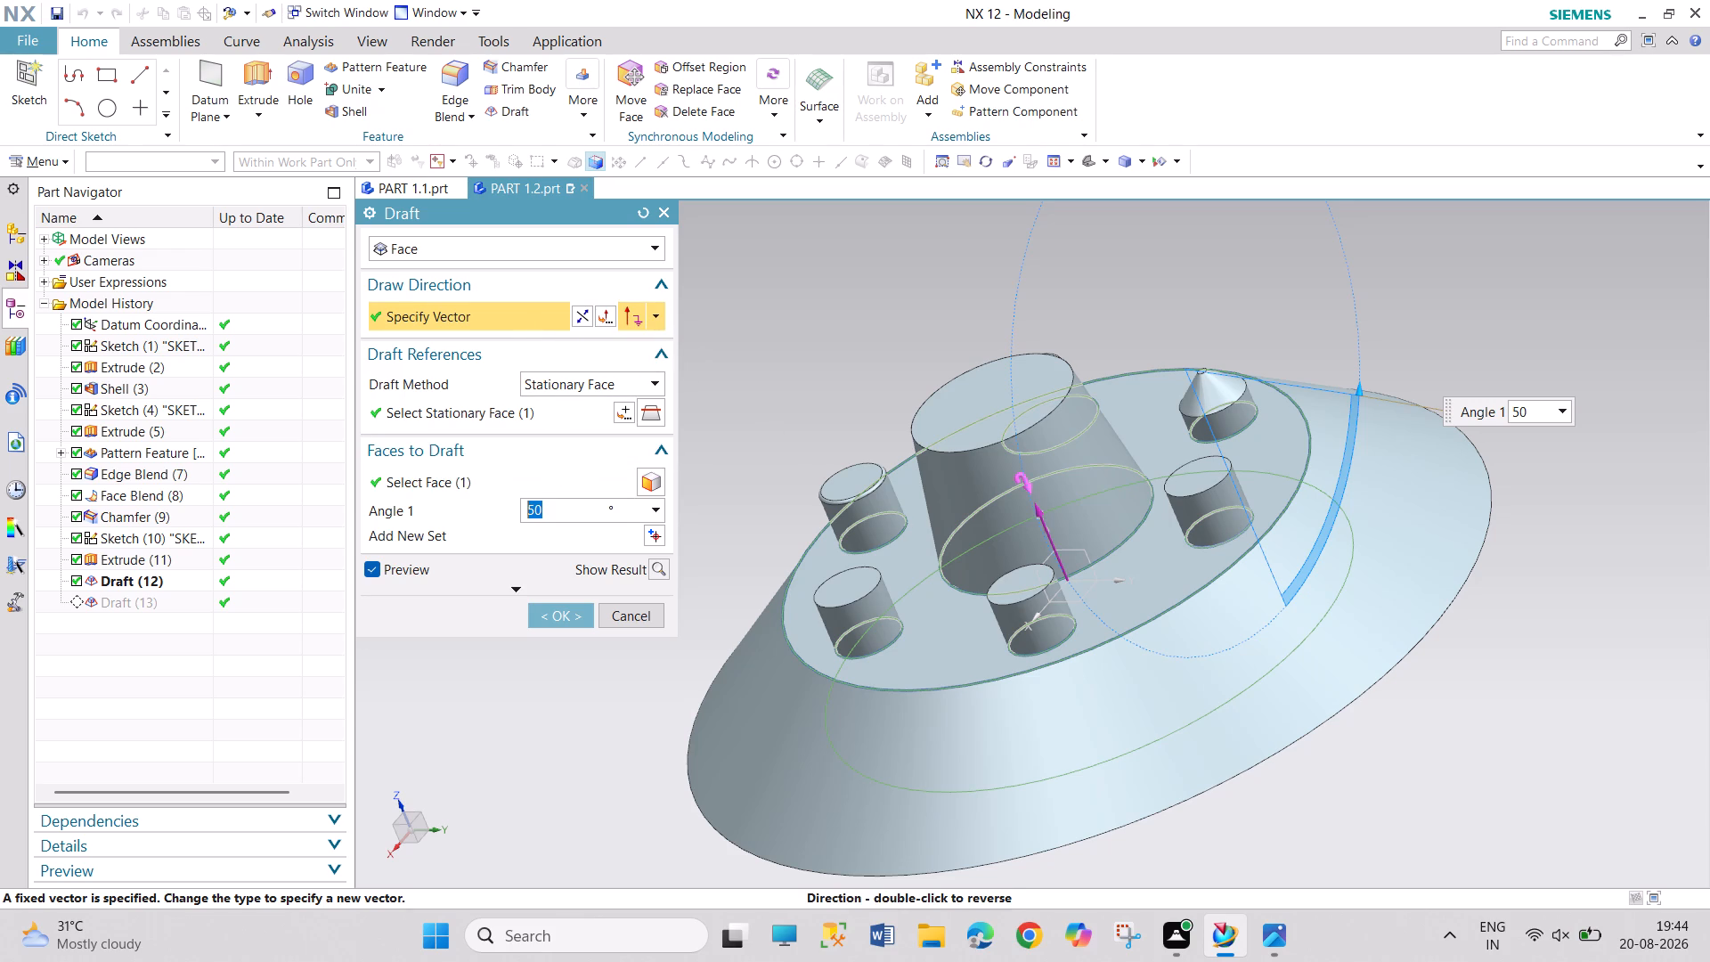
pyautogui.click(1052, 538)
pyautogui.click(662, 317)
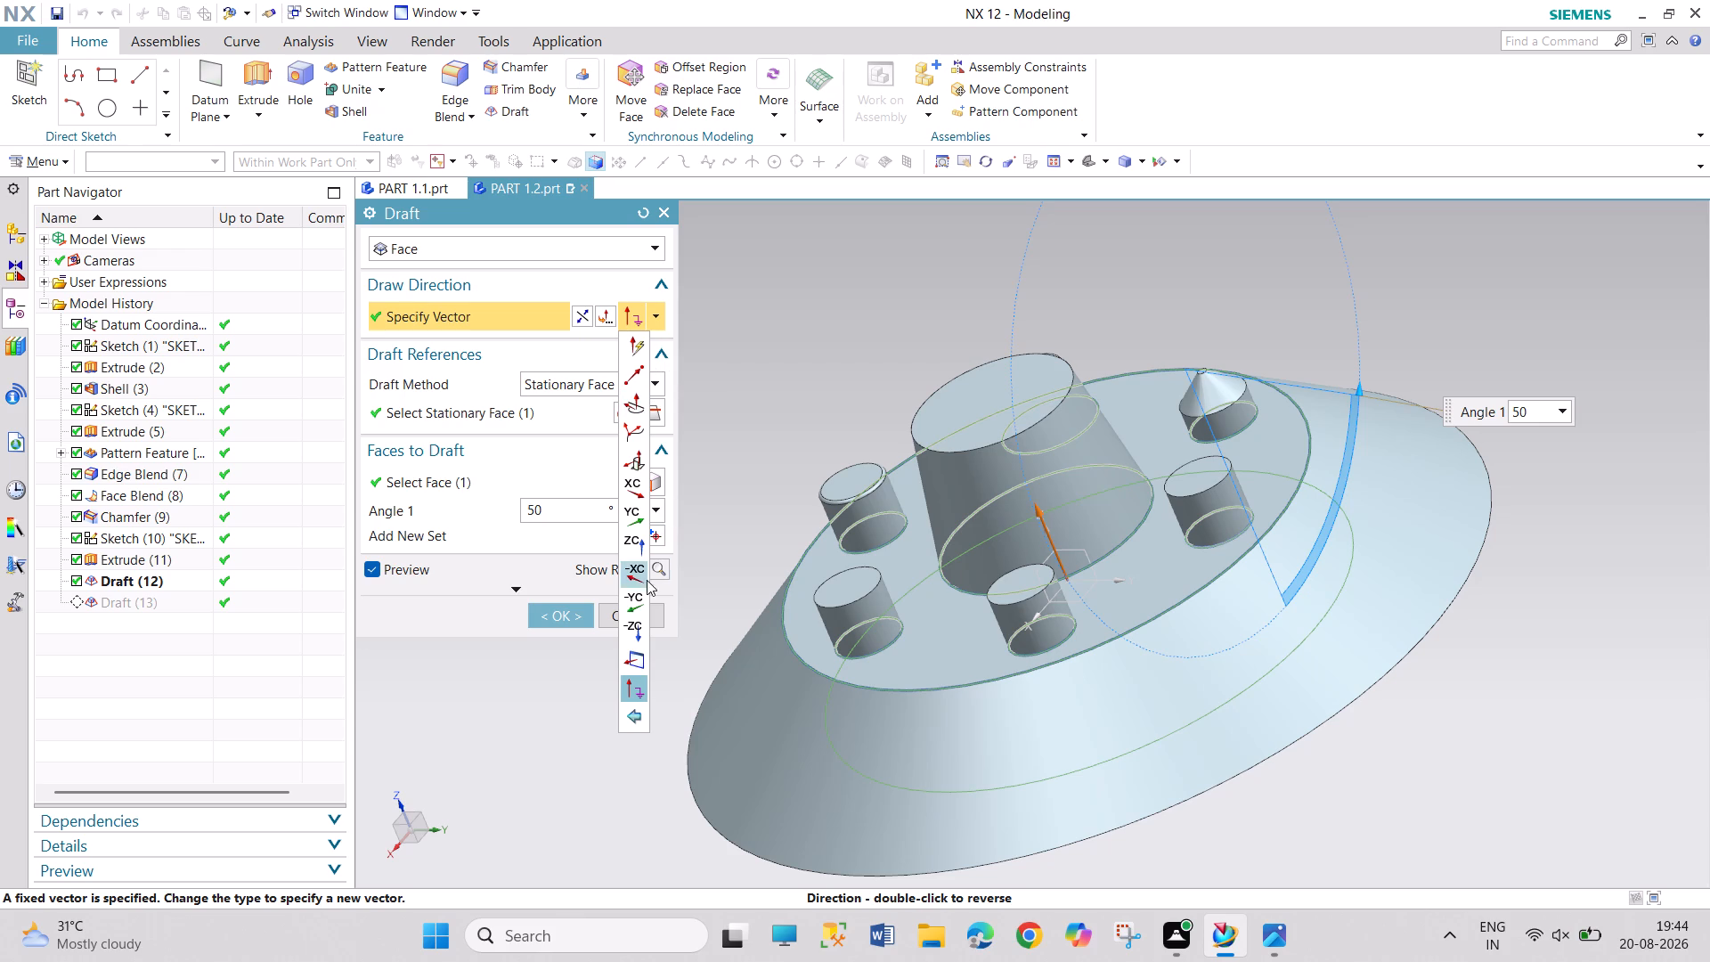
pyautogui.click(634, 632)
pyautogui.click(555, 616)
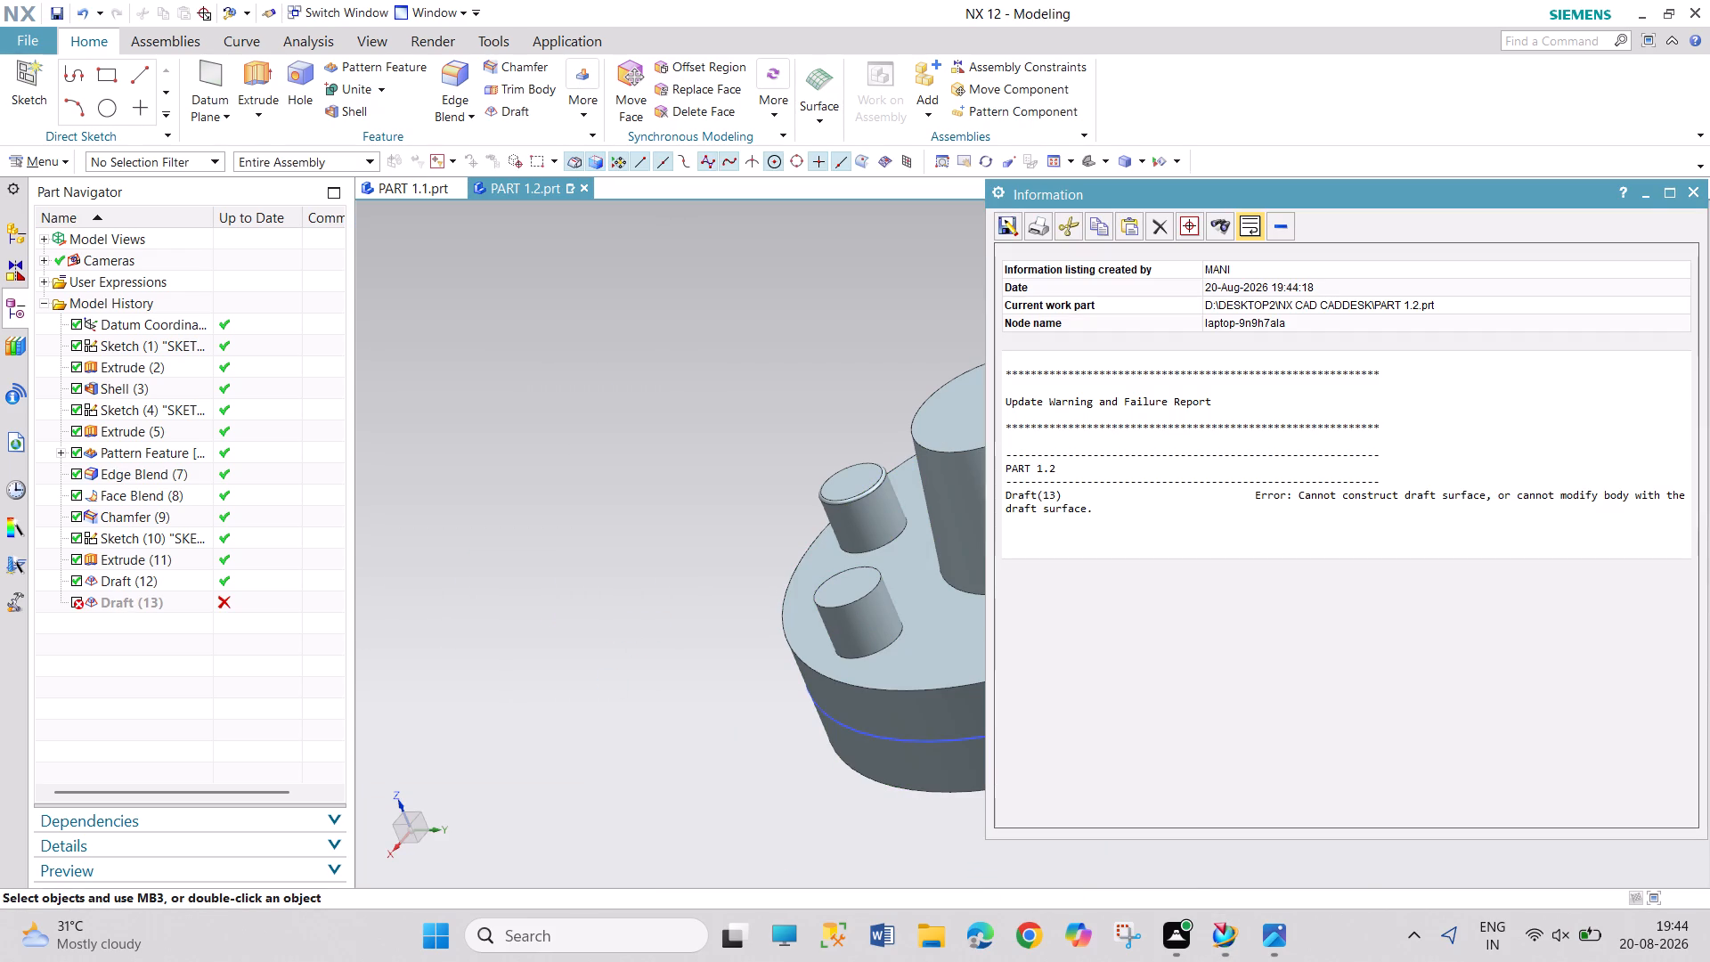
pyautogui.click(1698, 188)
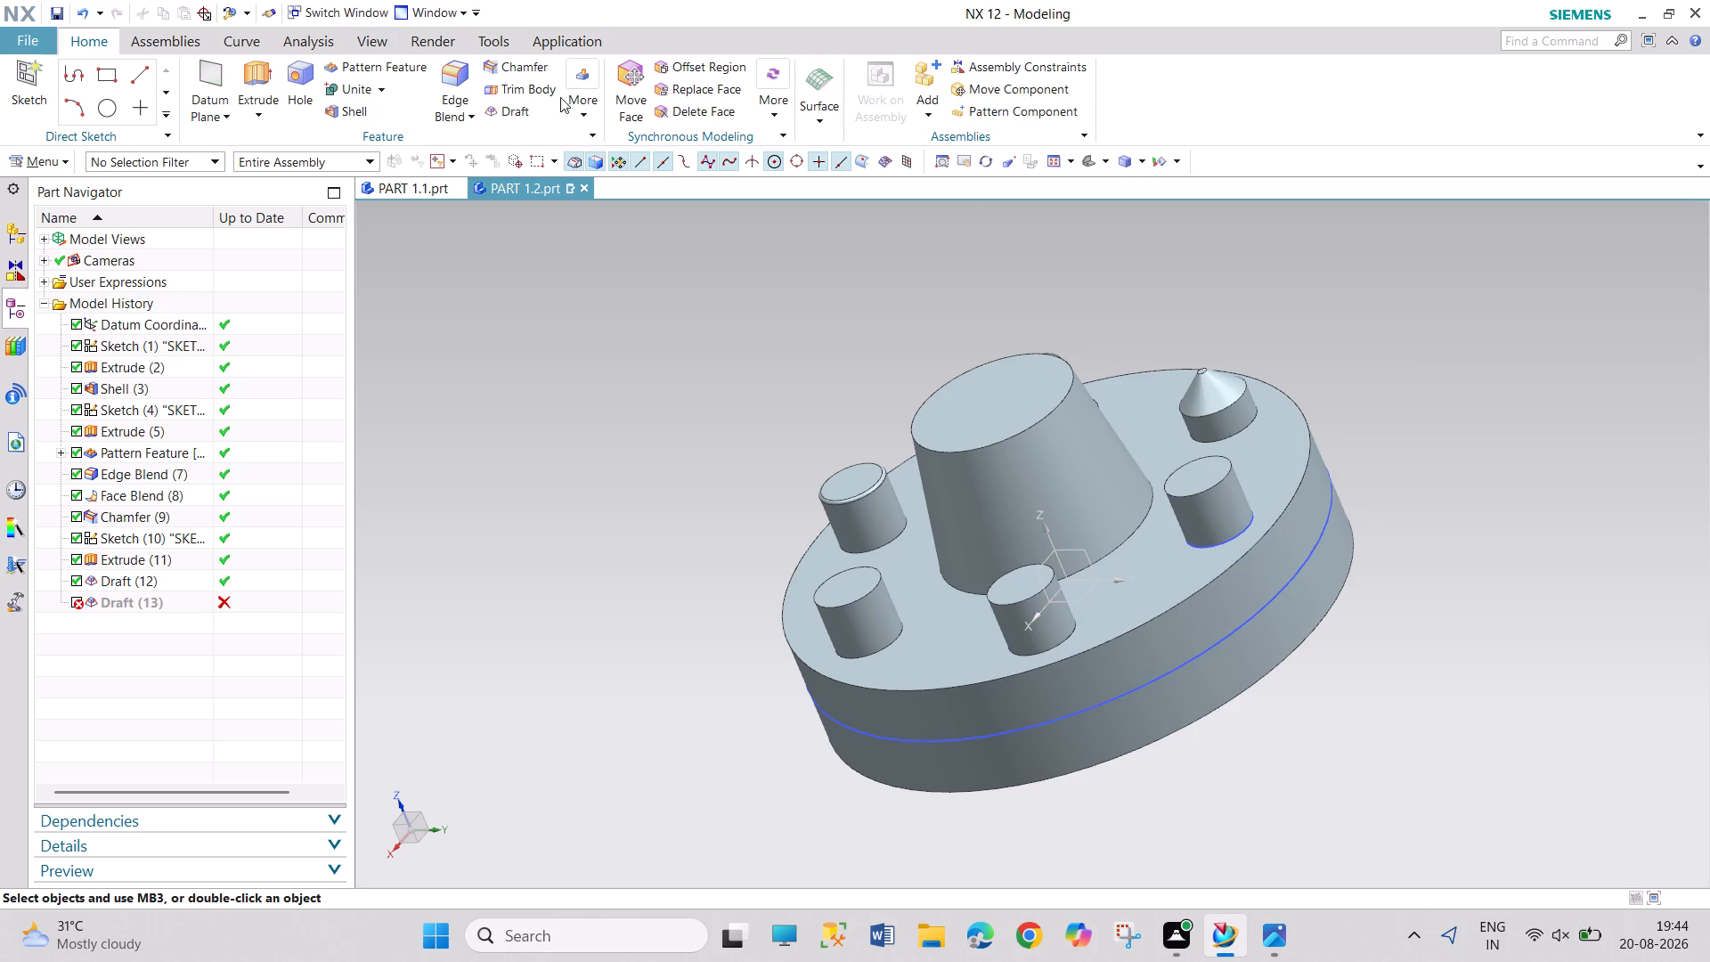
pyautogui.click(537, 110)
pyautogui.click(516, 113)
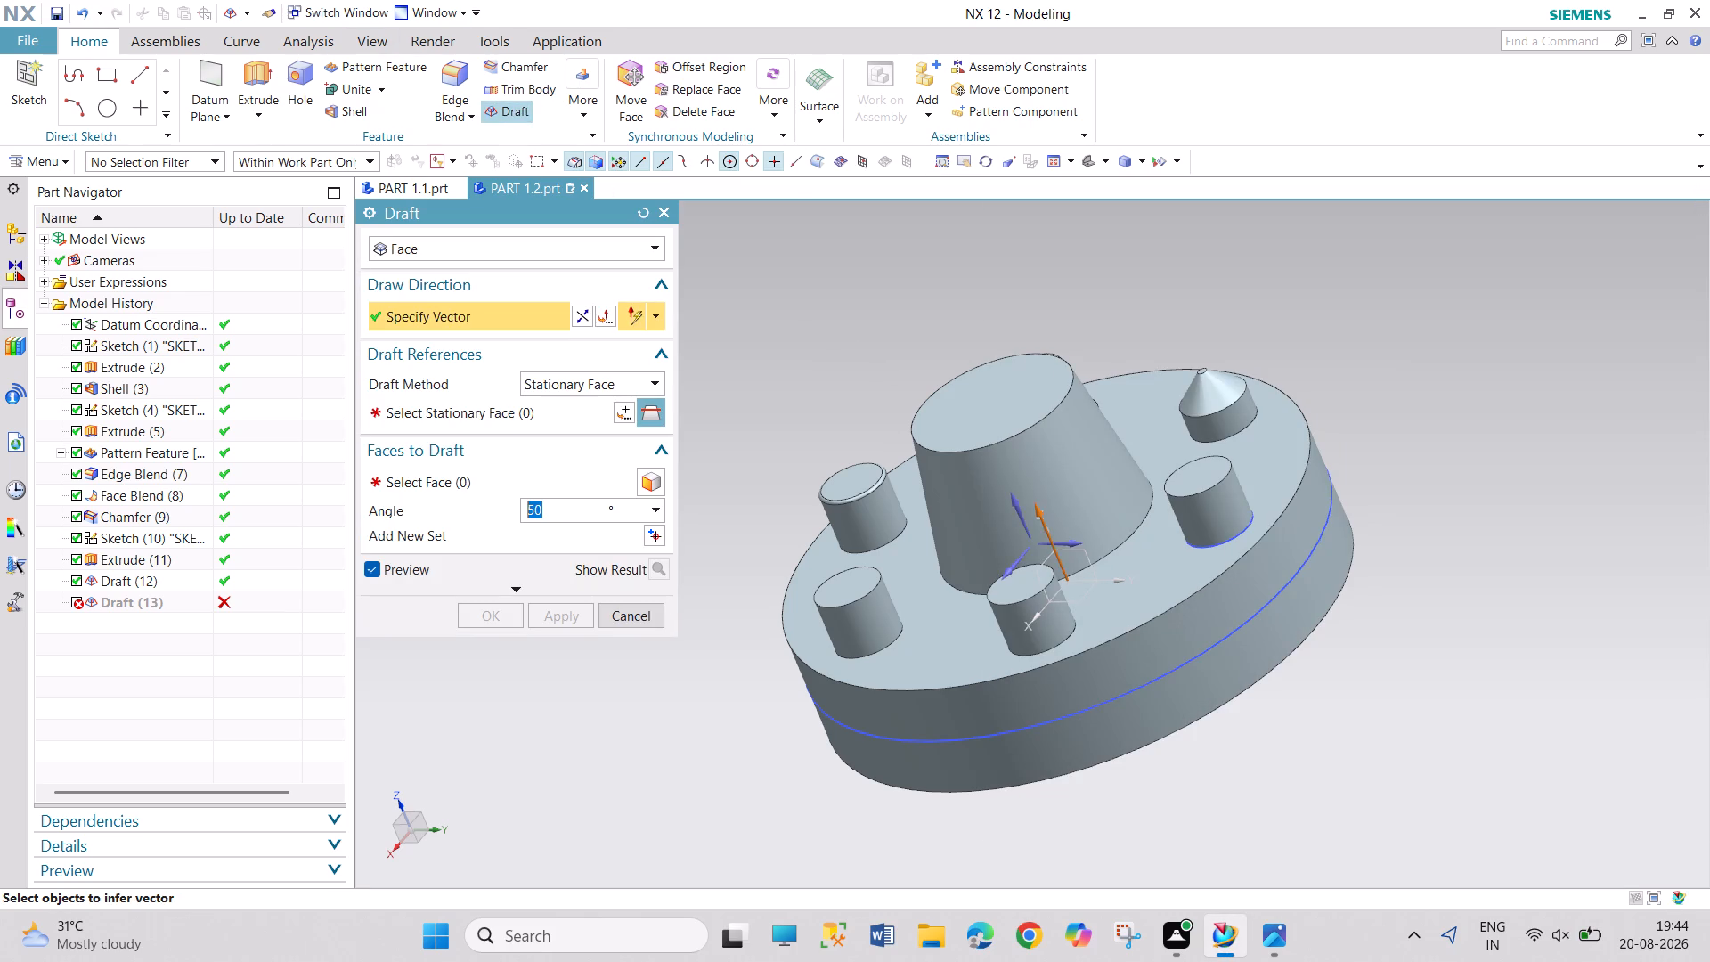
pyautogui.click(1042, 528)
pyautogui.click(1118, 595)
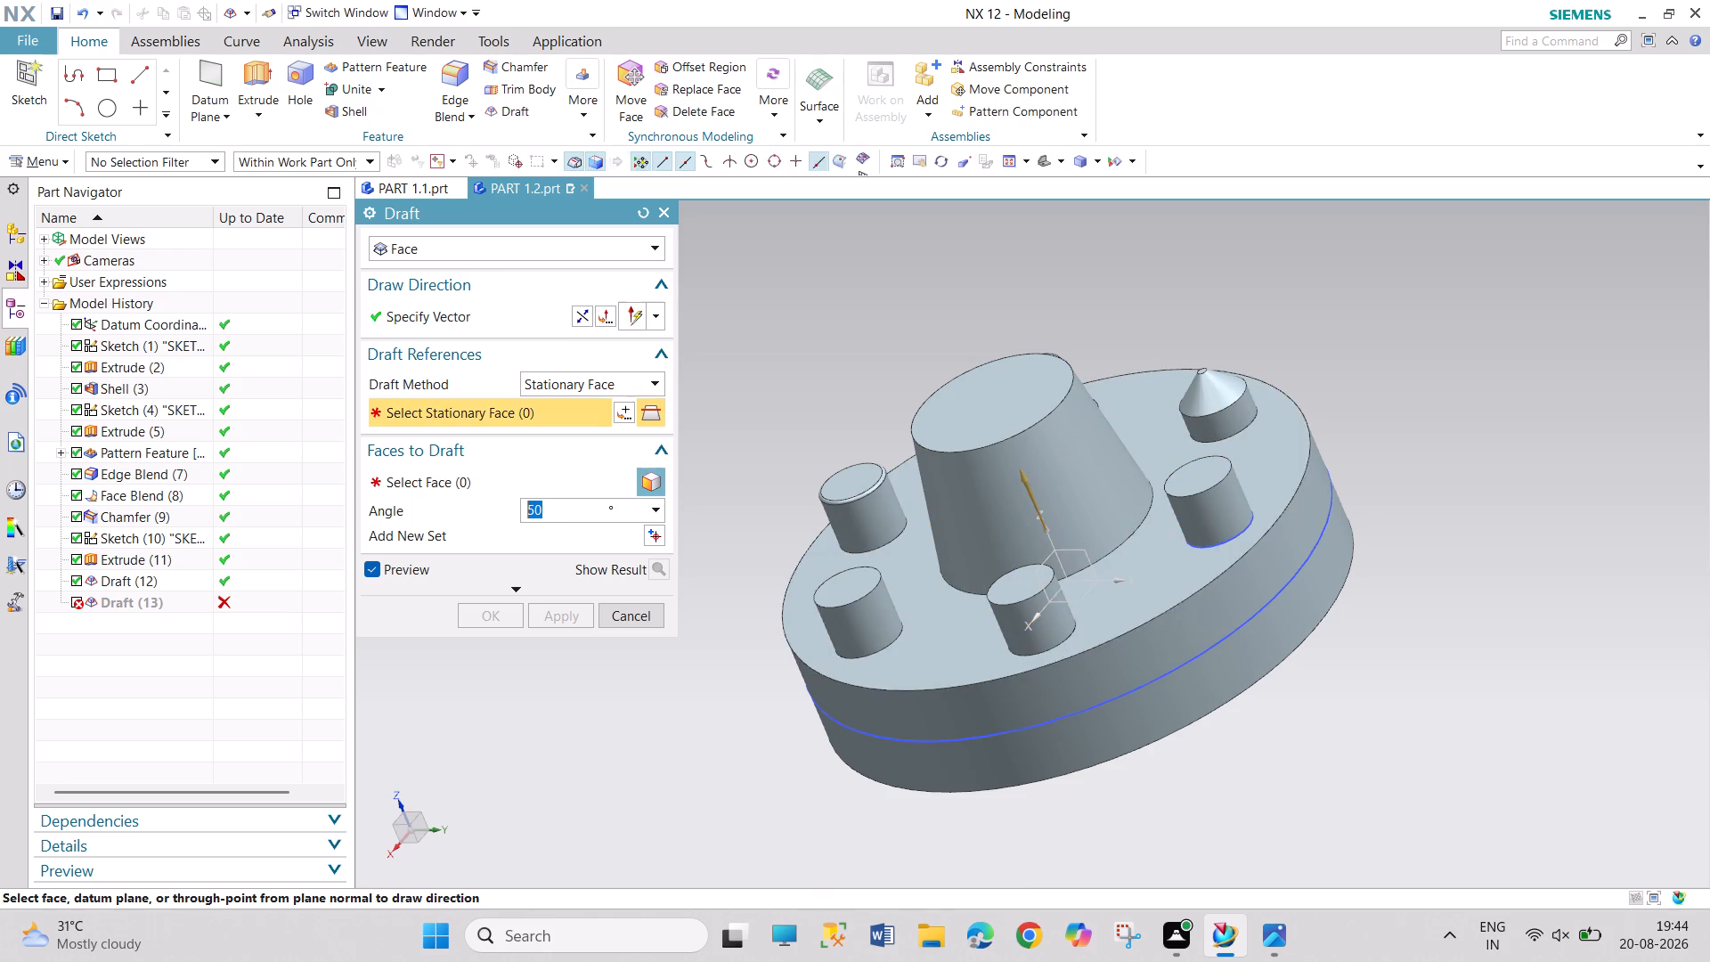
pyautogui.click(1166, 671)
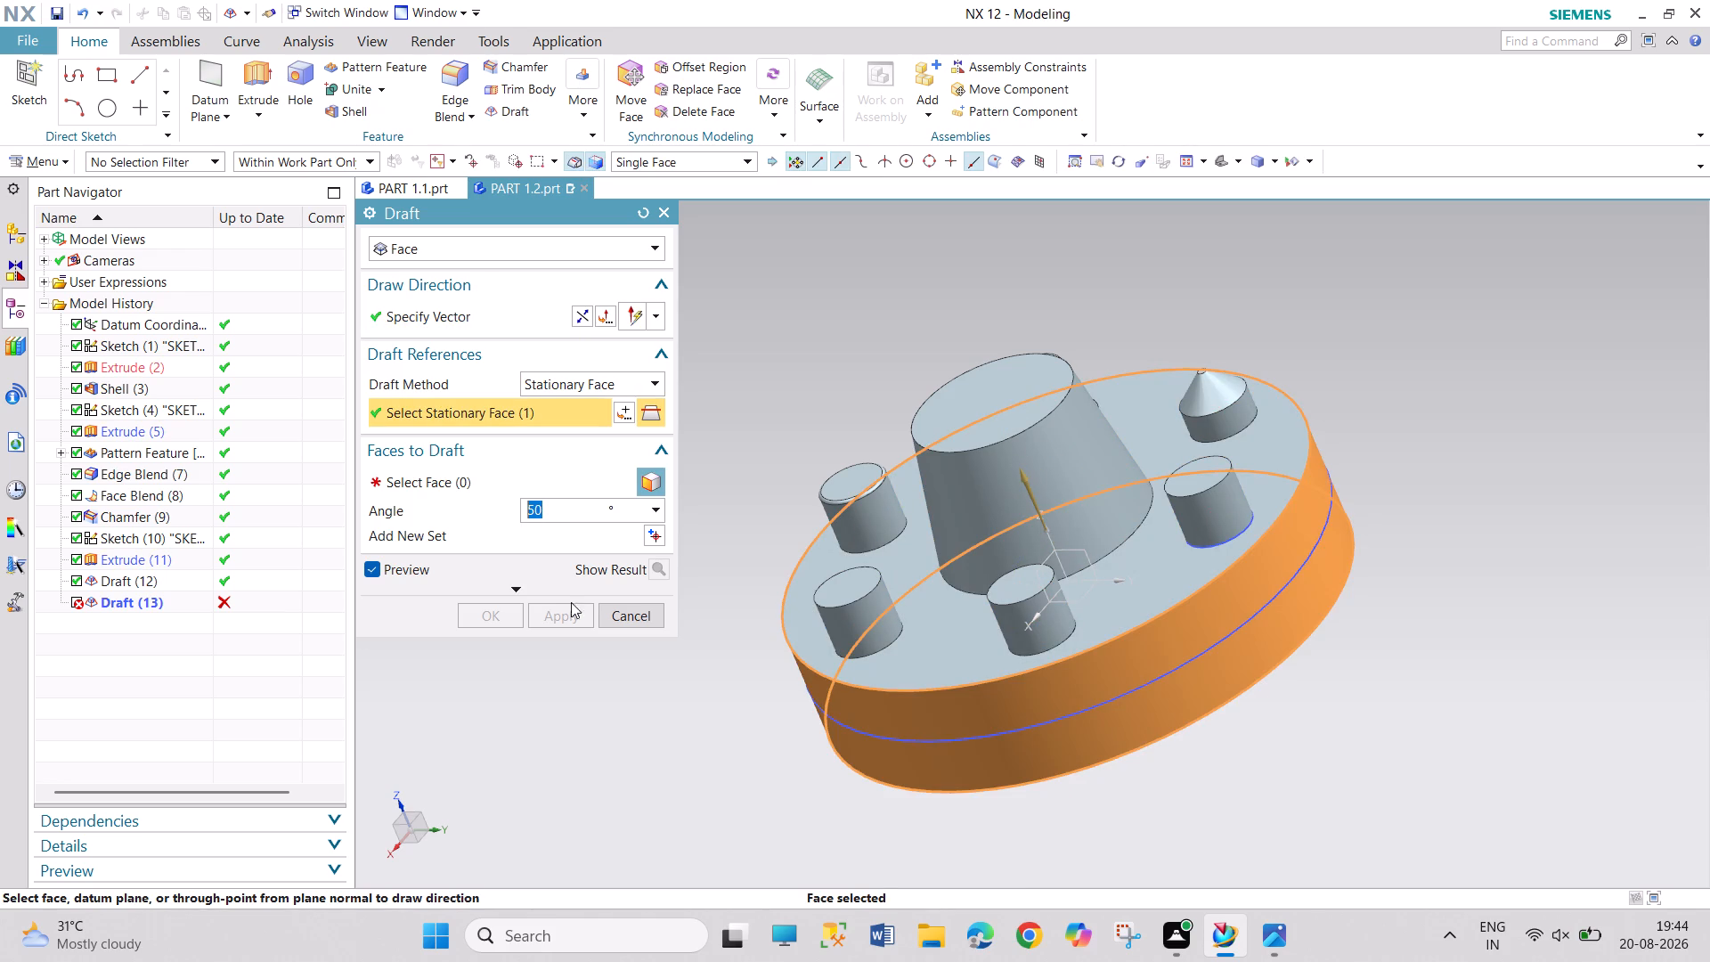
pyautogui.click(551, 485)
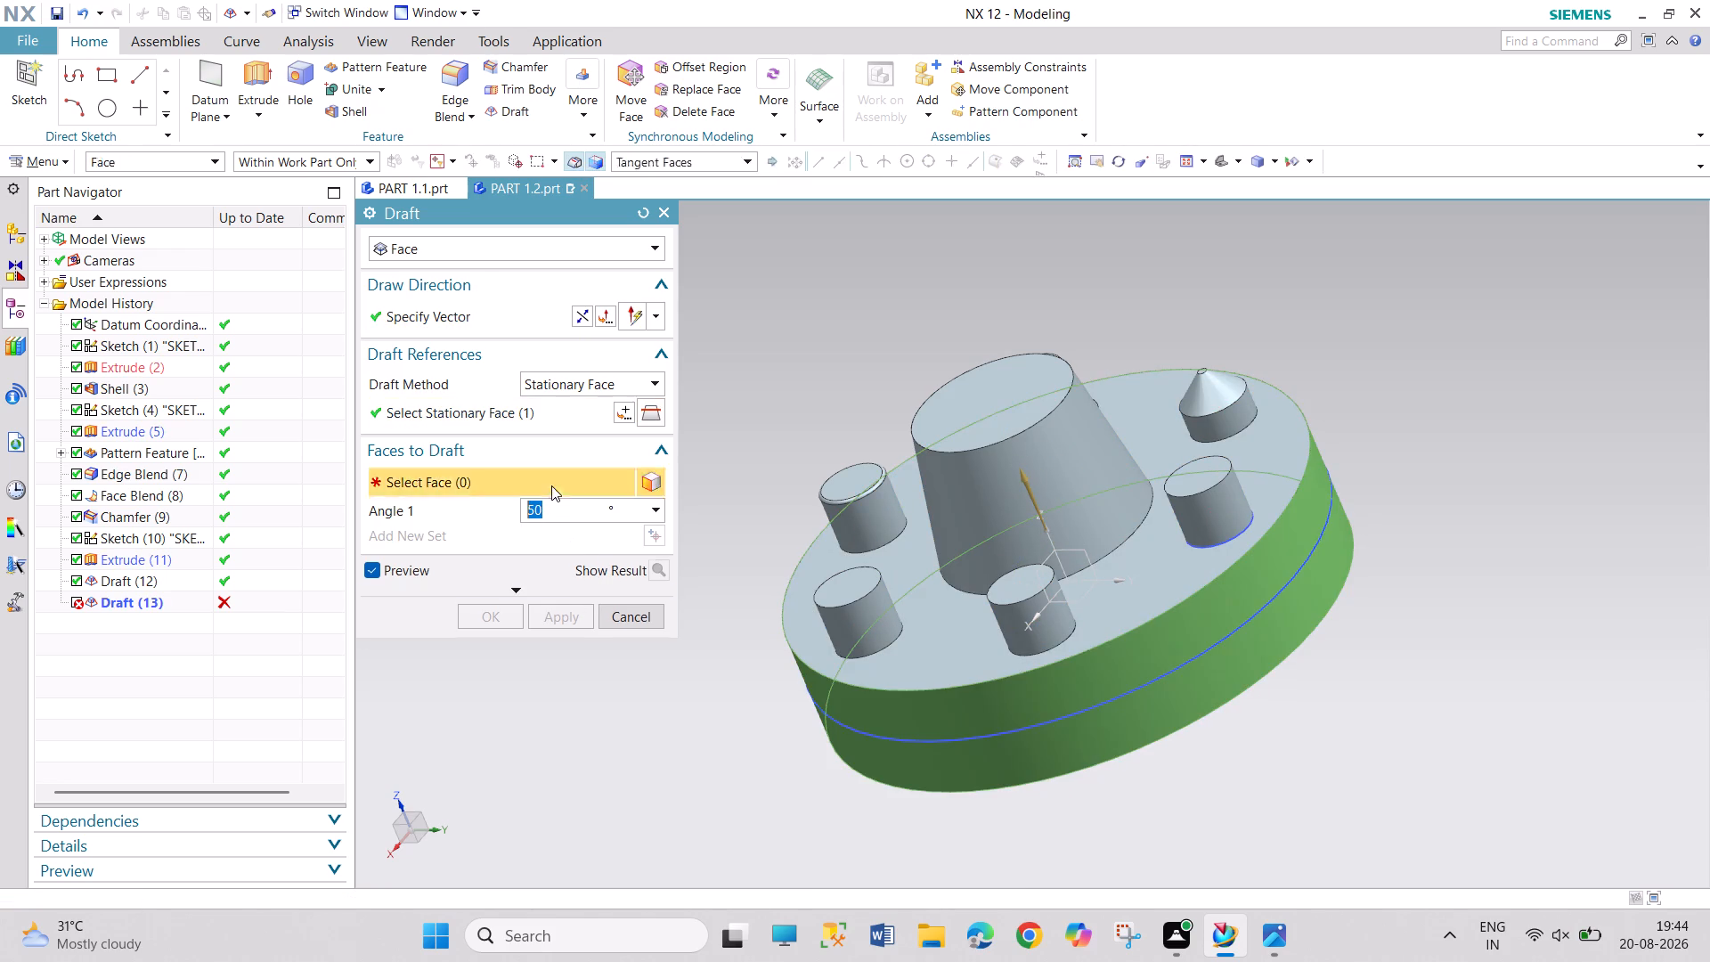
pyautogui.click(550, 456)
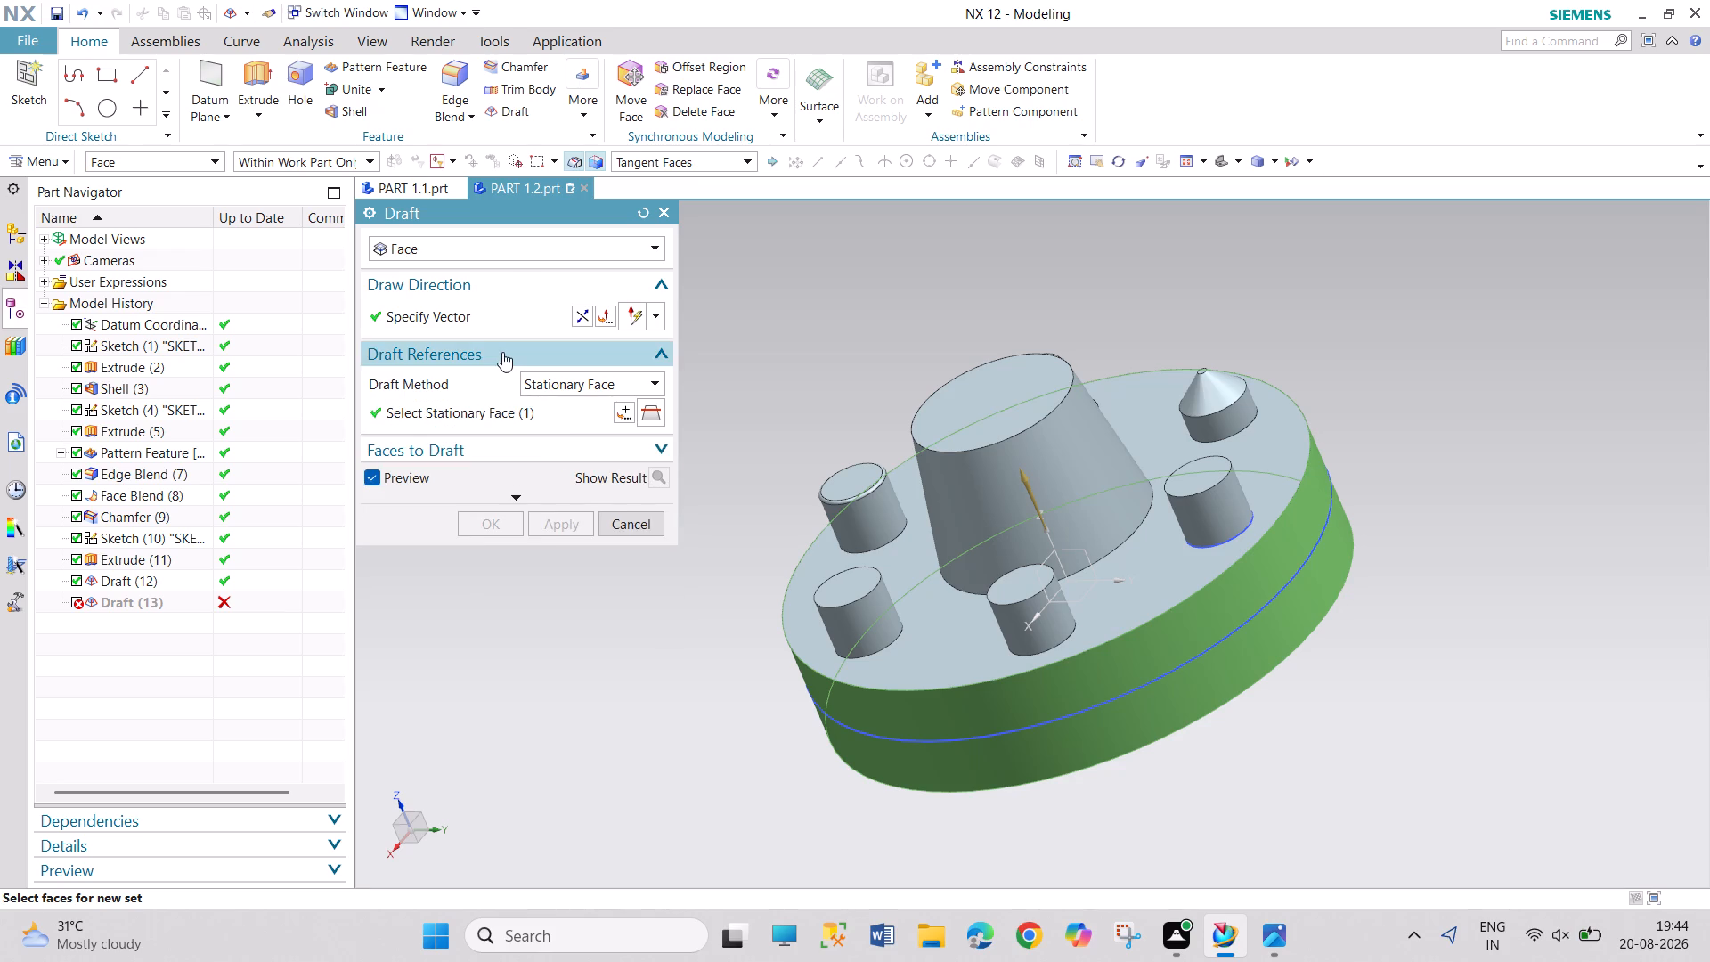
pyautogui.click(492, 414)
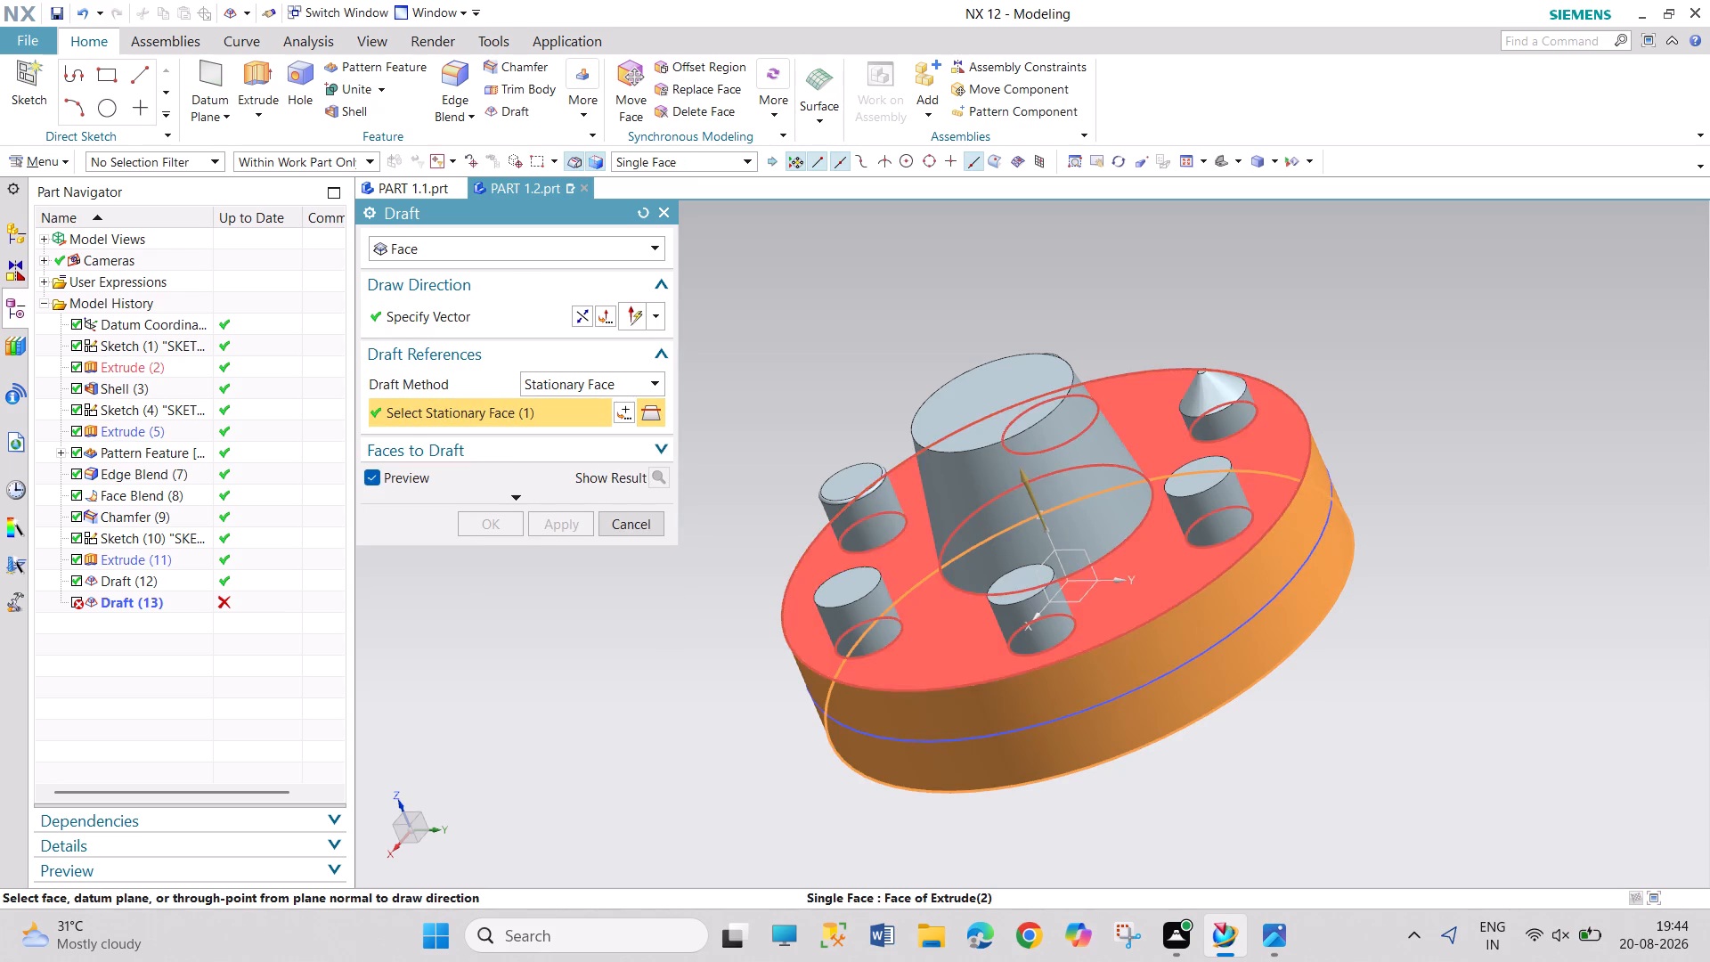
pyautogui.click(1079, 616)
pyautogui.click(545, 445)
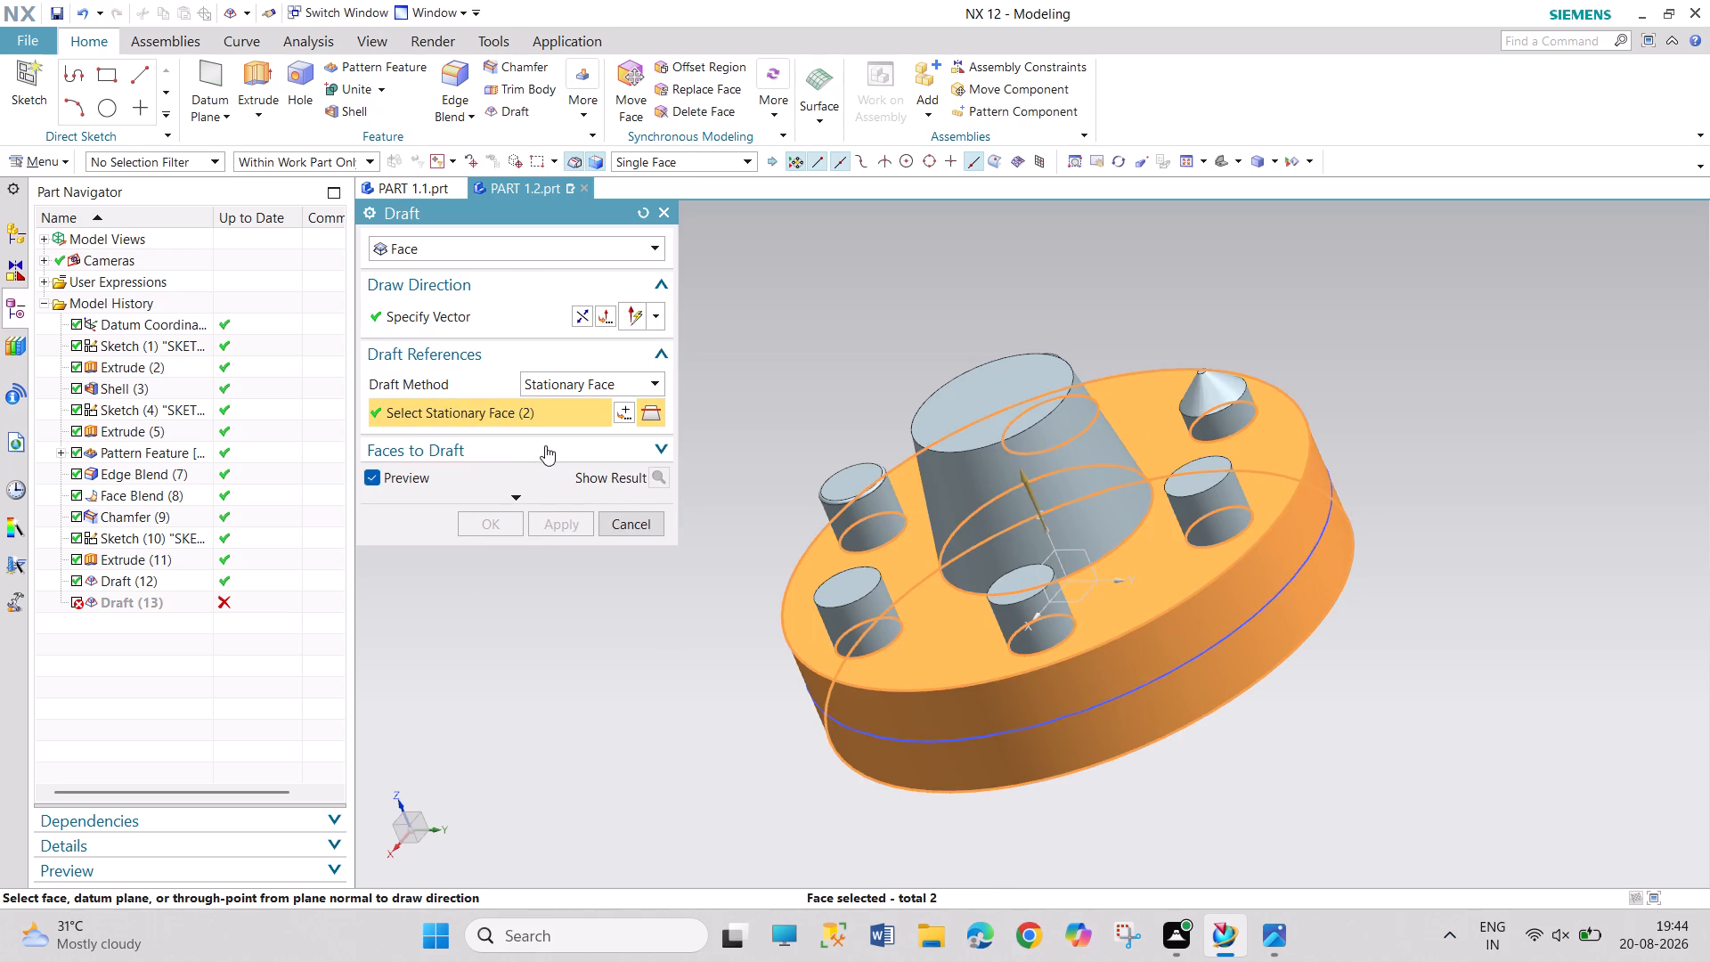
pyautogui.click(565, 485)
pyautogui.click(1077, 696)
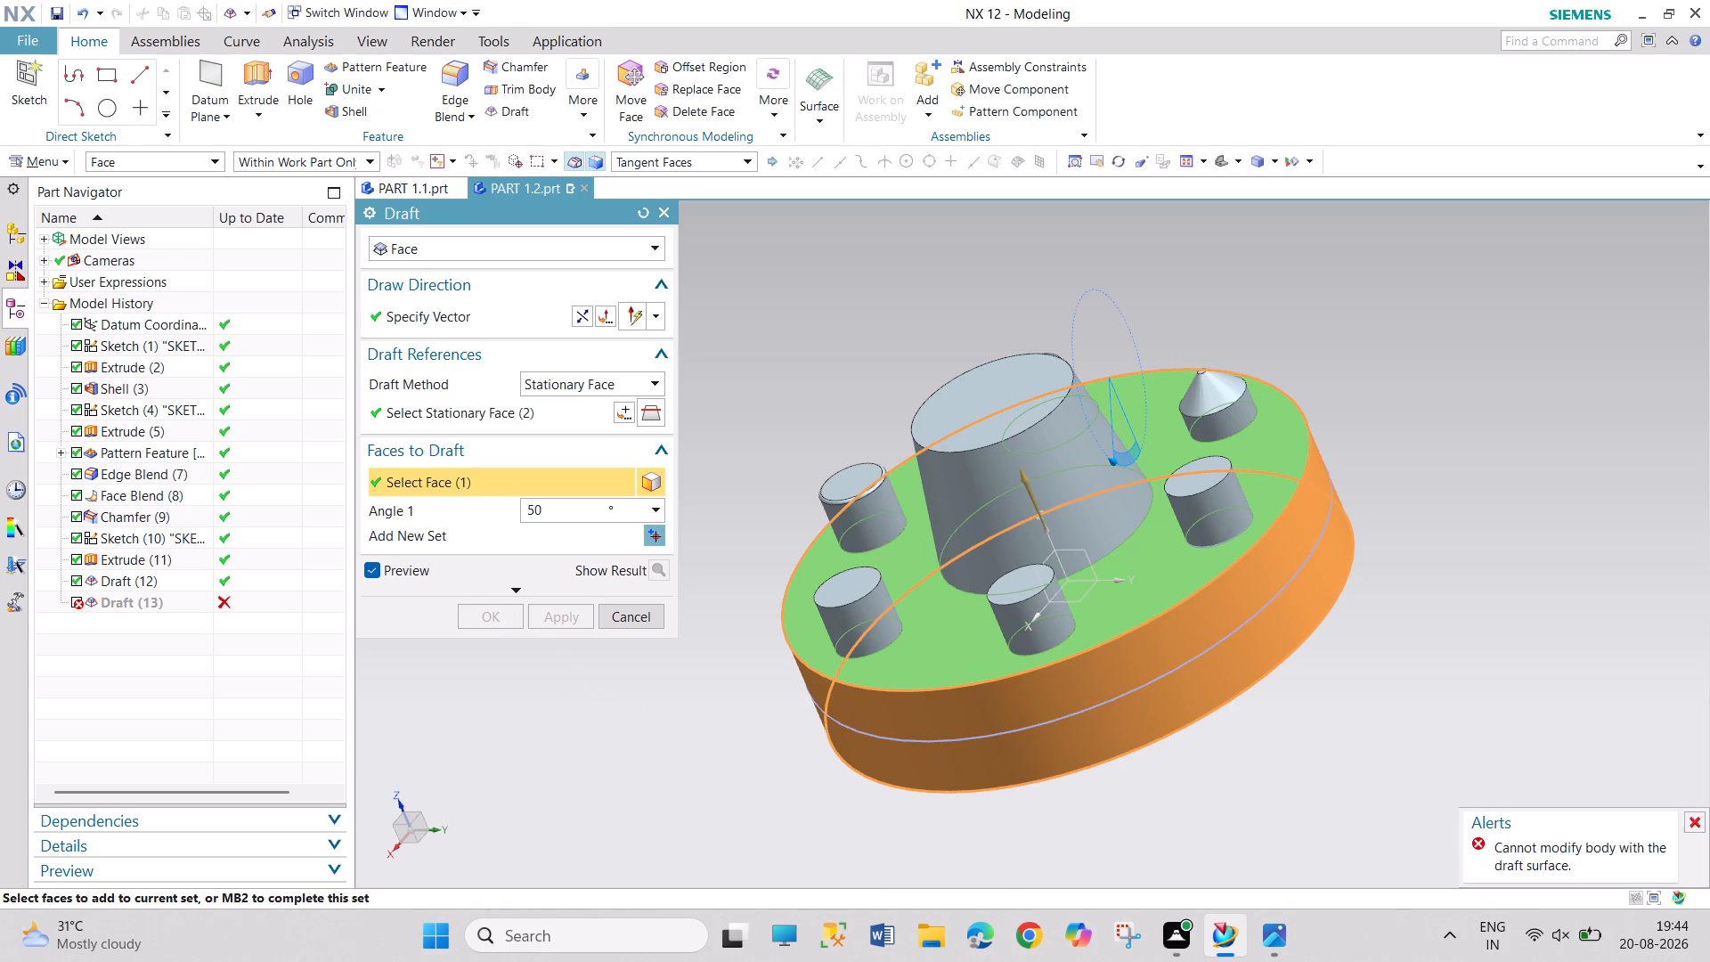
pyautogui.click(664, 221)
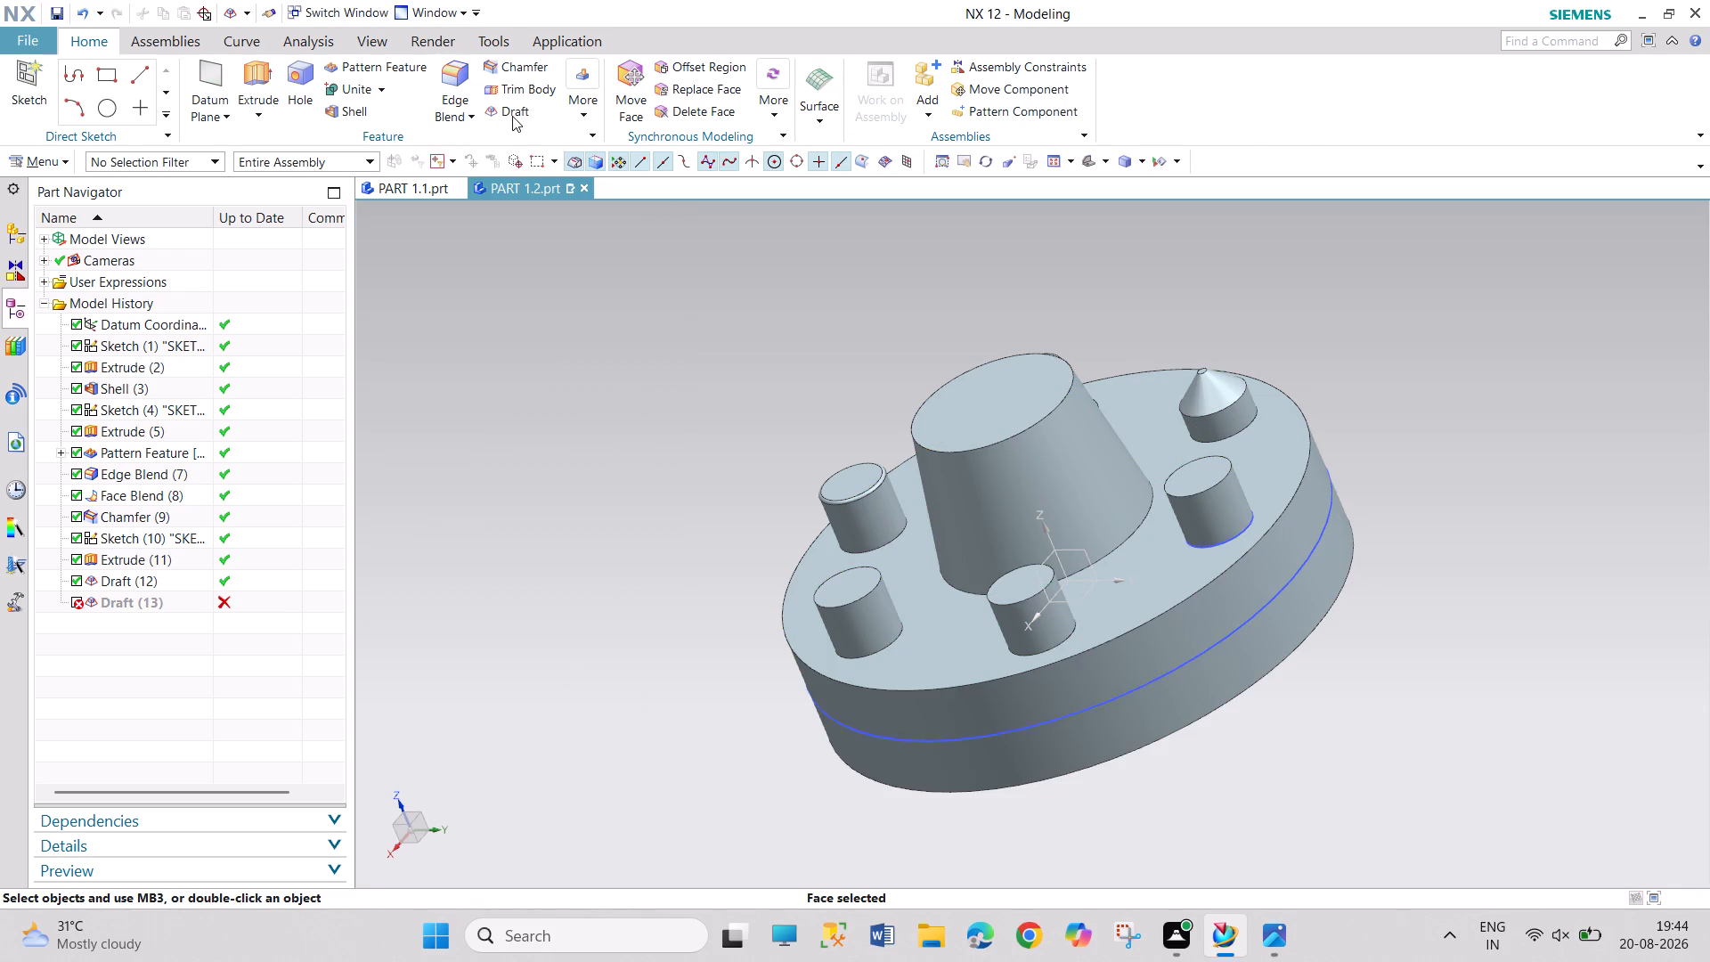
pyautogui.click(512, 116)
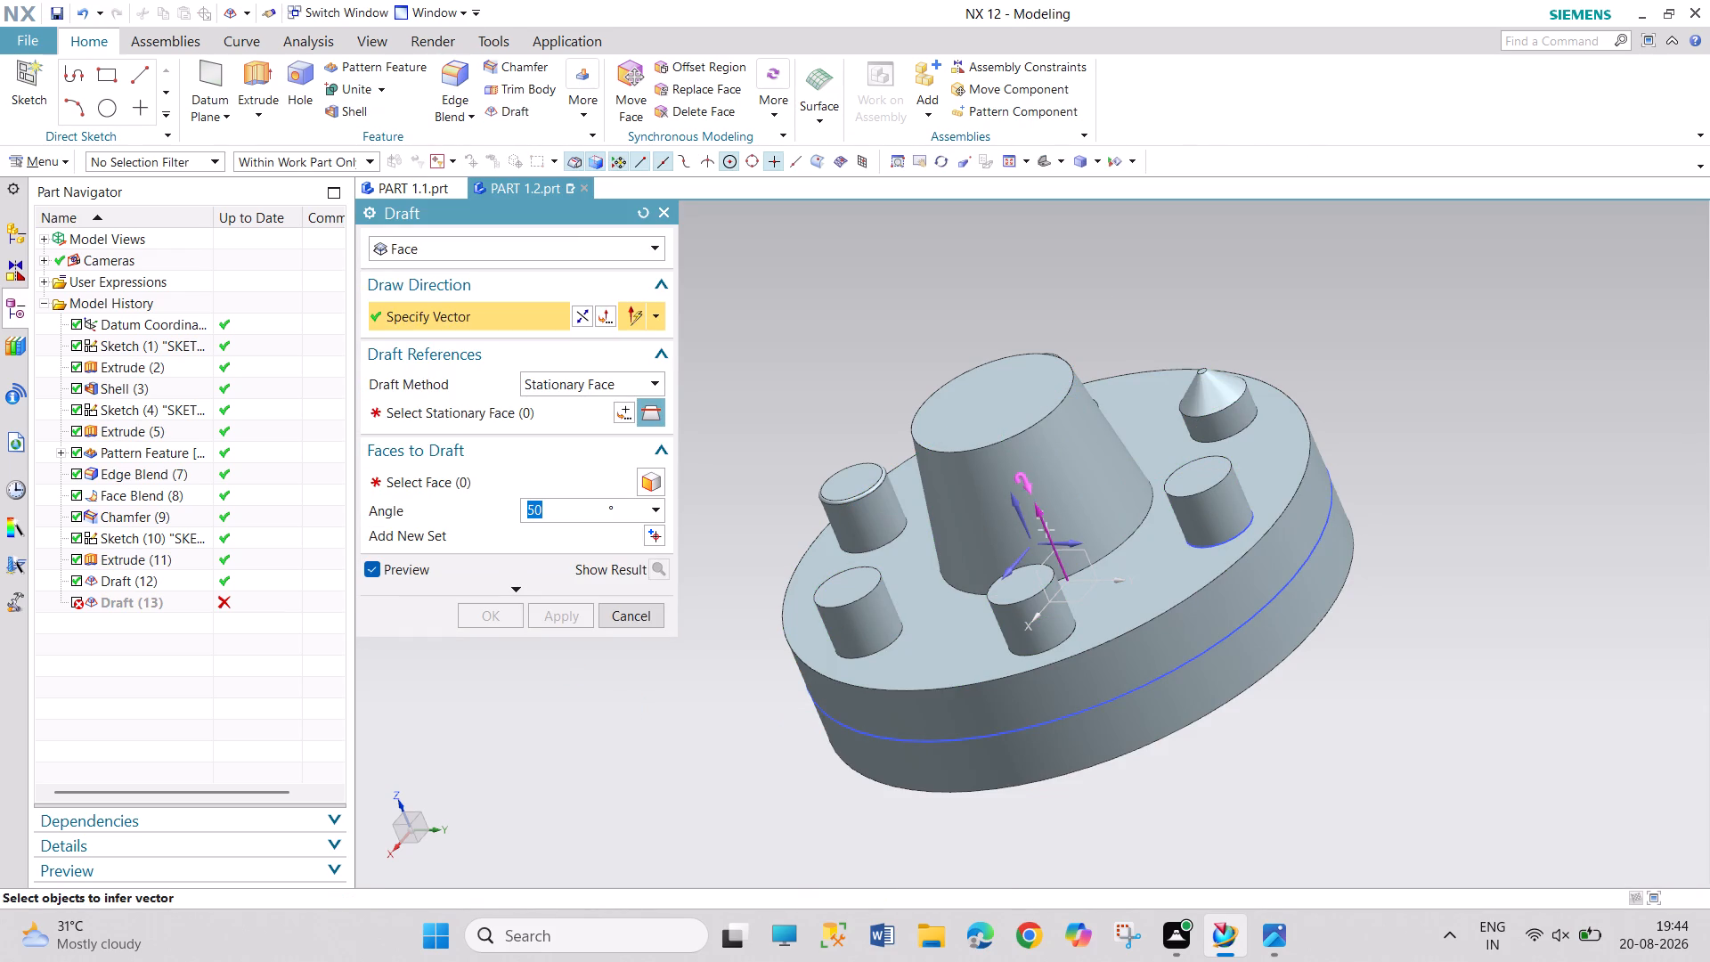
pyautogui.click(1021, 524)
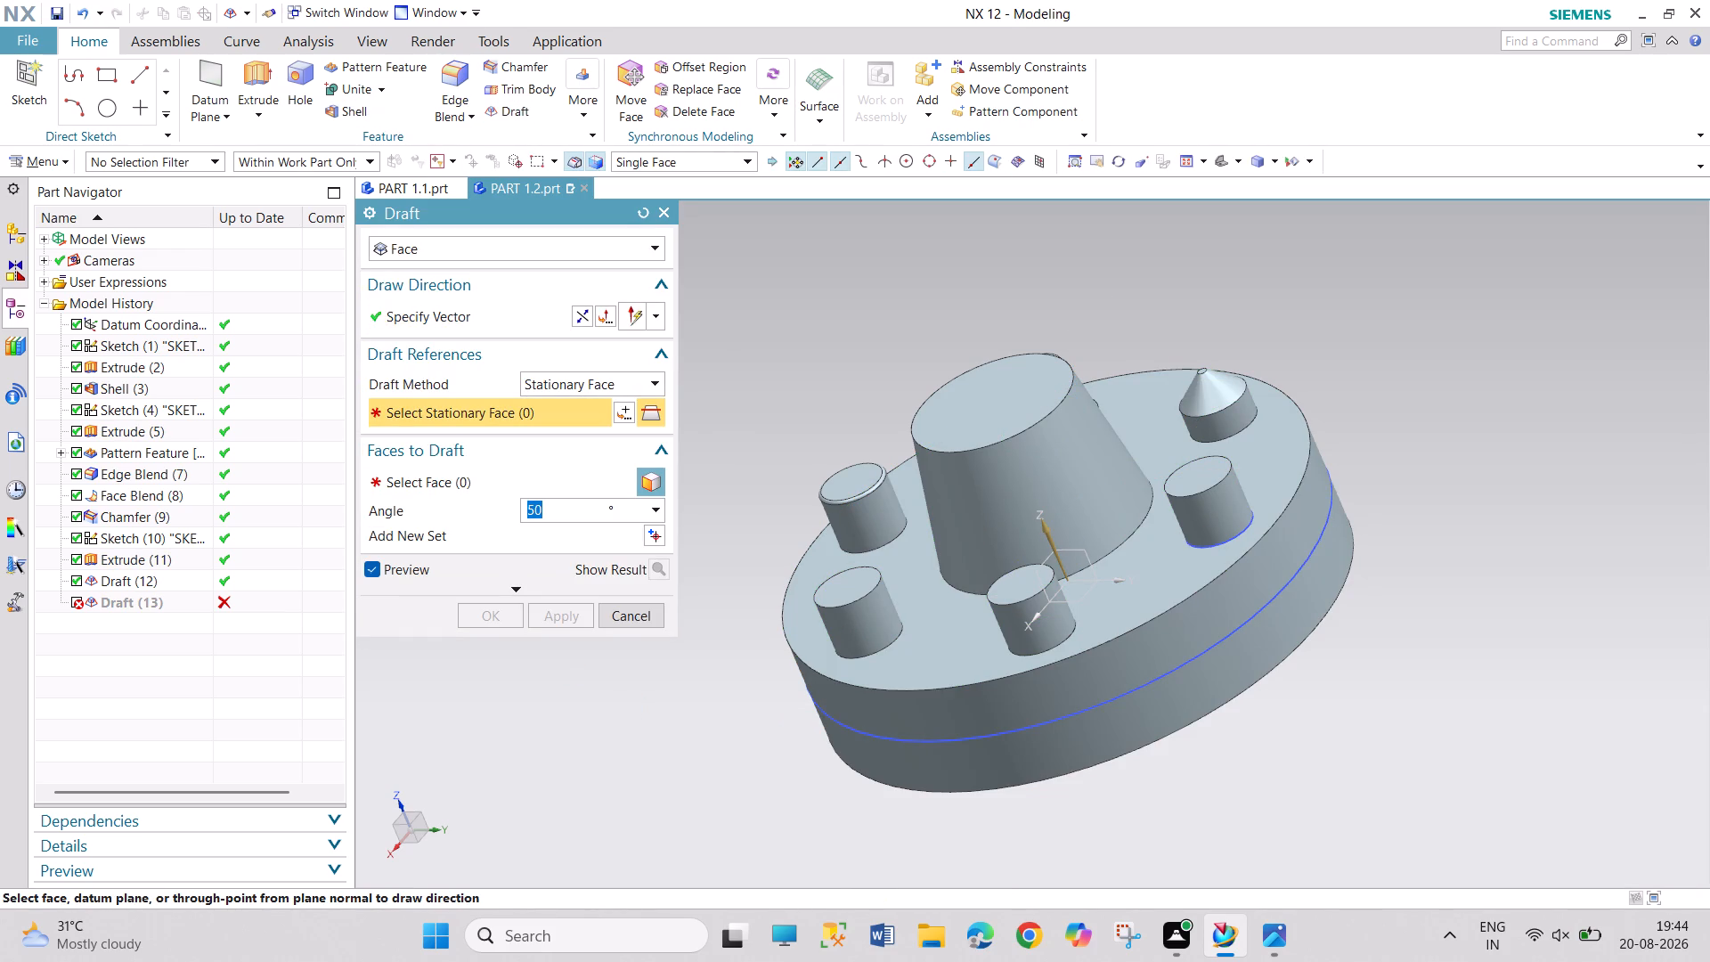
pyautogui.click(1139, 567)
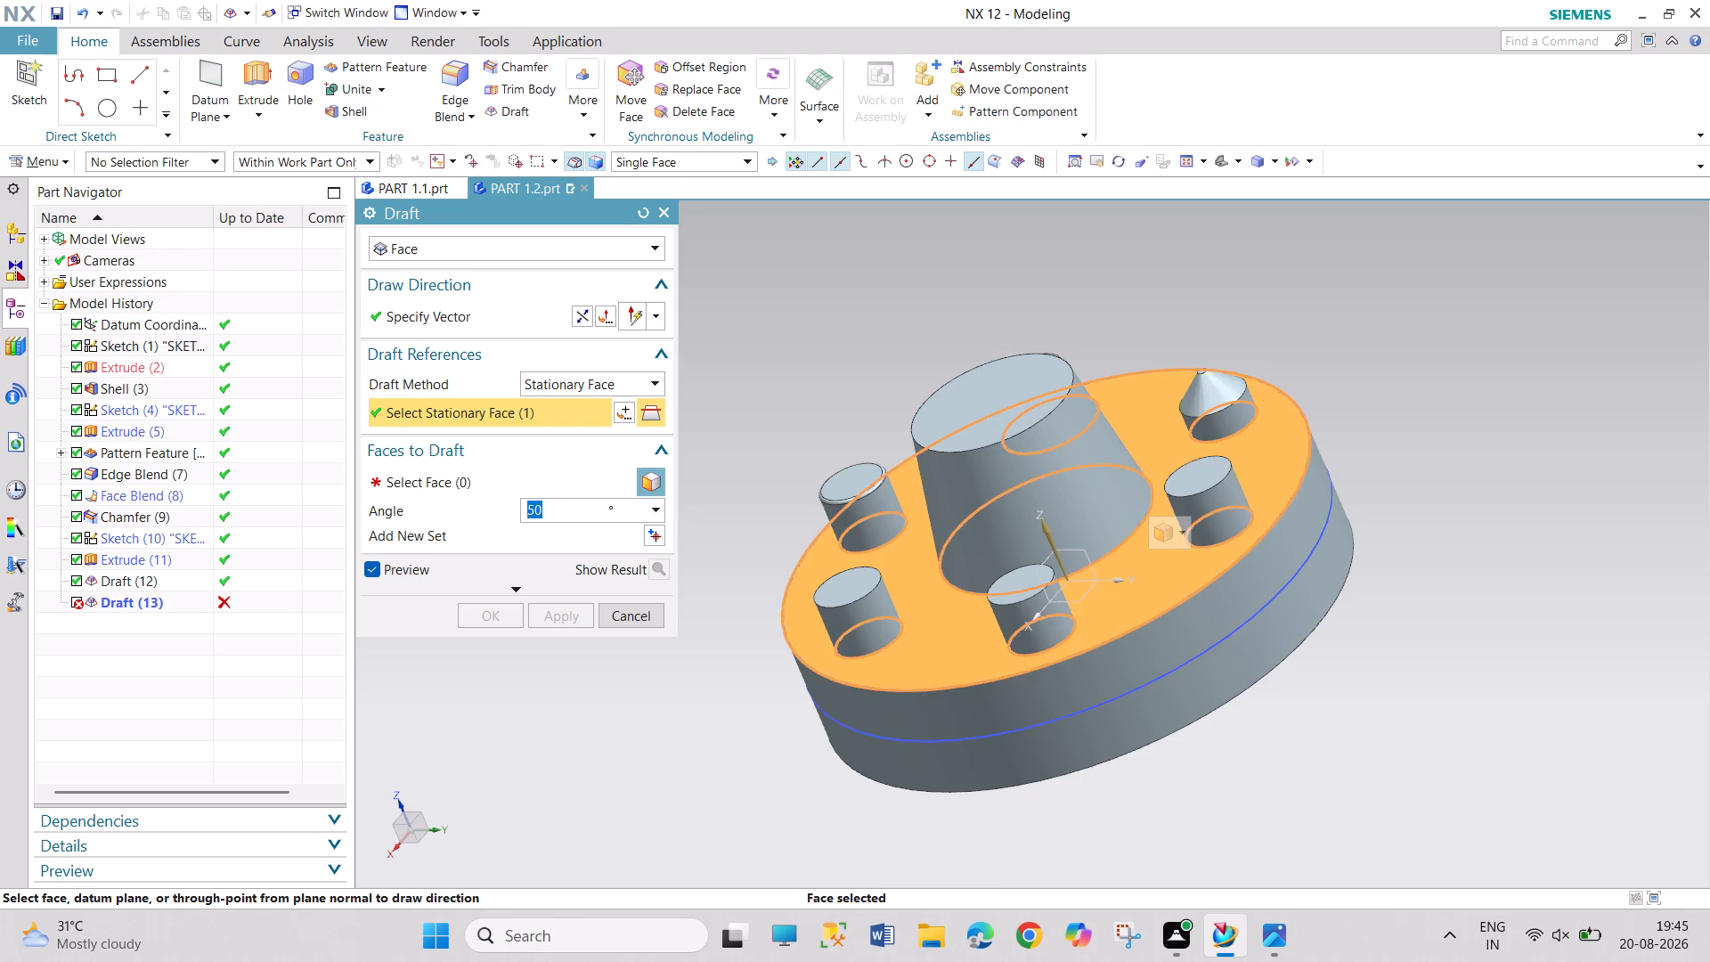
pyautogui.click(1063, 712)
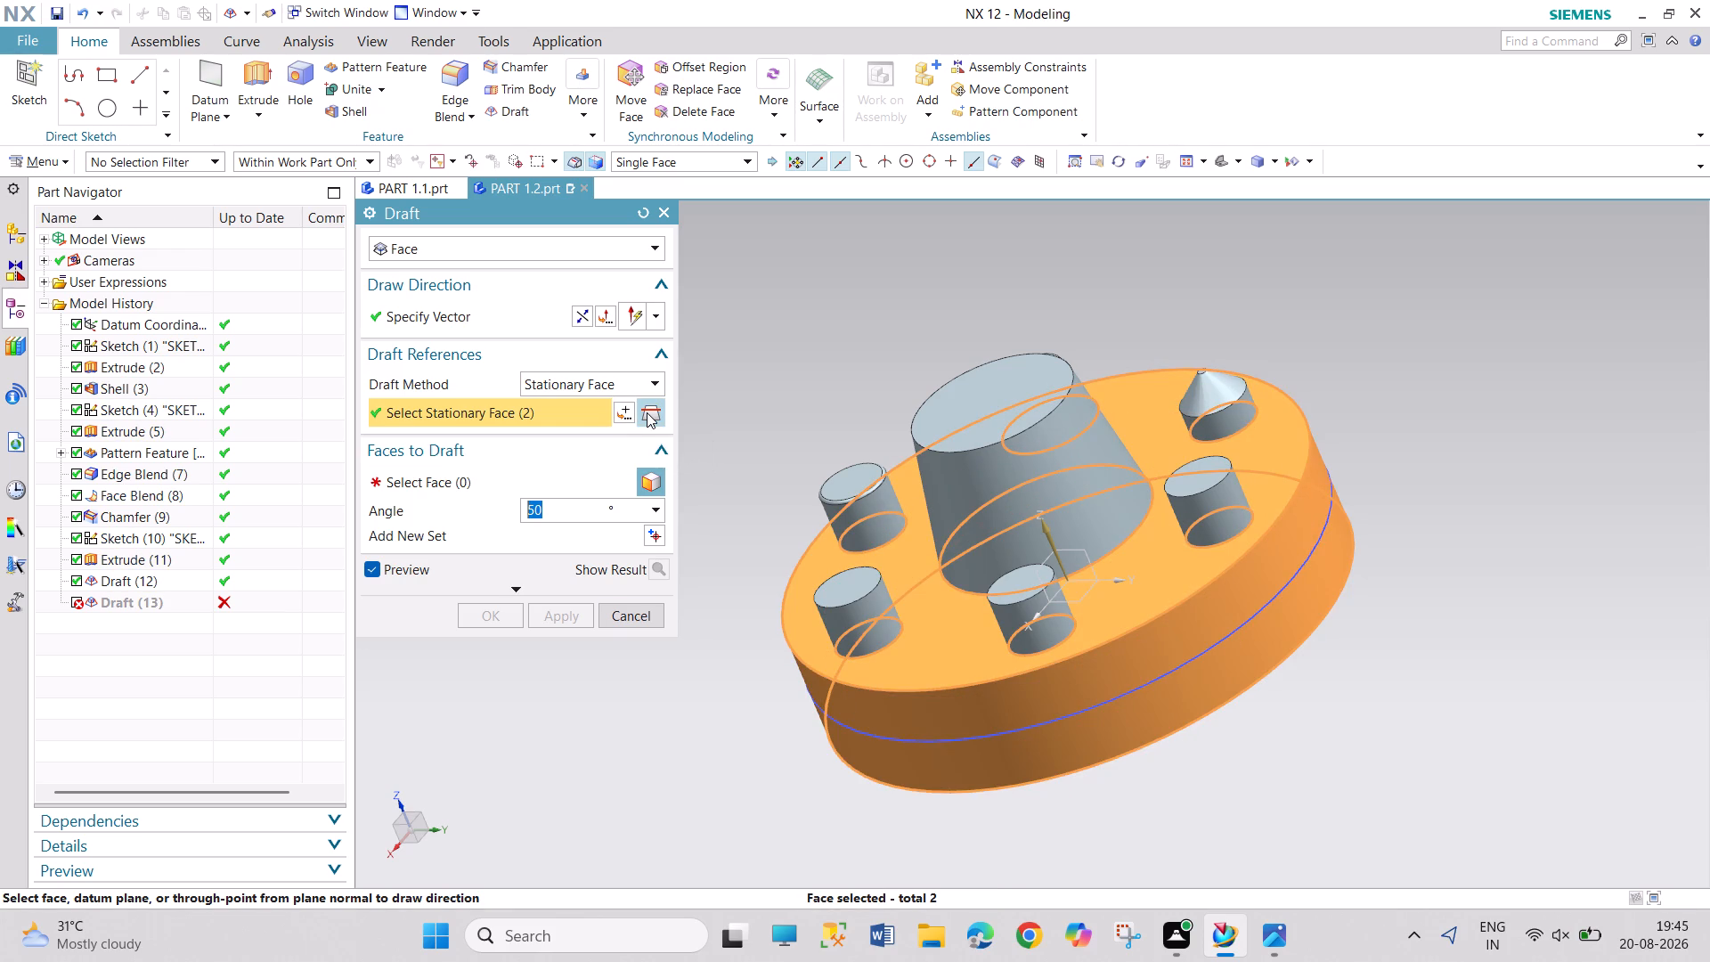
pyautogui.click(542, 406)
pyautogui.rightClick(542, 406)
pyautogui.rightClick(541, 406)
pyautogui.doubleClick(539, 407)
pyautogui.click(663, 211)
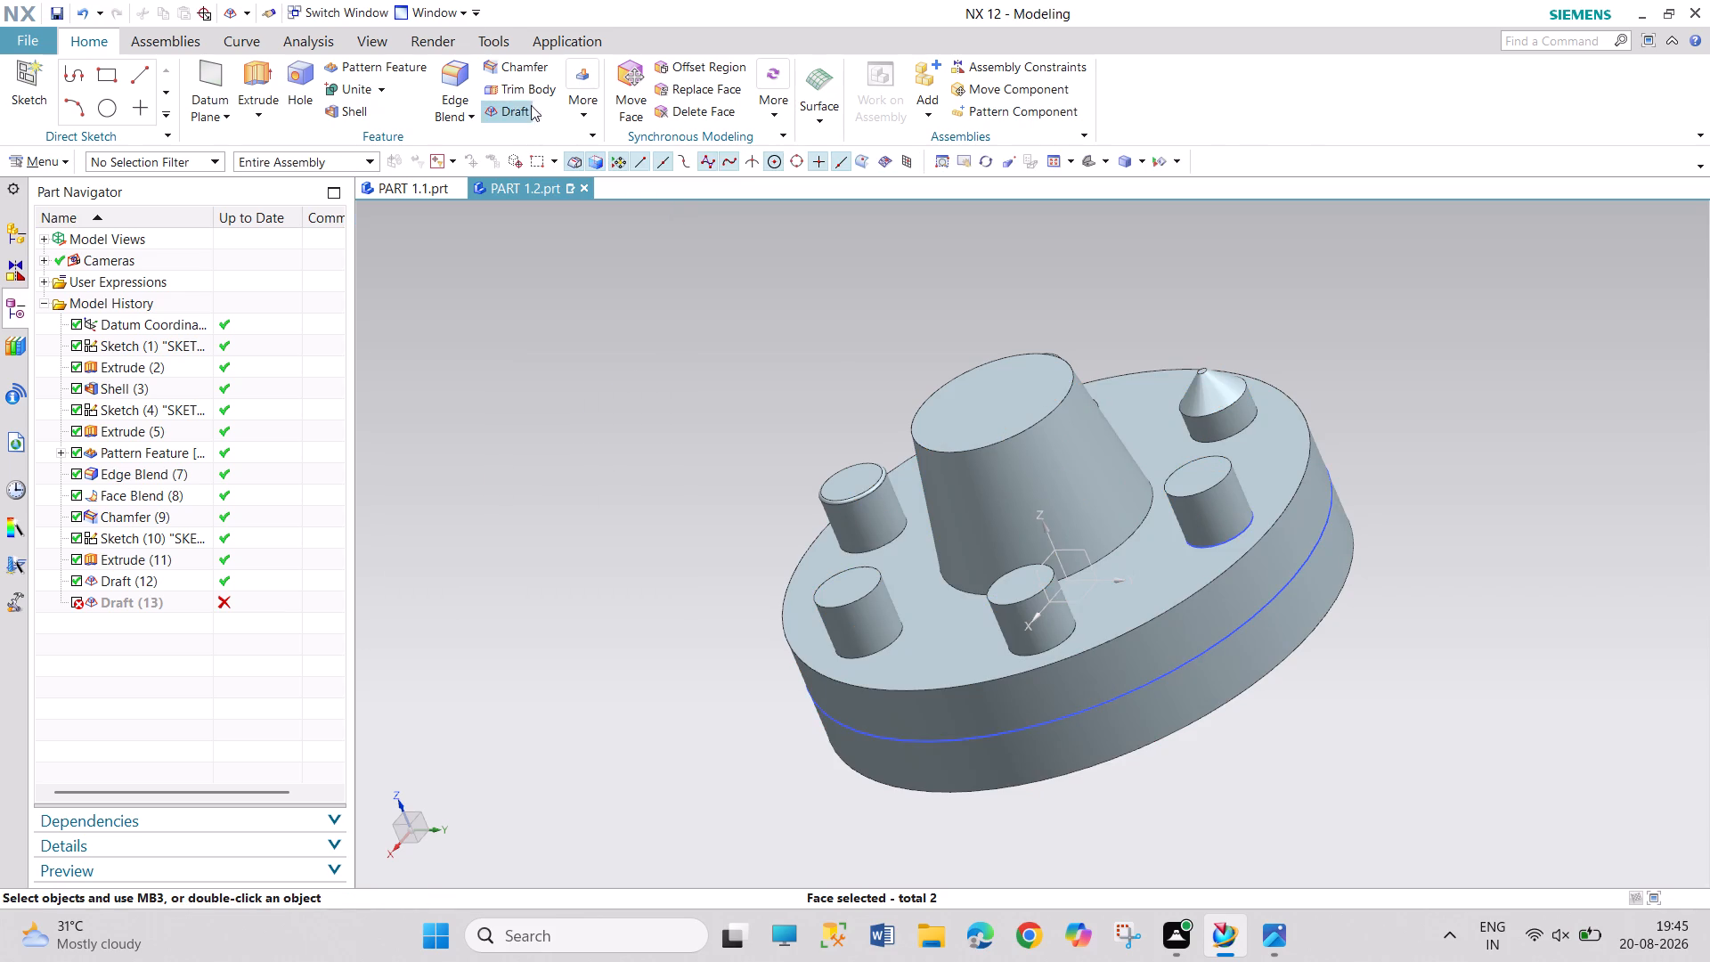
# Draft the disc's outer side face by 20° along the Z-axis, using the disc's top face as the stationary face.
pyautogui.click(521, 110)
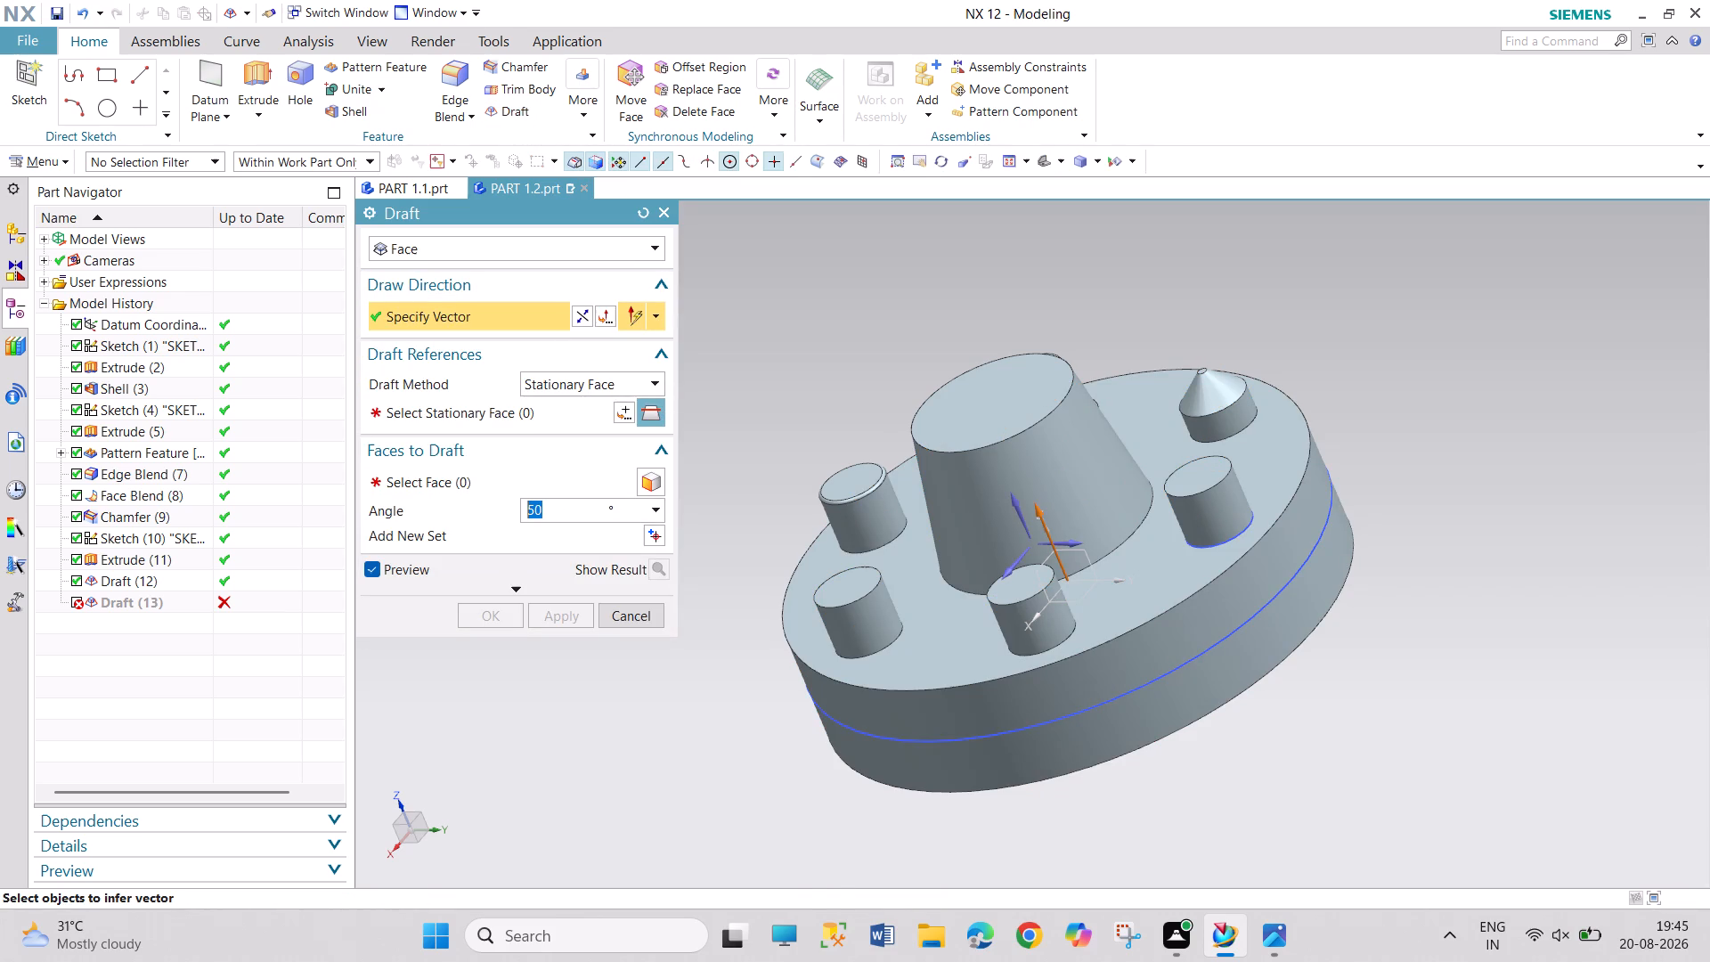
pyautogui.click(1022, 520)
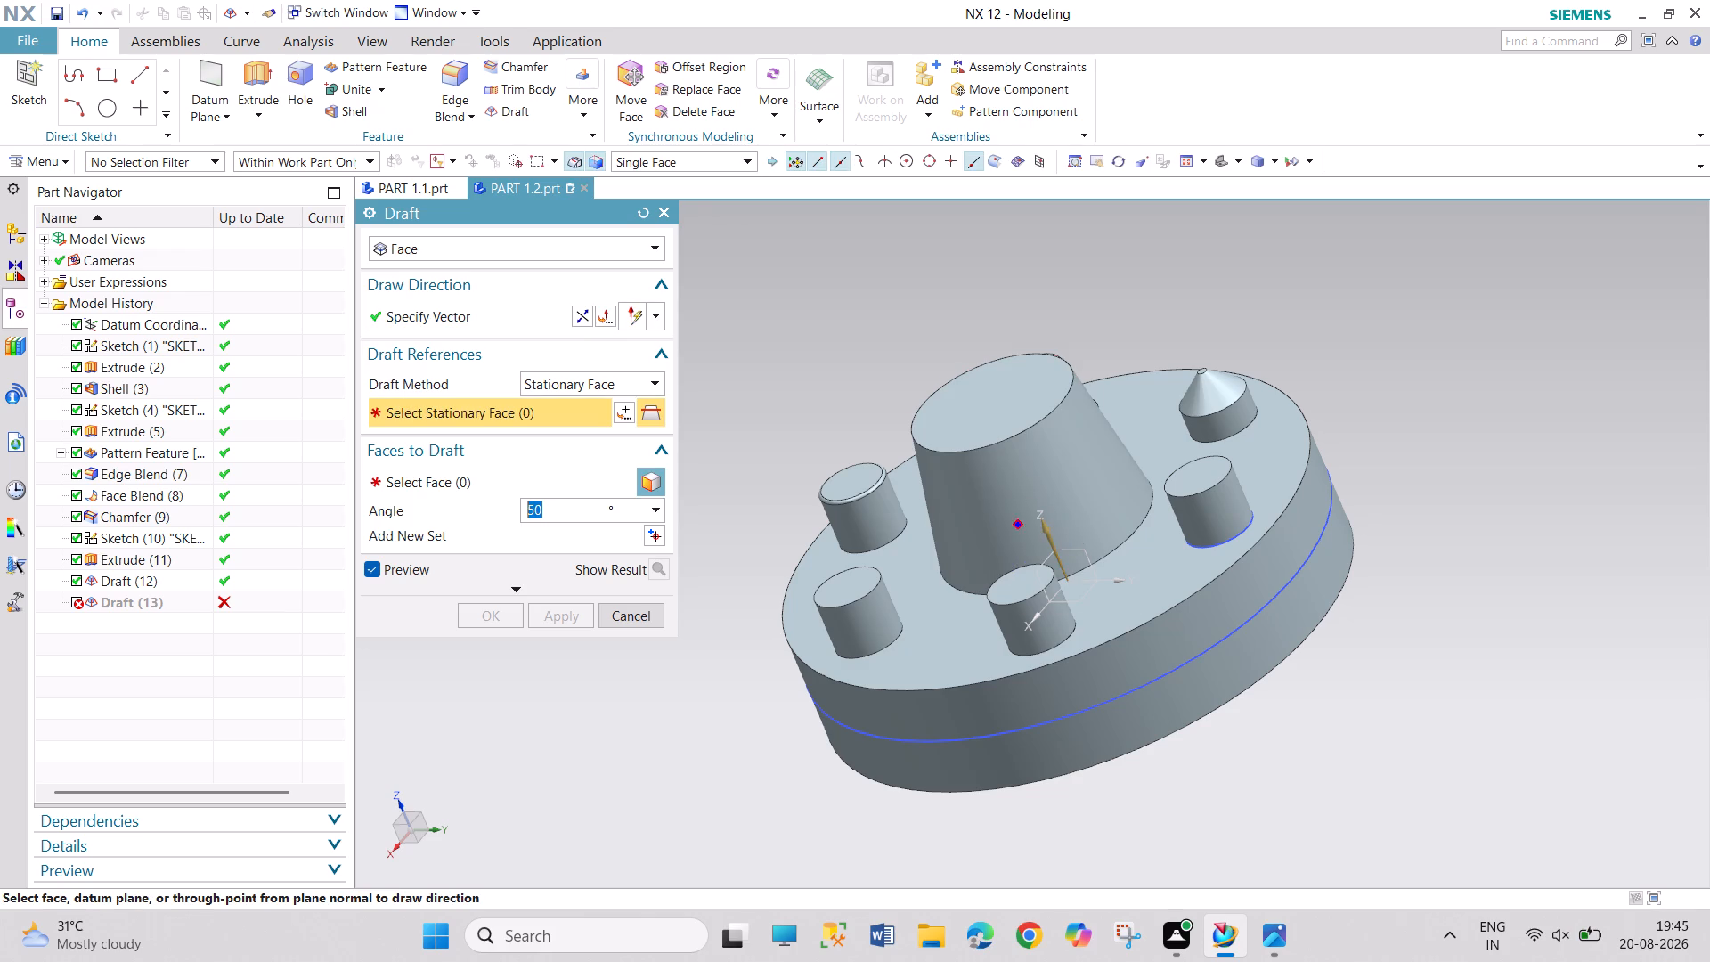
pyautogui.click(1120, 583)
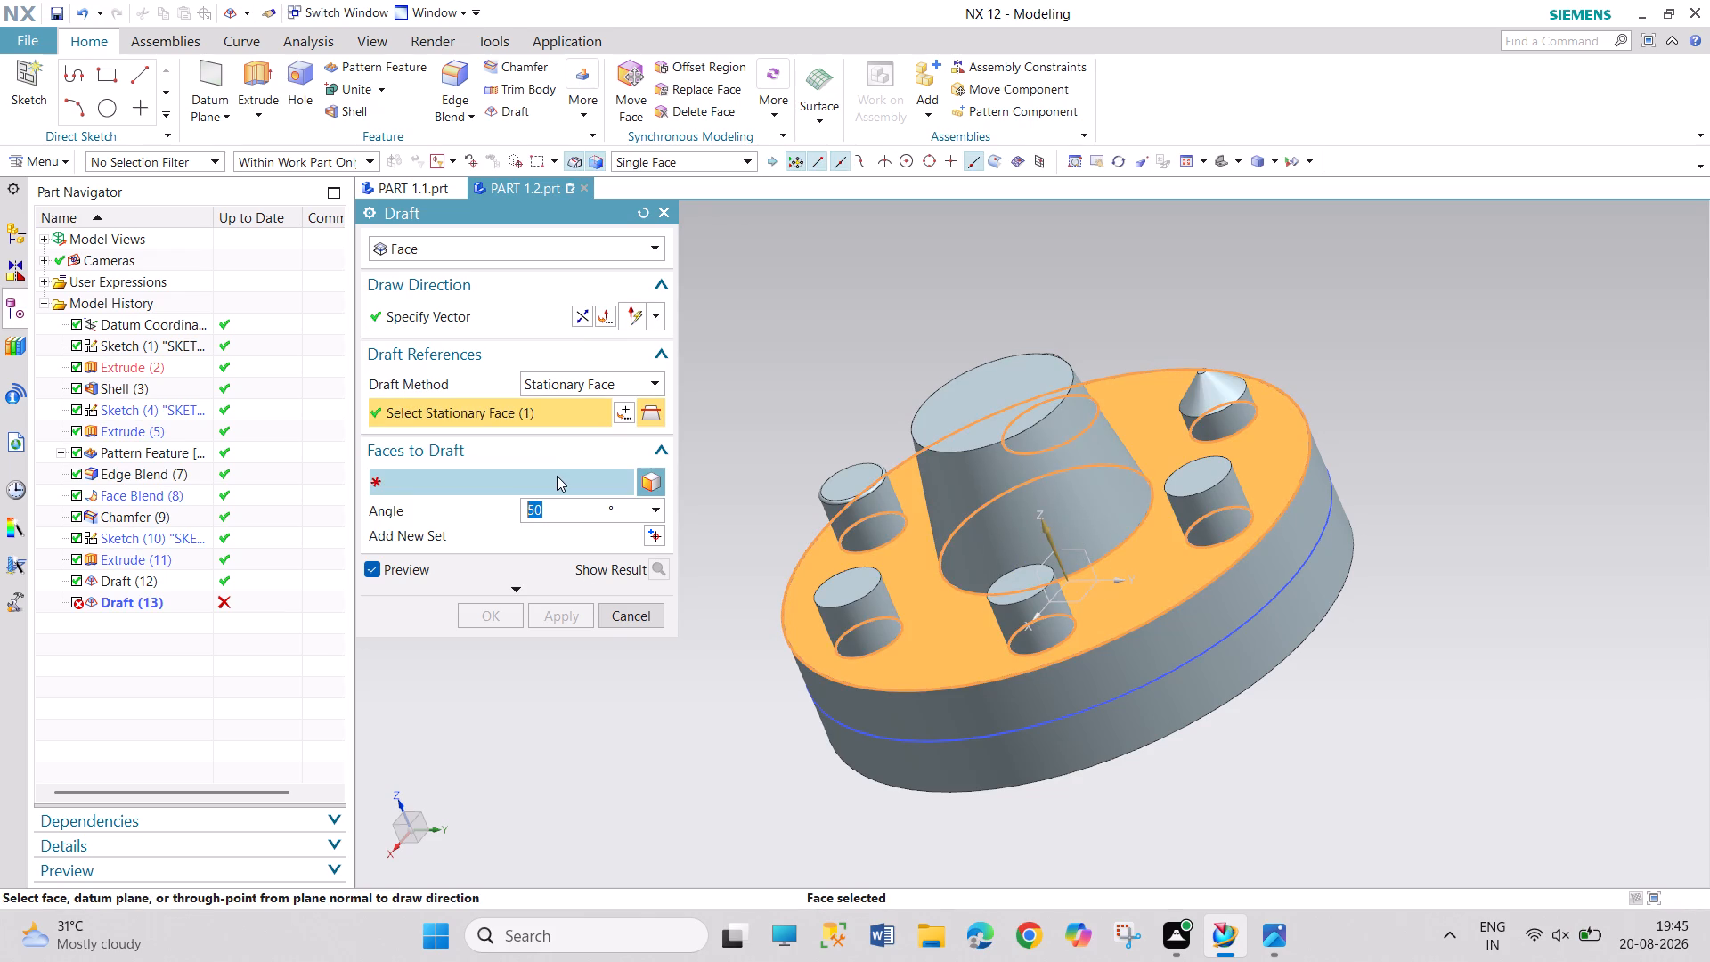
pyautogui.click(557, 476)
pyautogui.click(981, 748)
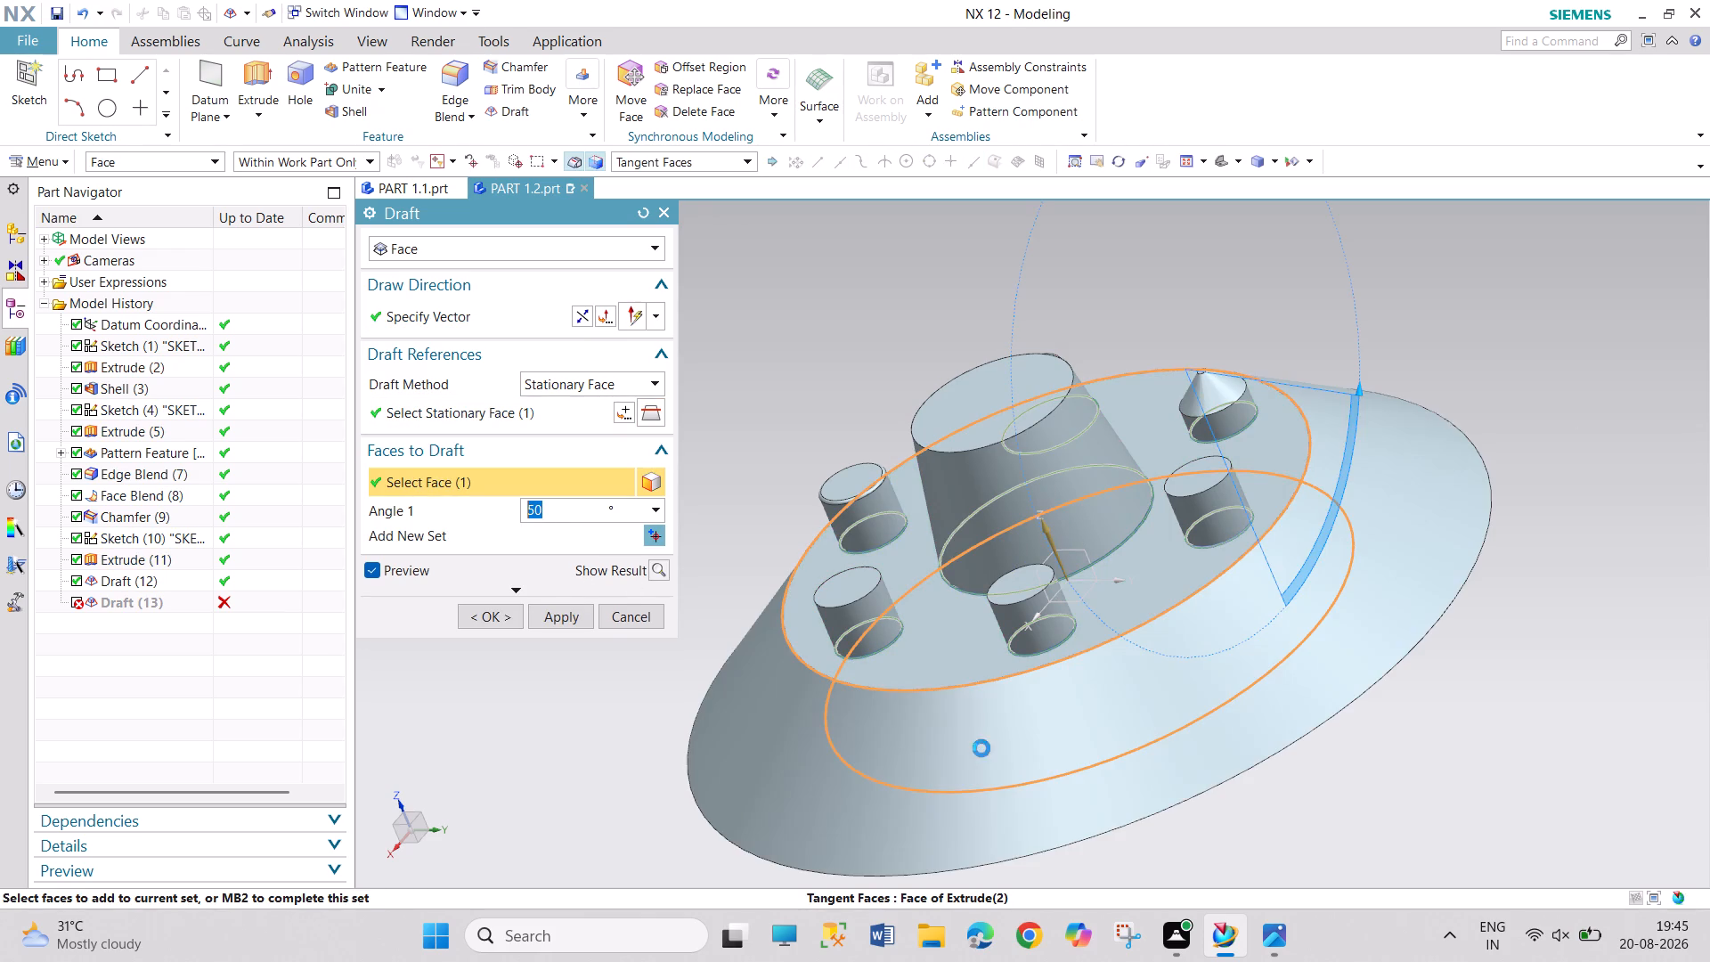
pyautogui.write('20')
pyautogui.press('Return')
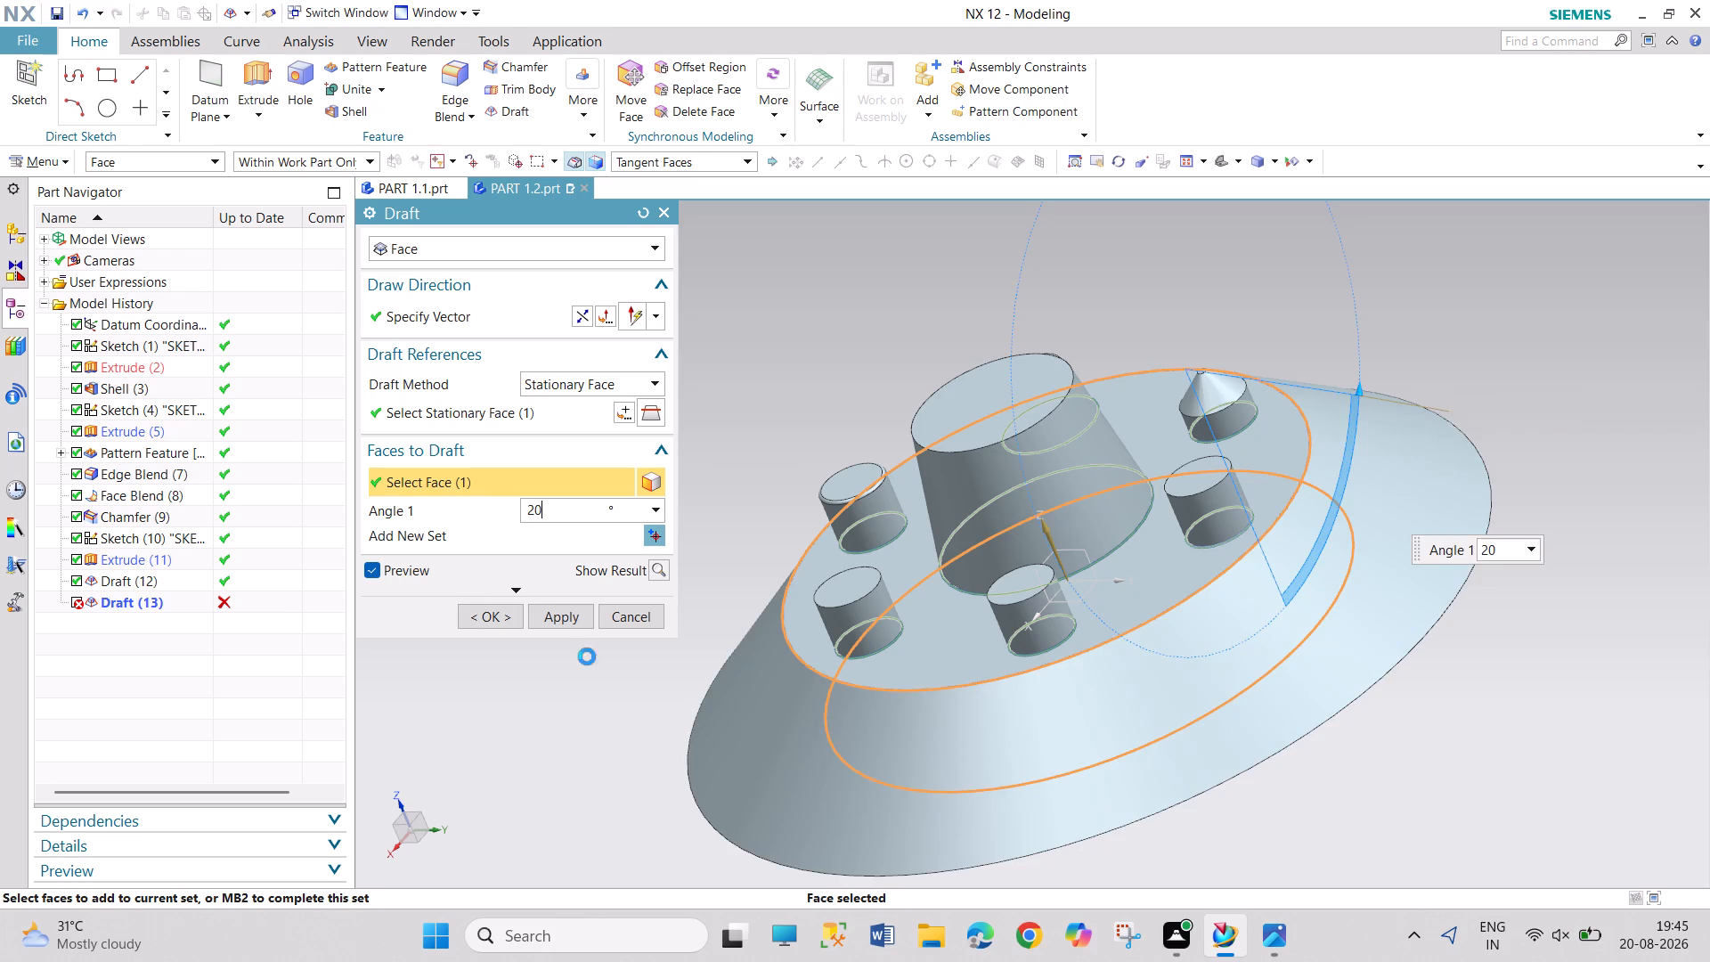
pyautogui.click(484, 624)
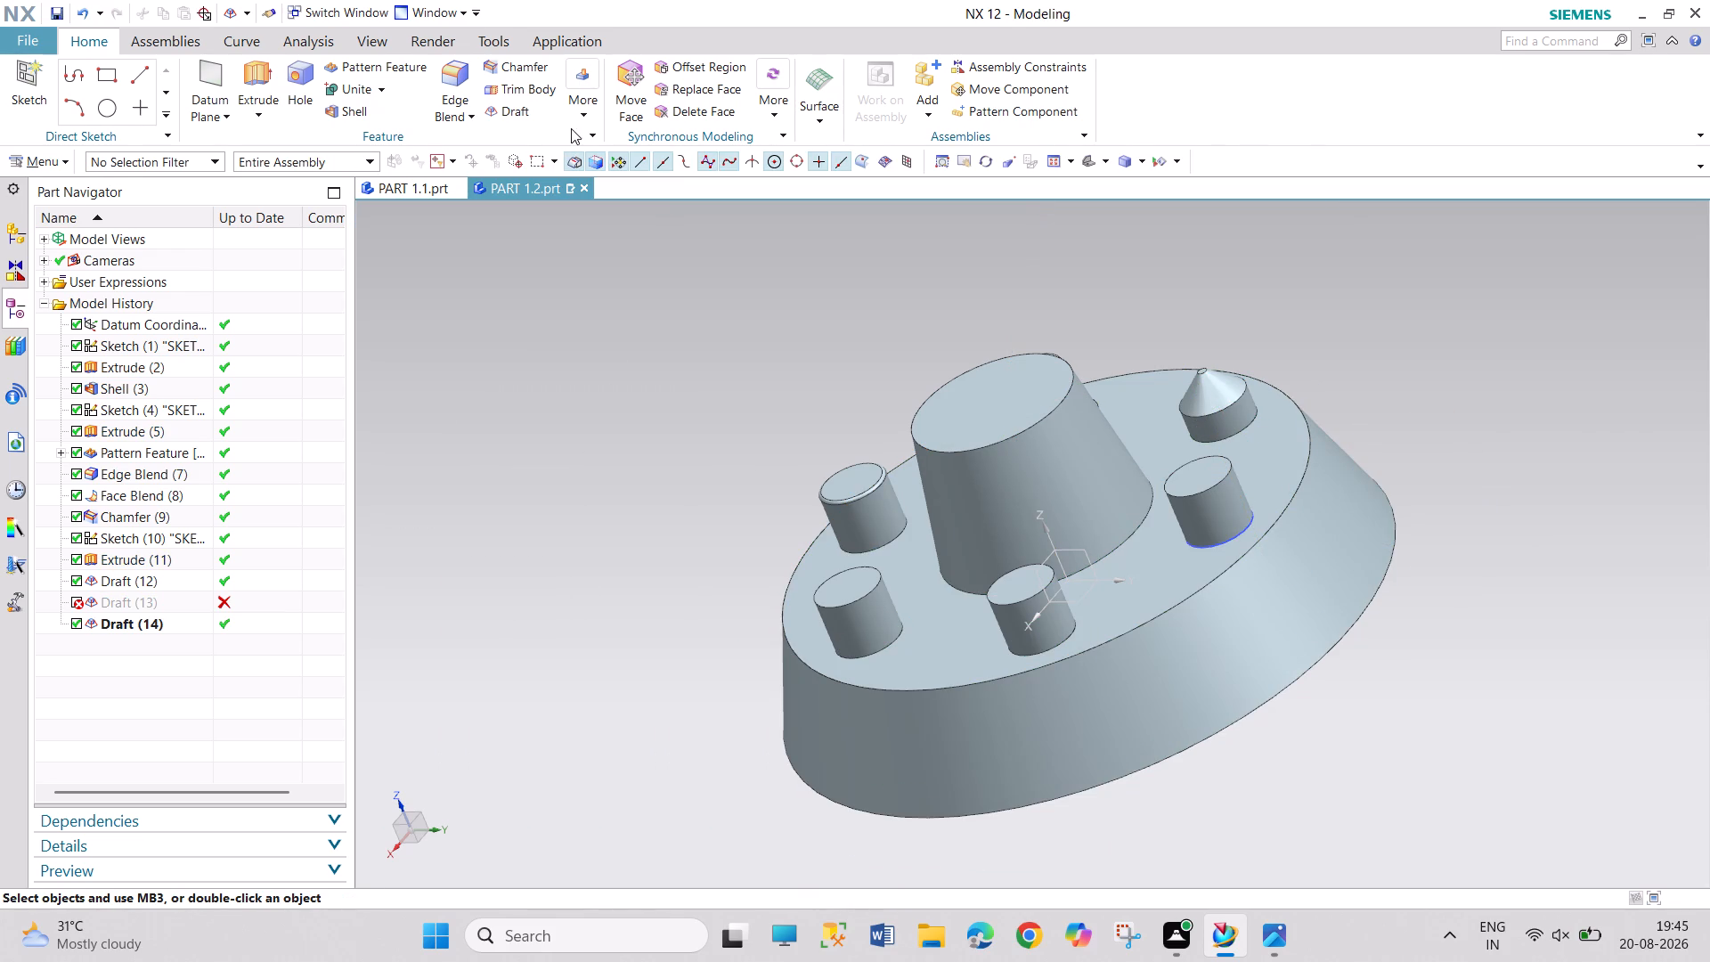
# Create a 2 mm symmetric rib perpendicular to the section plane from the central circle sketch, combined with the solid body.
pyautogui.click(581, 117)
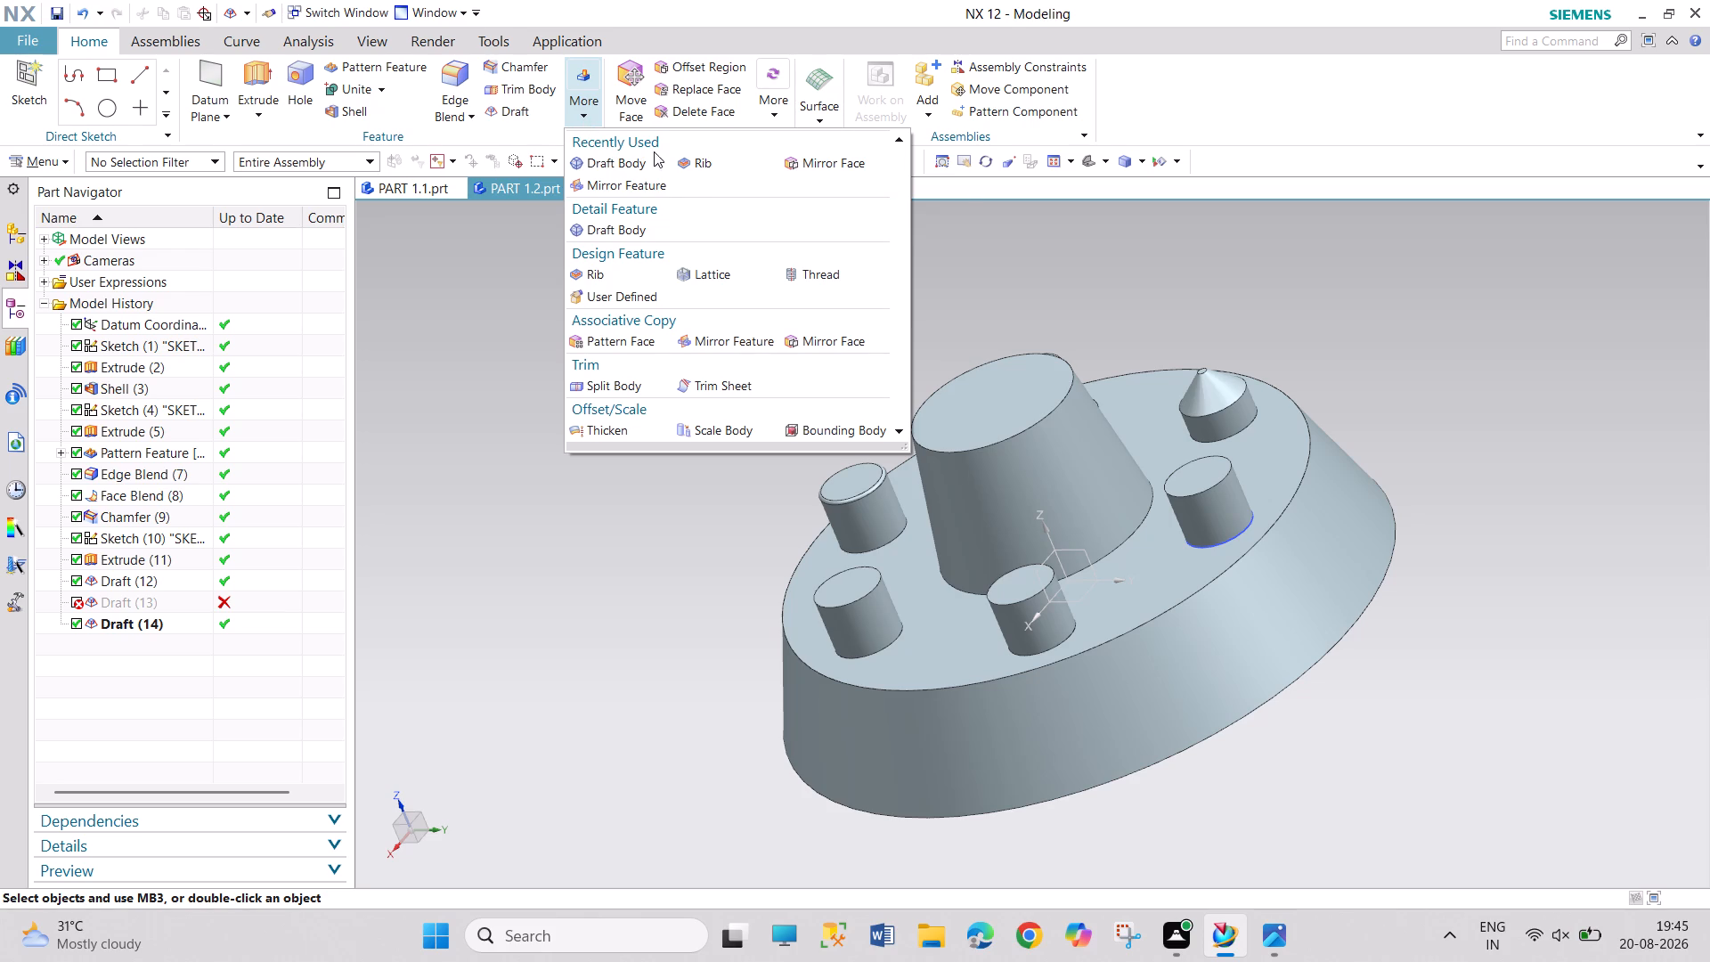
pyautogui.click(687, 167)
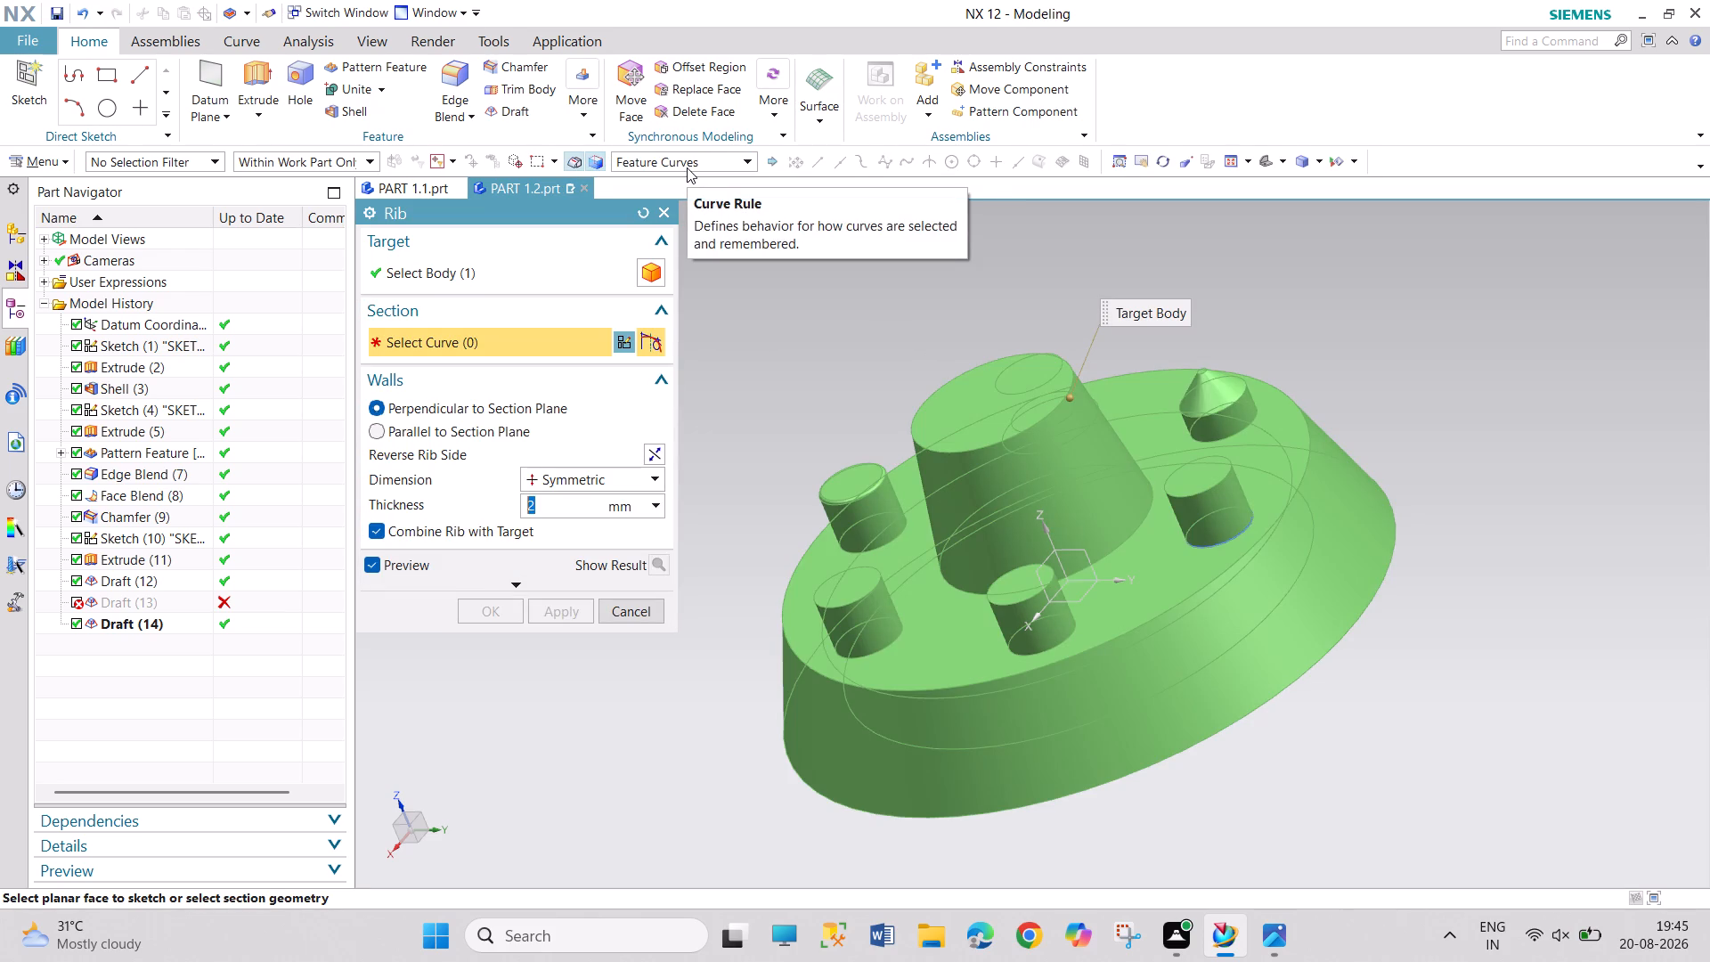
pyautogui.click(1068, 564)
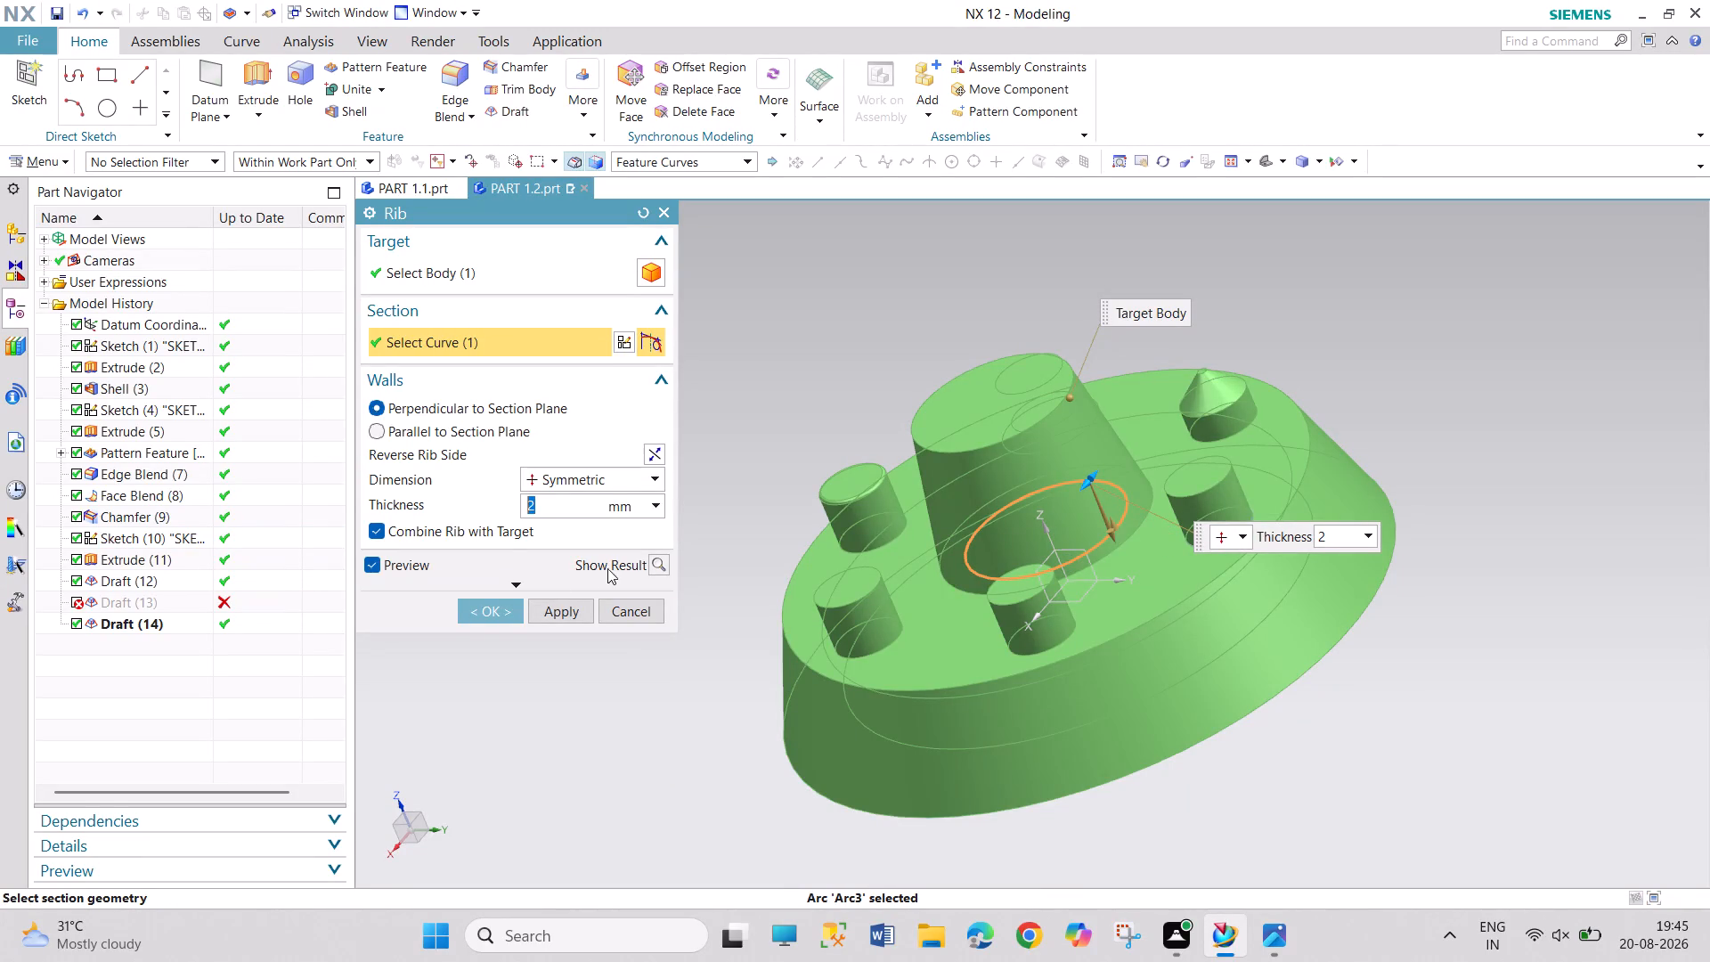
pyautogui.click(517, 609)
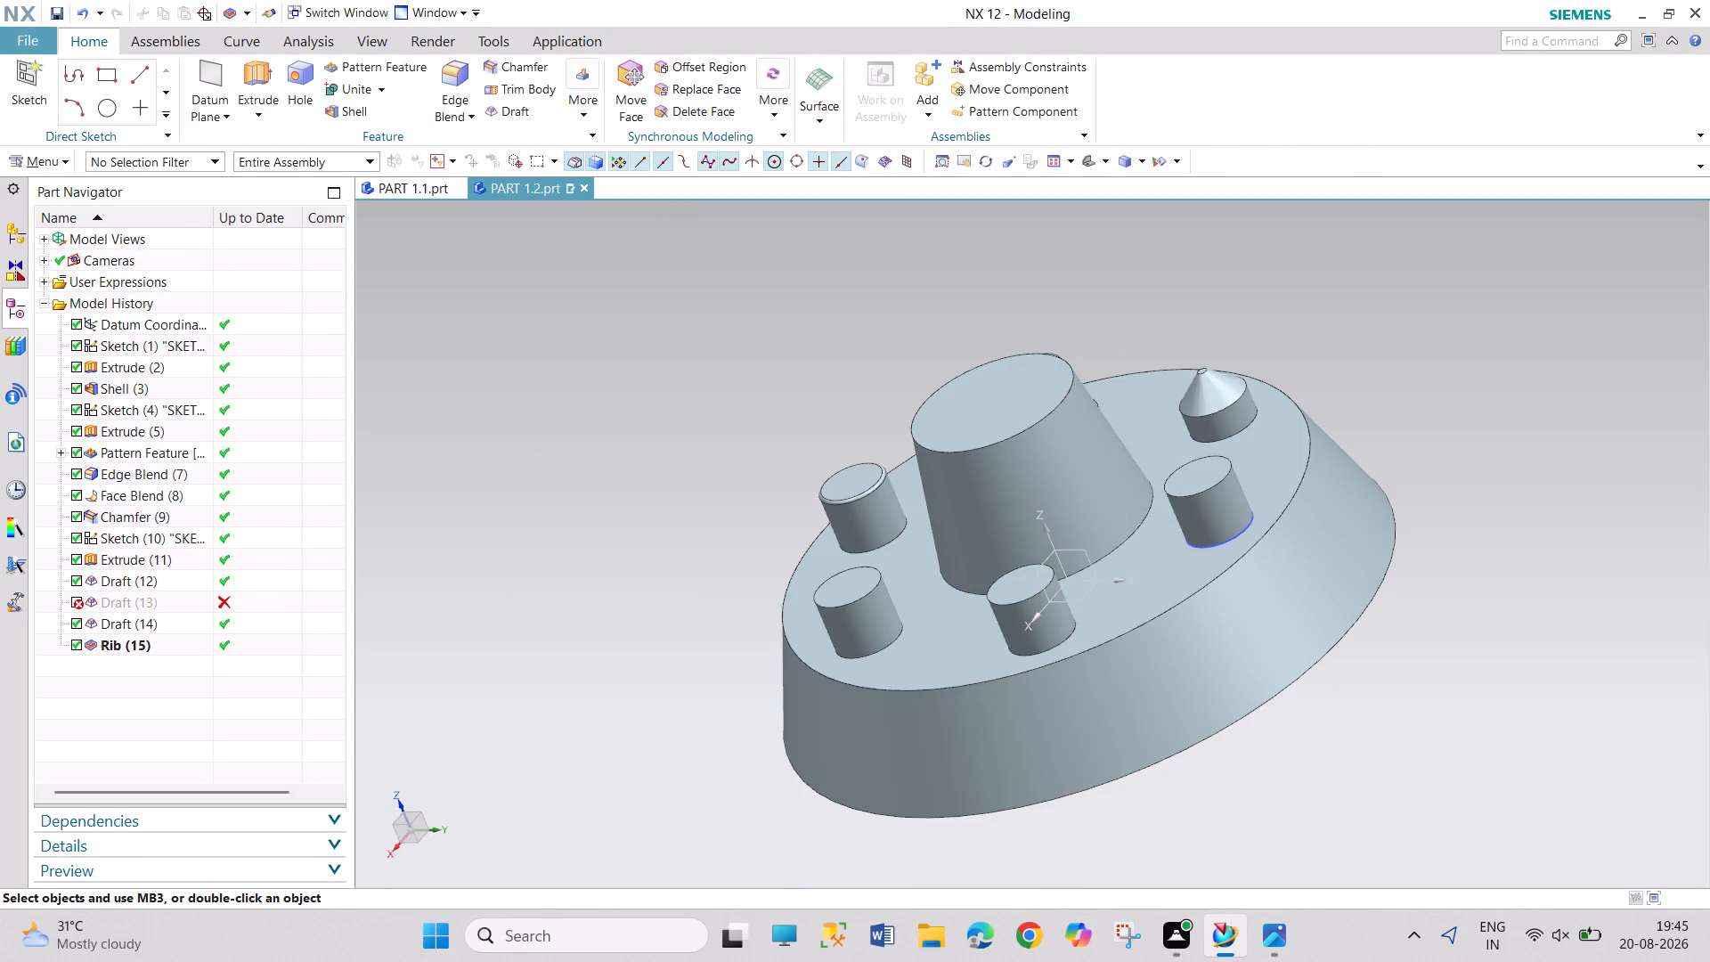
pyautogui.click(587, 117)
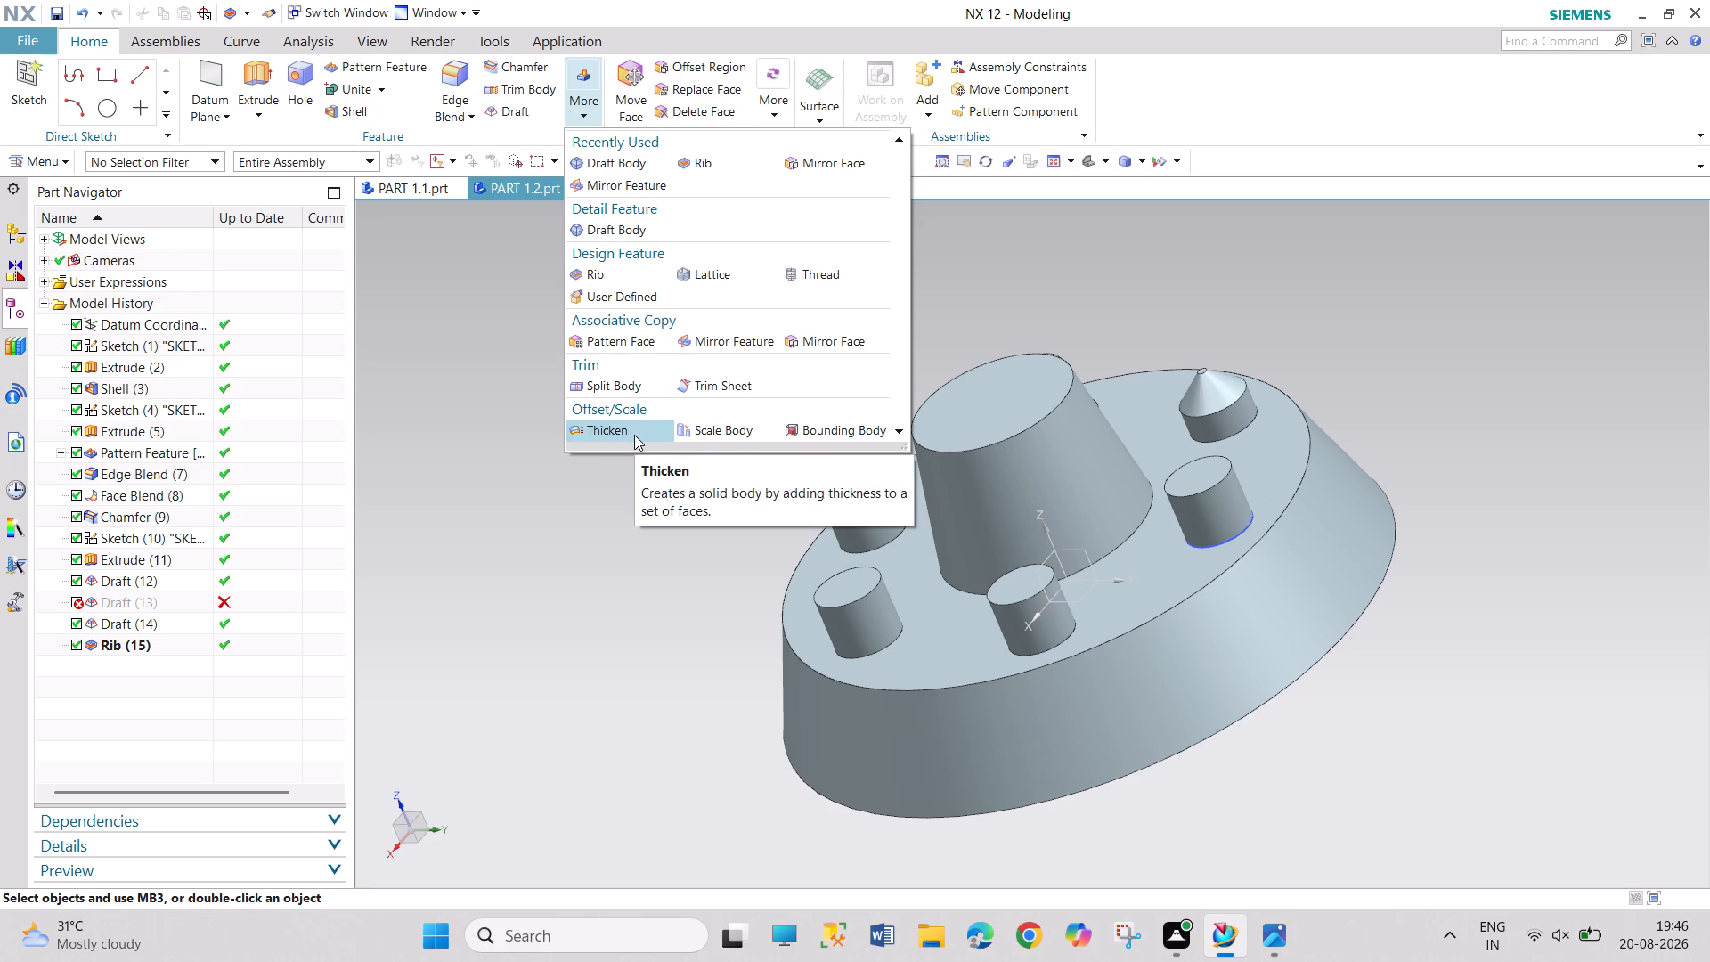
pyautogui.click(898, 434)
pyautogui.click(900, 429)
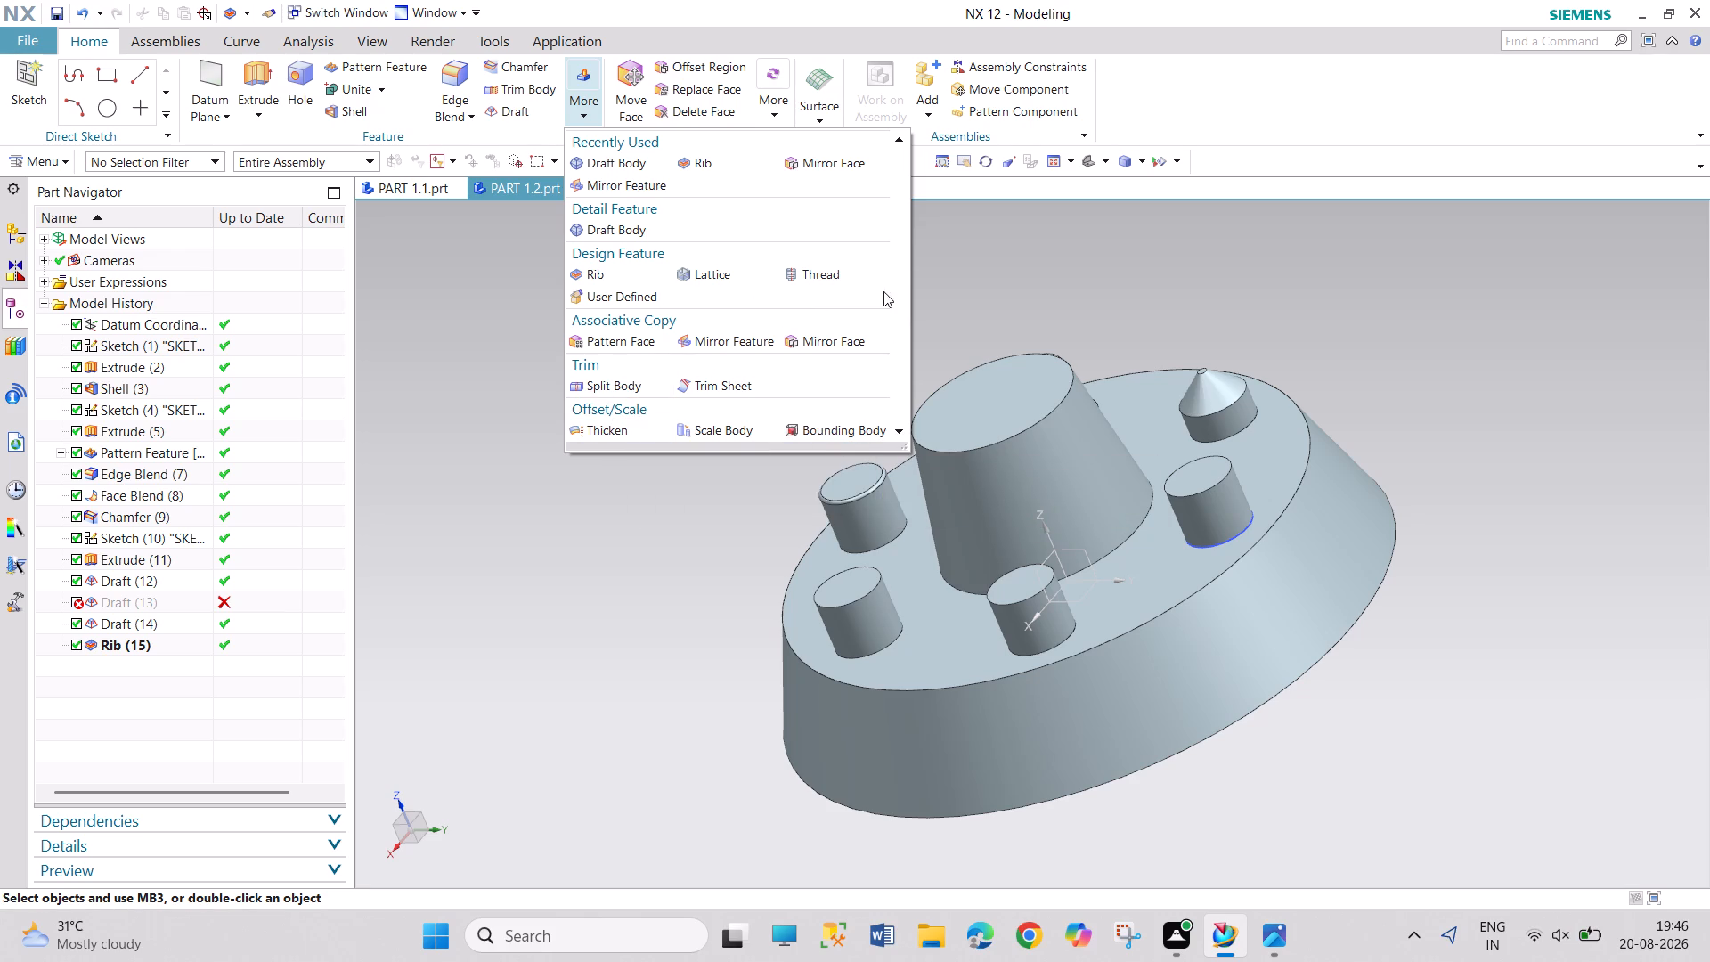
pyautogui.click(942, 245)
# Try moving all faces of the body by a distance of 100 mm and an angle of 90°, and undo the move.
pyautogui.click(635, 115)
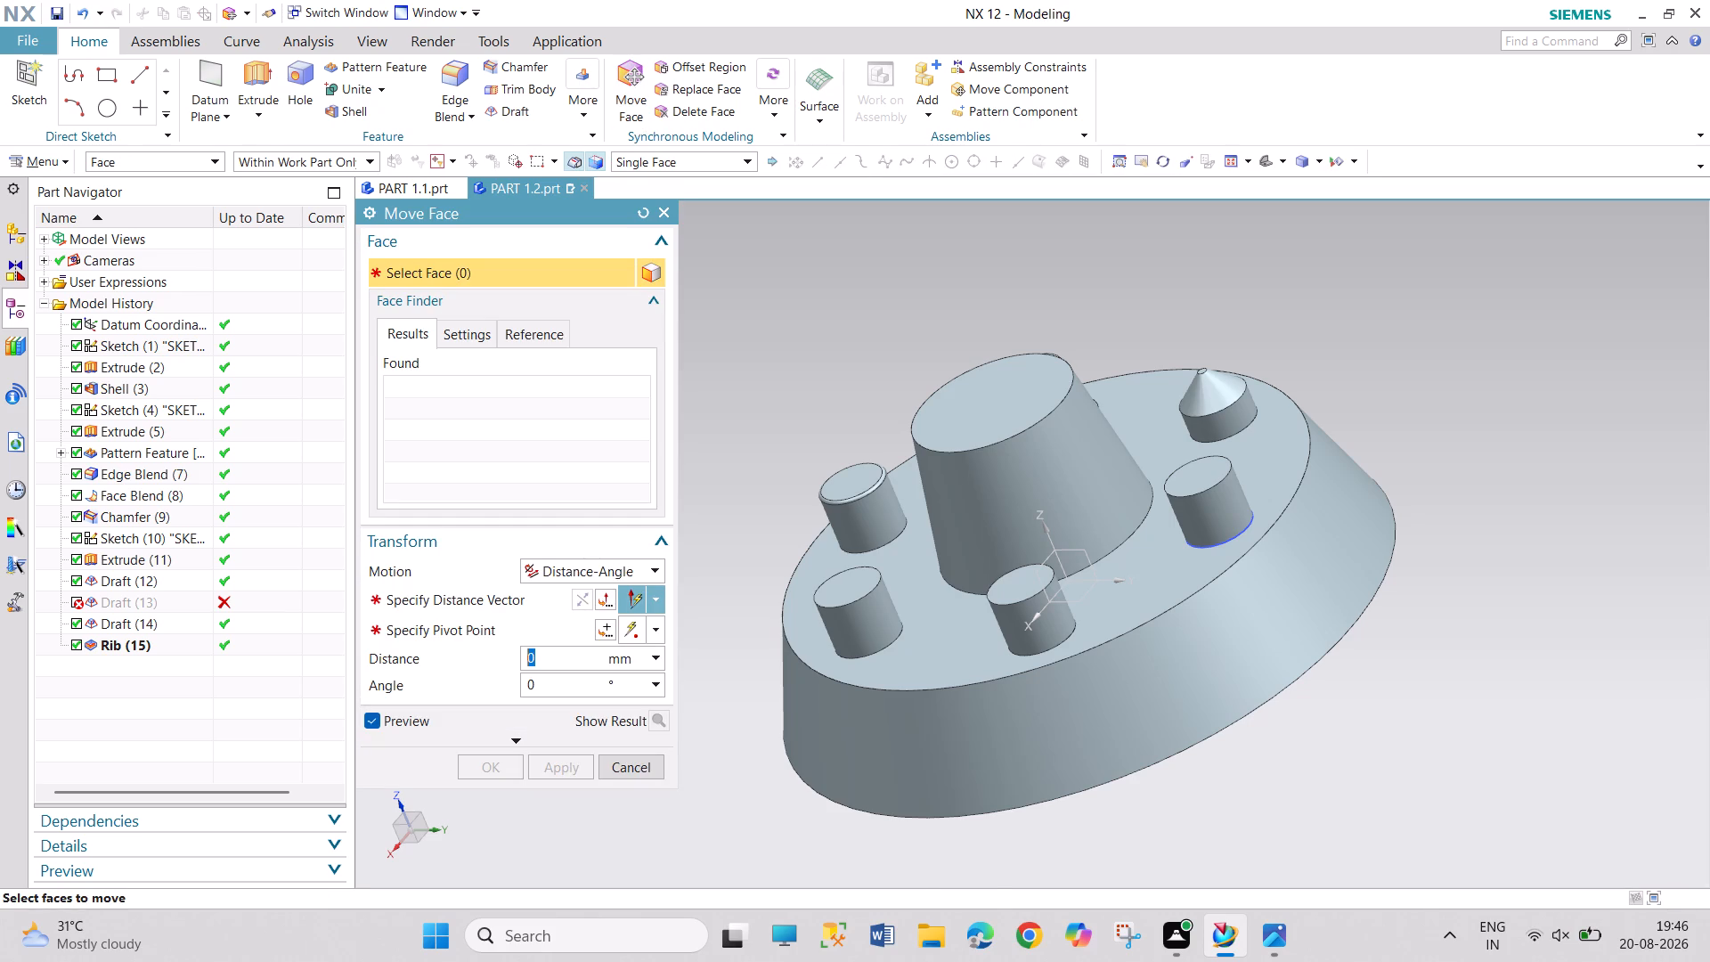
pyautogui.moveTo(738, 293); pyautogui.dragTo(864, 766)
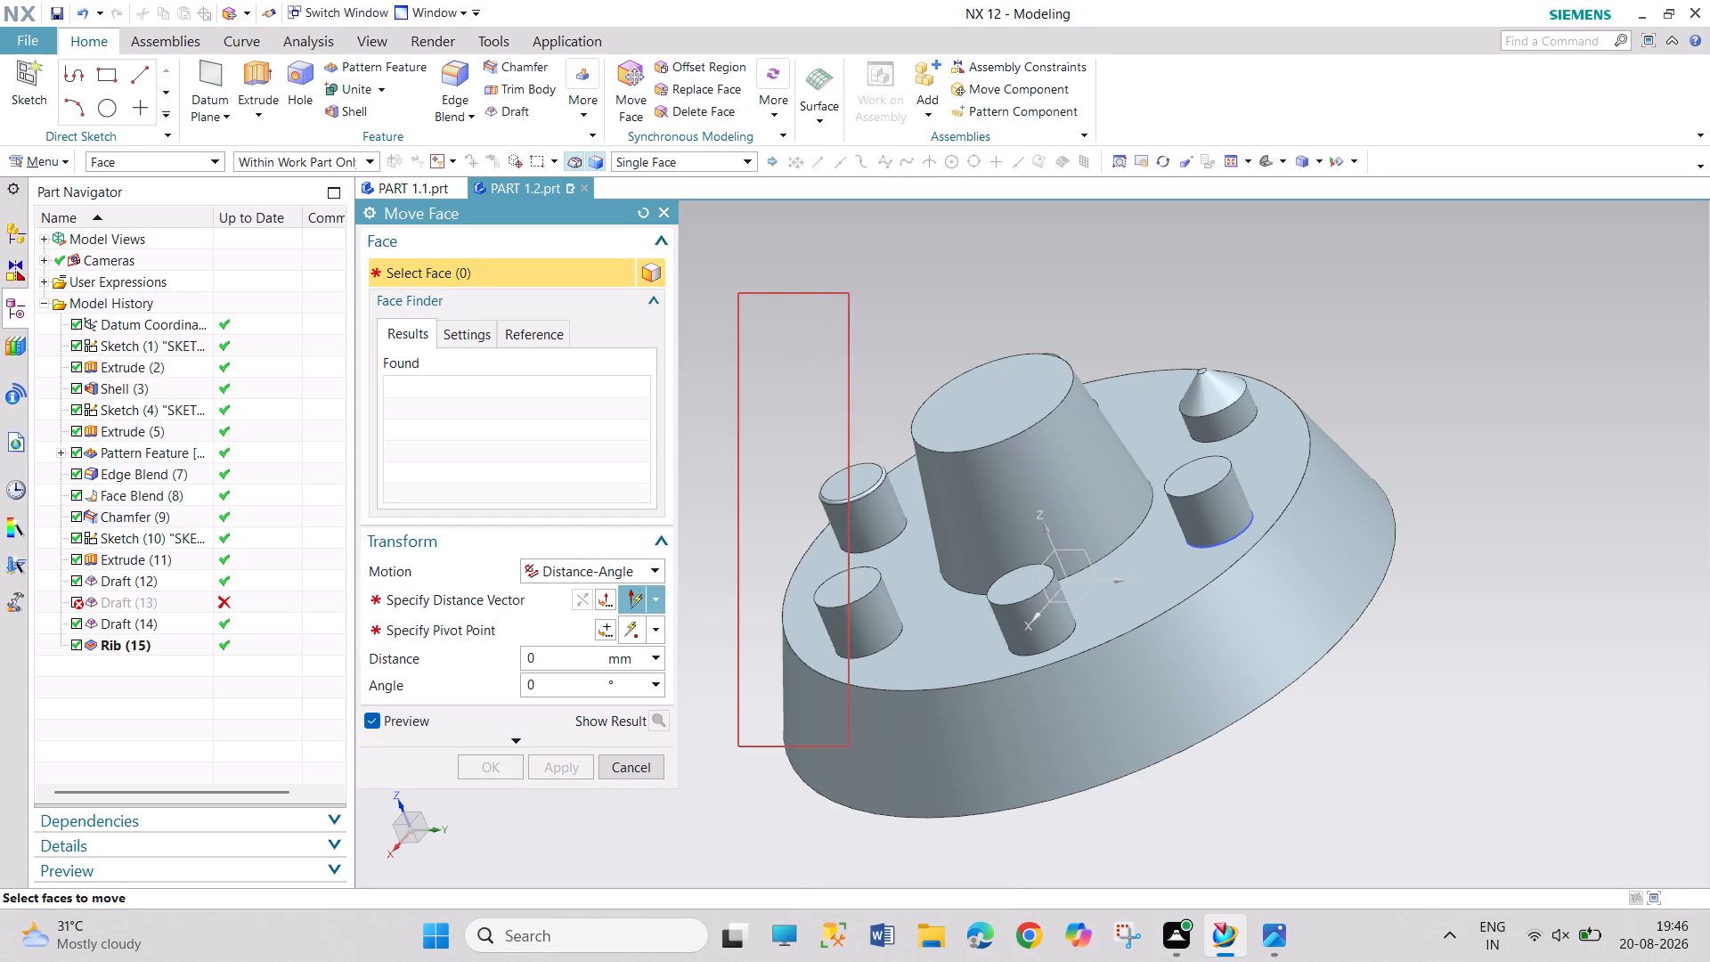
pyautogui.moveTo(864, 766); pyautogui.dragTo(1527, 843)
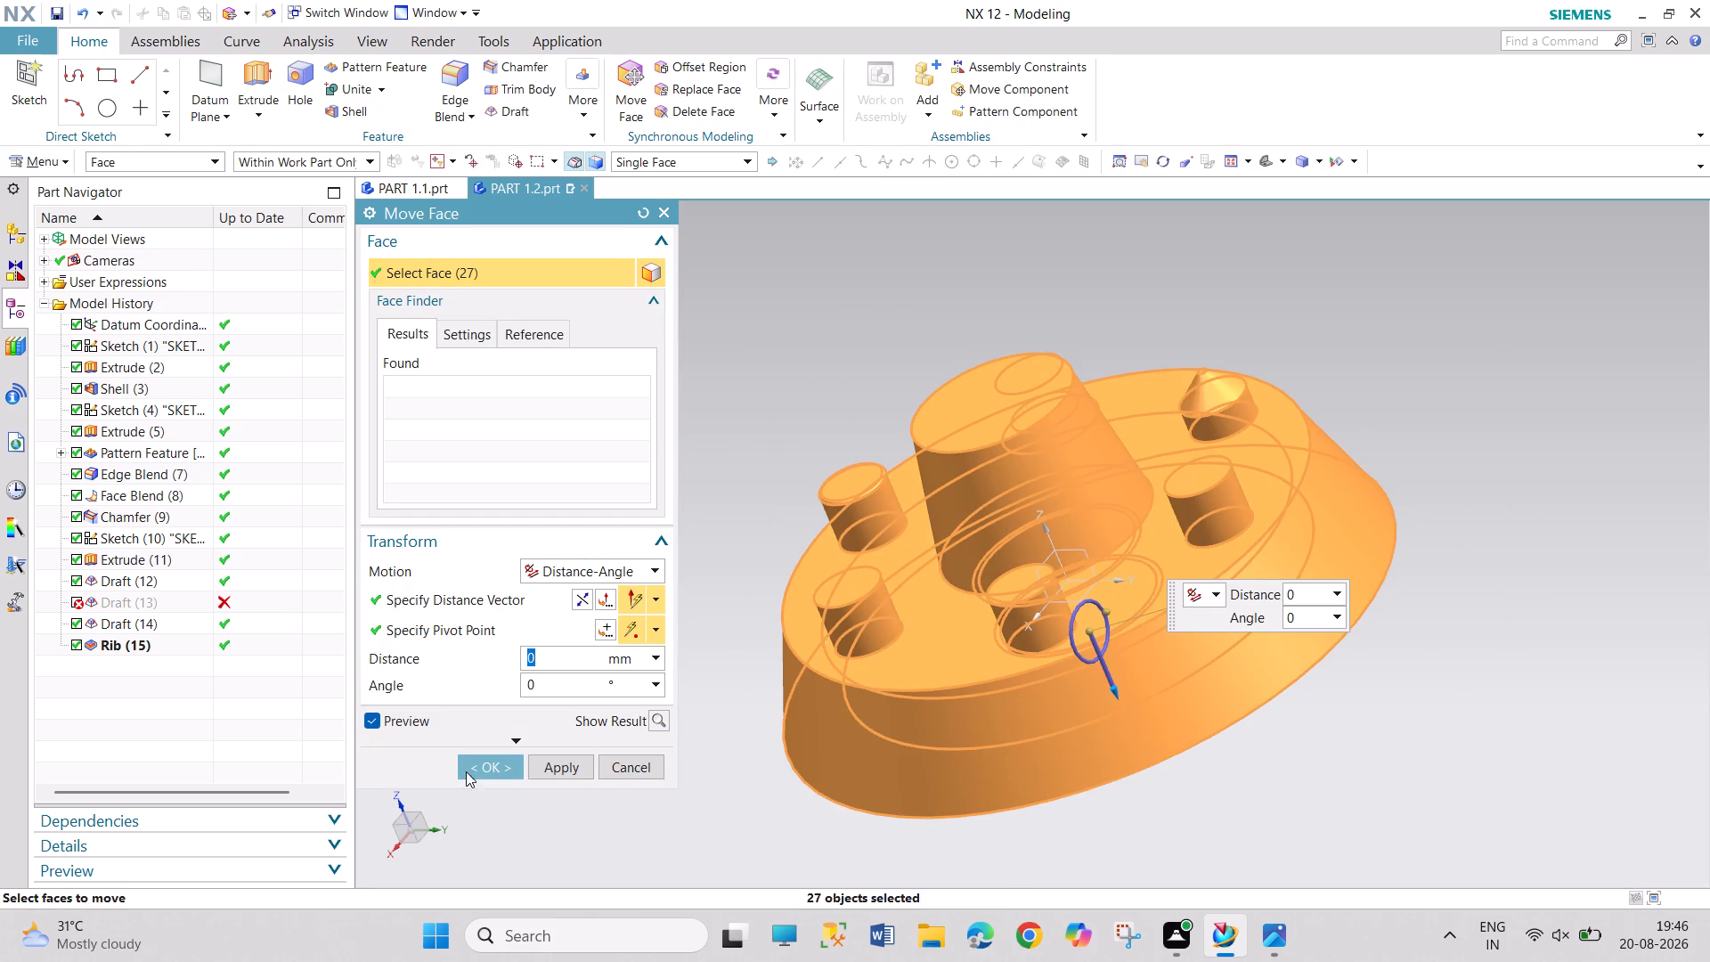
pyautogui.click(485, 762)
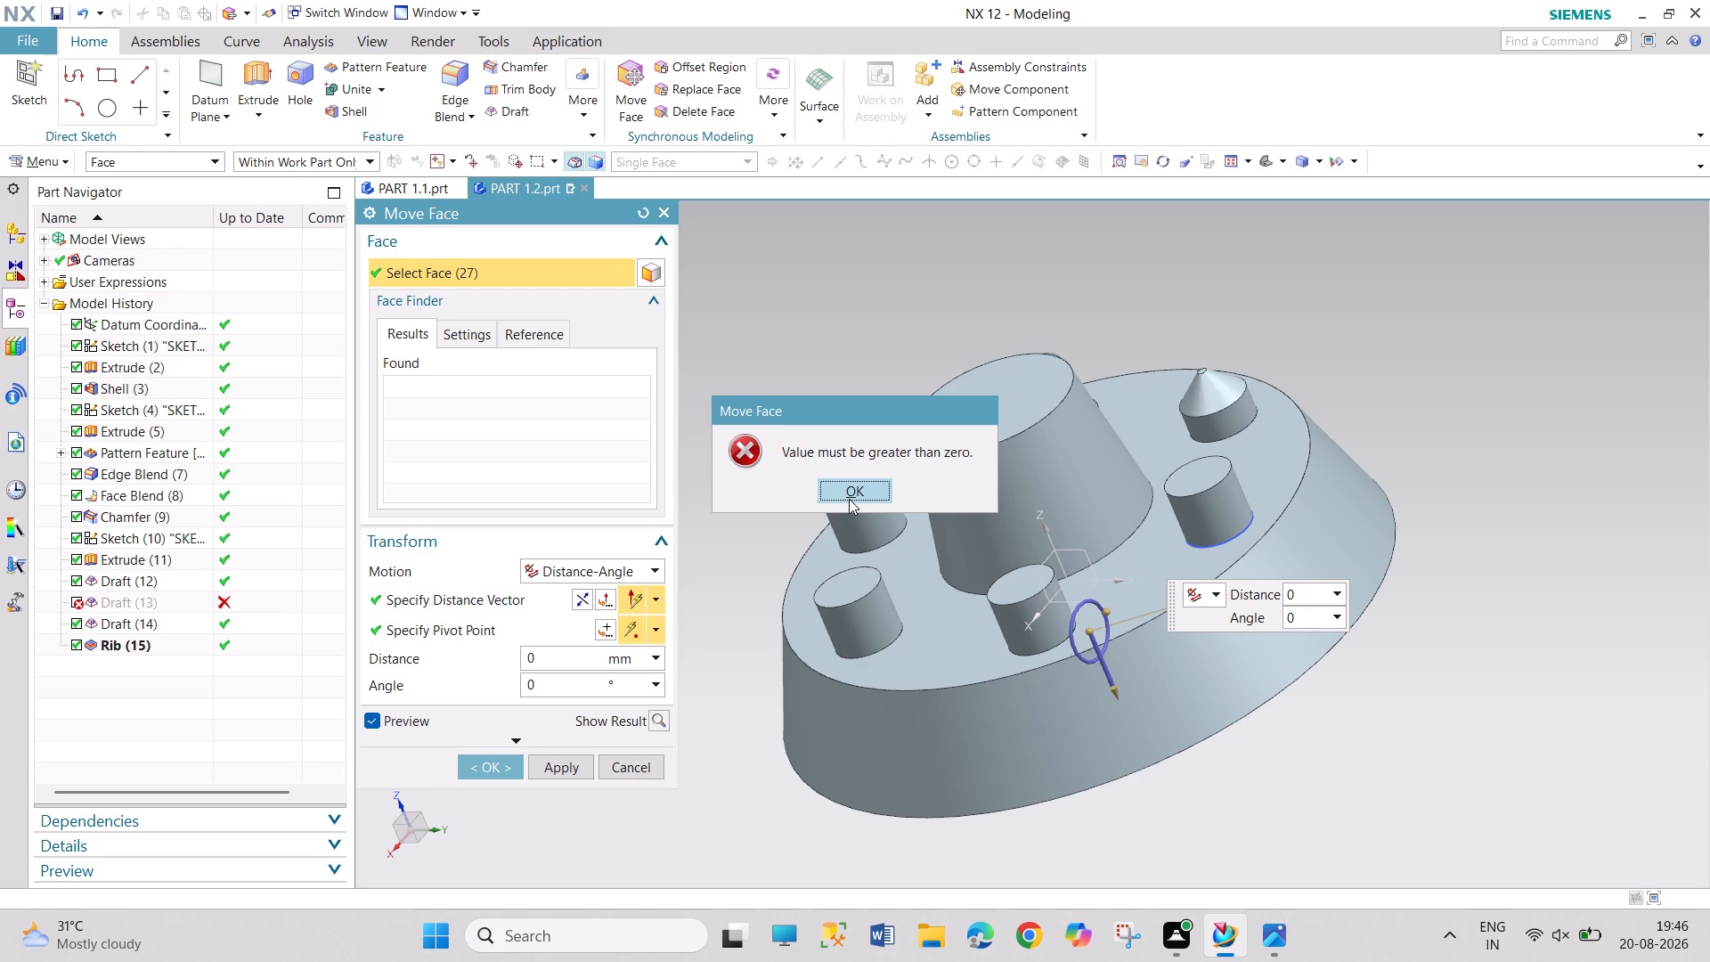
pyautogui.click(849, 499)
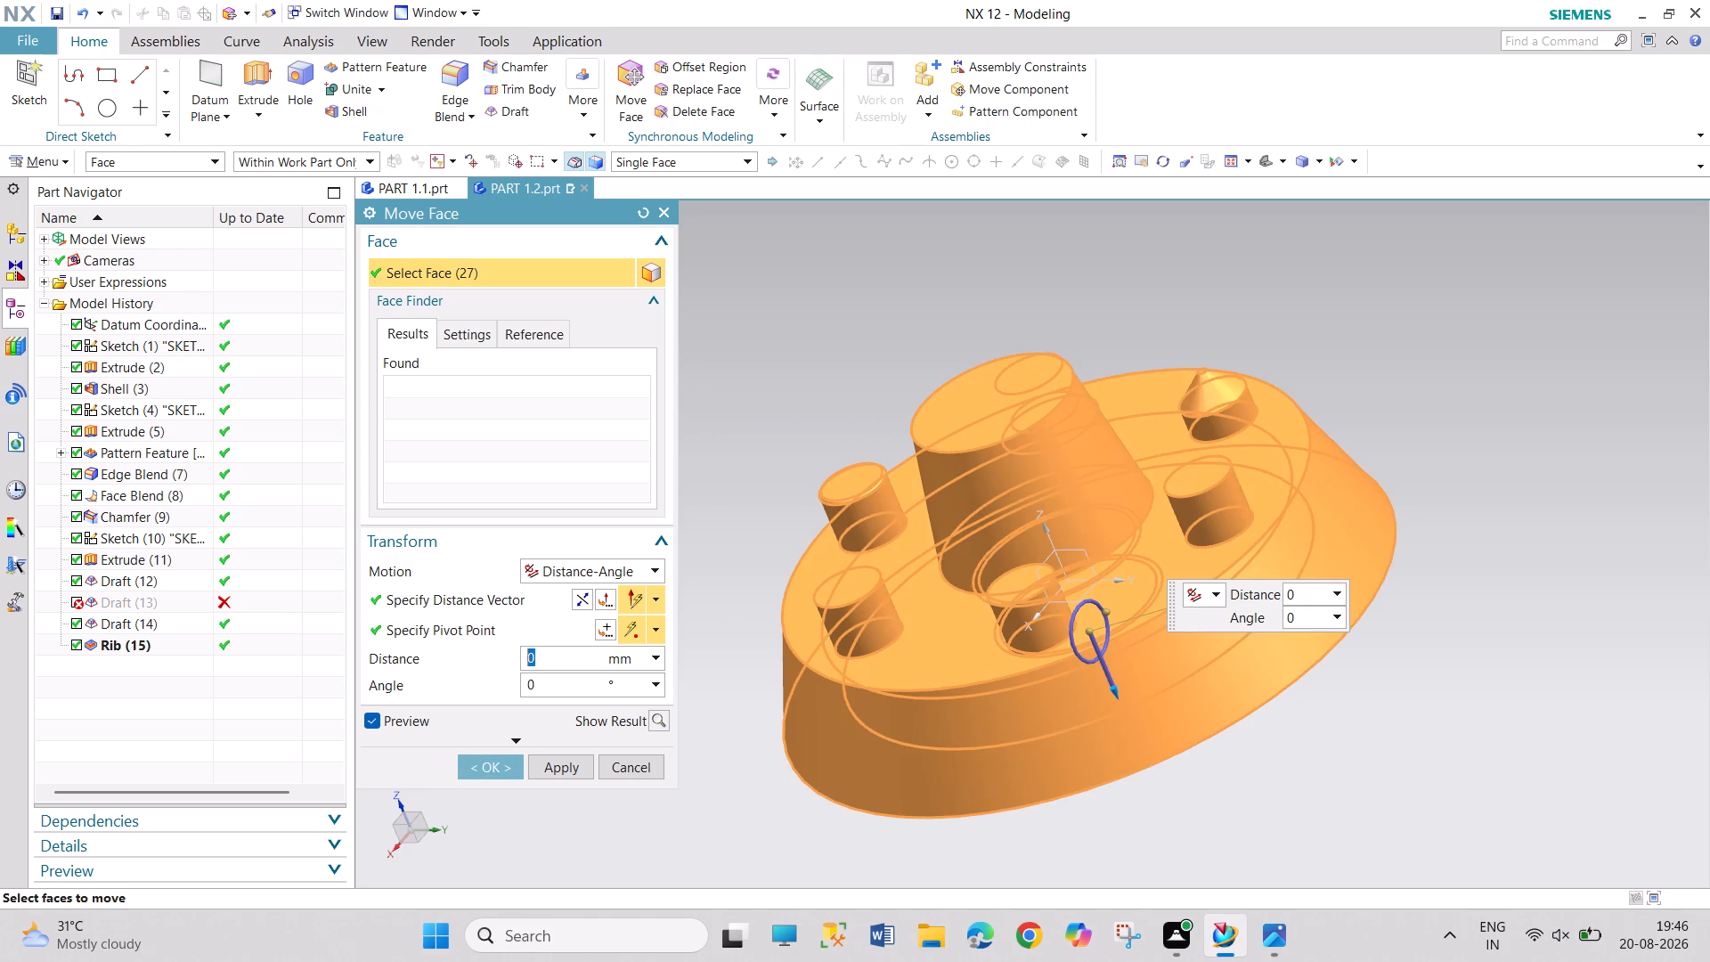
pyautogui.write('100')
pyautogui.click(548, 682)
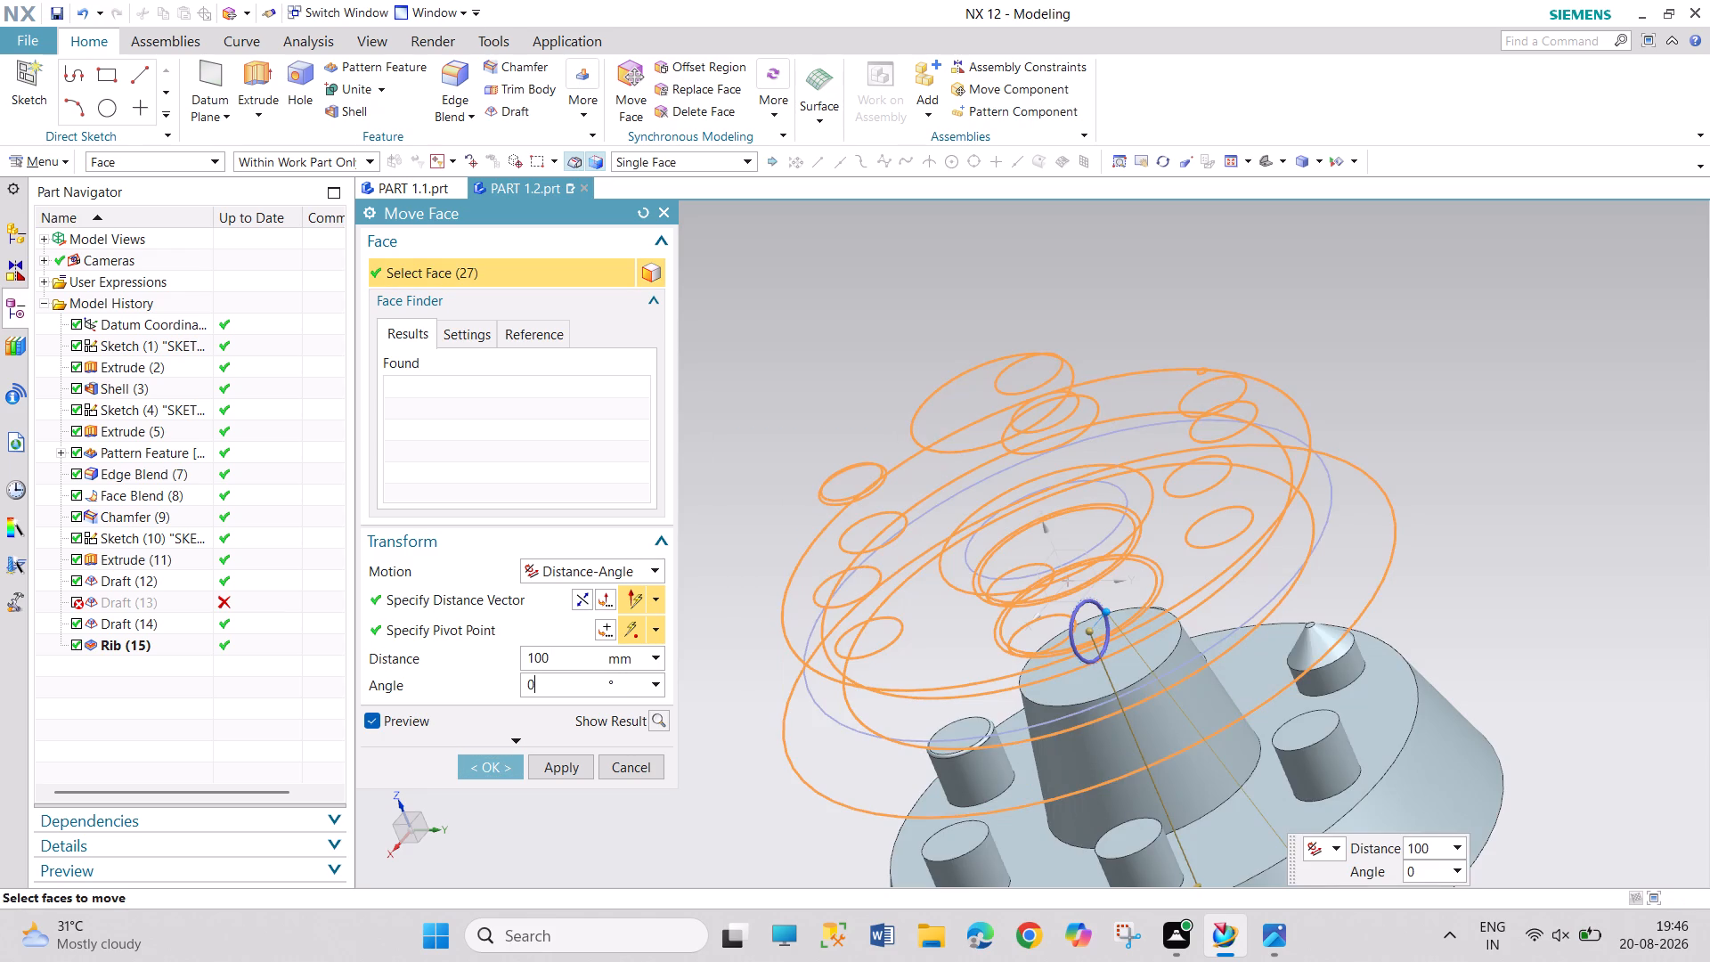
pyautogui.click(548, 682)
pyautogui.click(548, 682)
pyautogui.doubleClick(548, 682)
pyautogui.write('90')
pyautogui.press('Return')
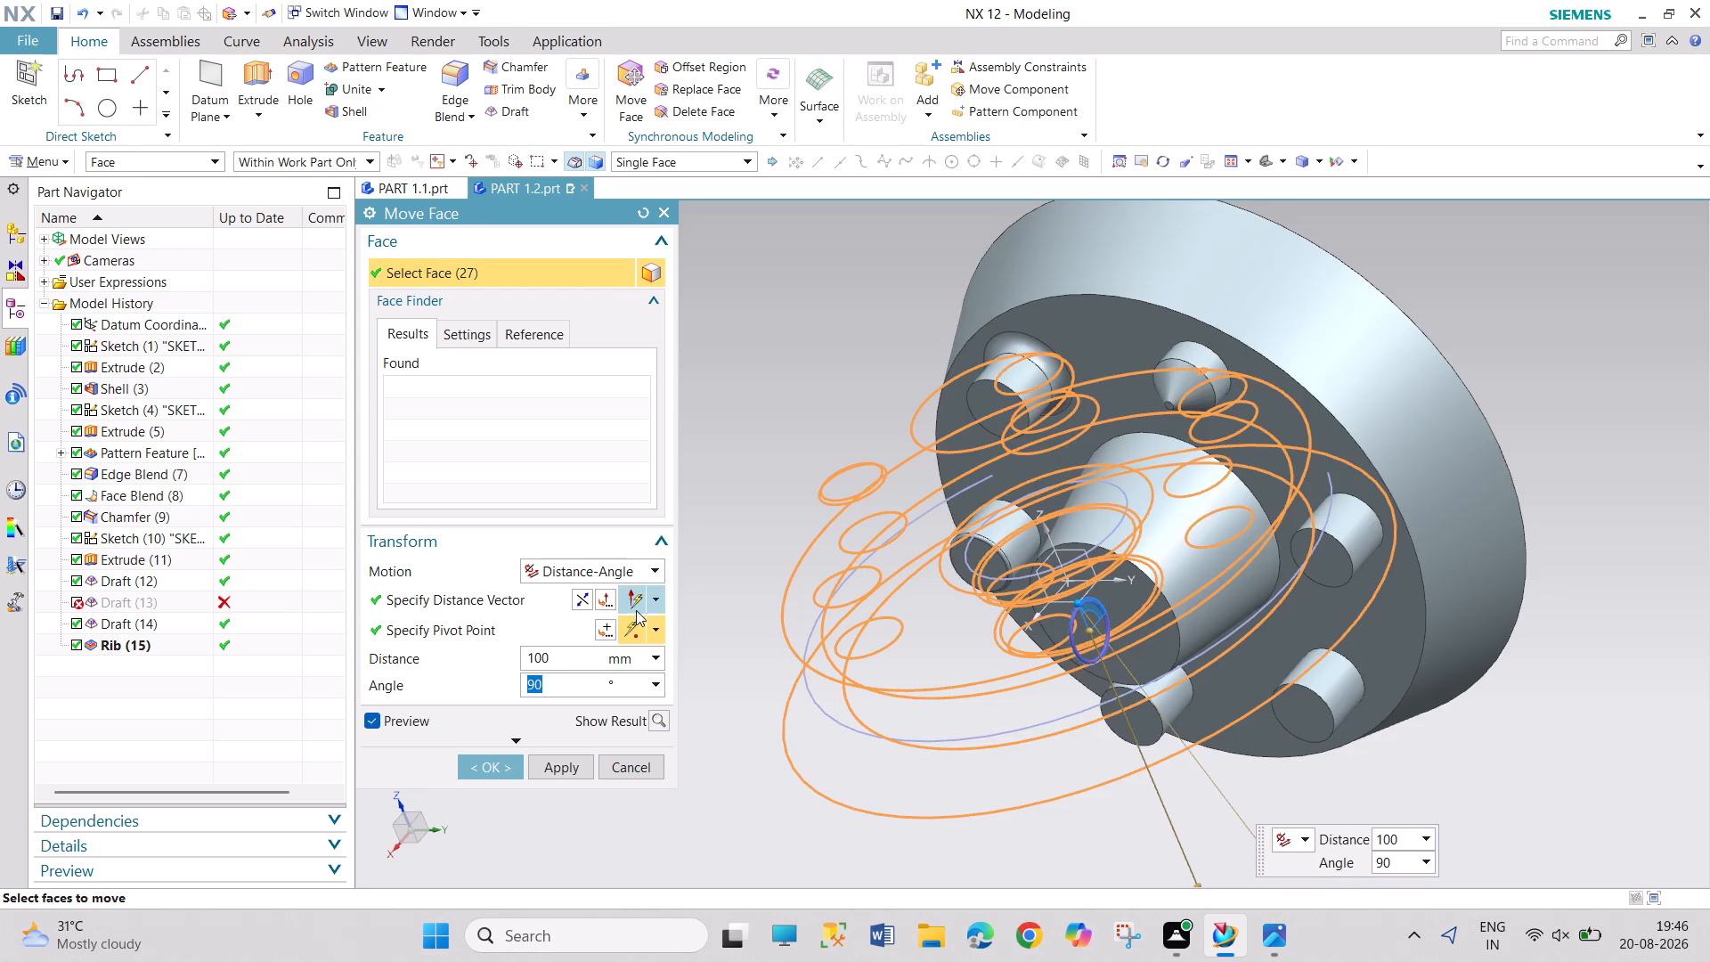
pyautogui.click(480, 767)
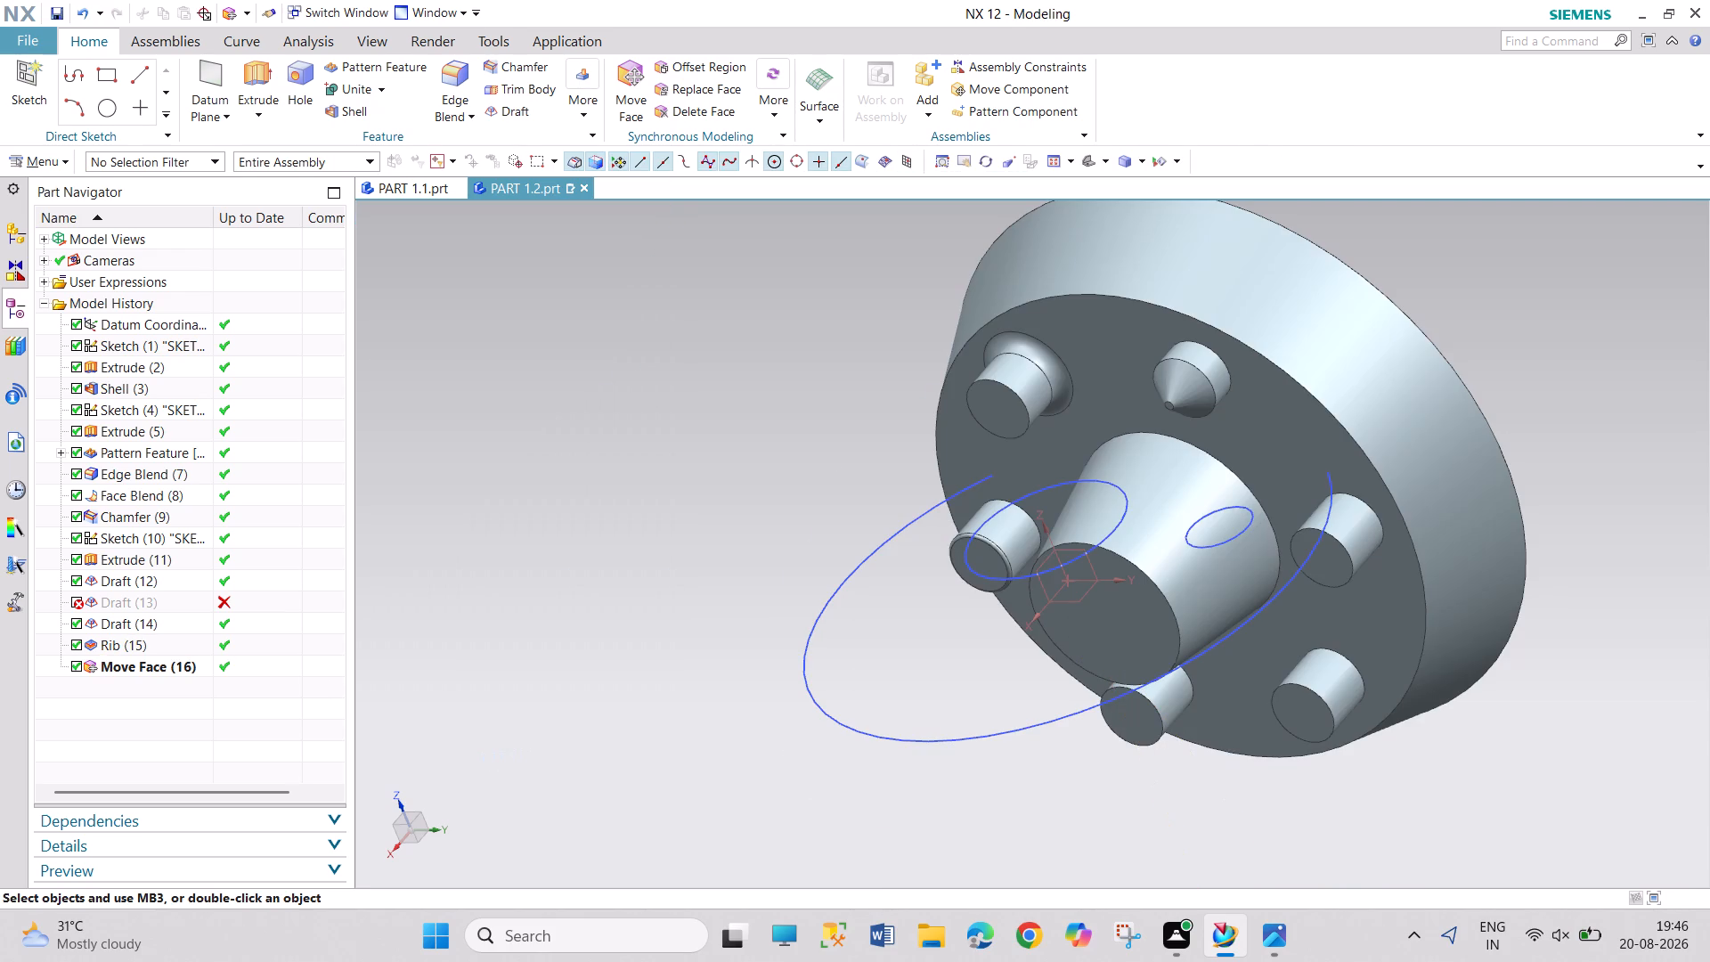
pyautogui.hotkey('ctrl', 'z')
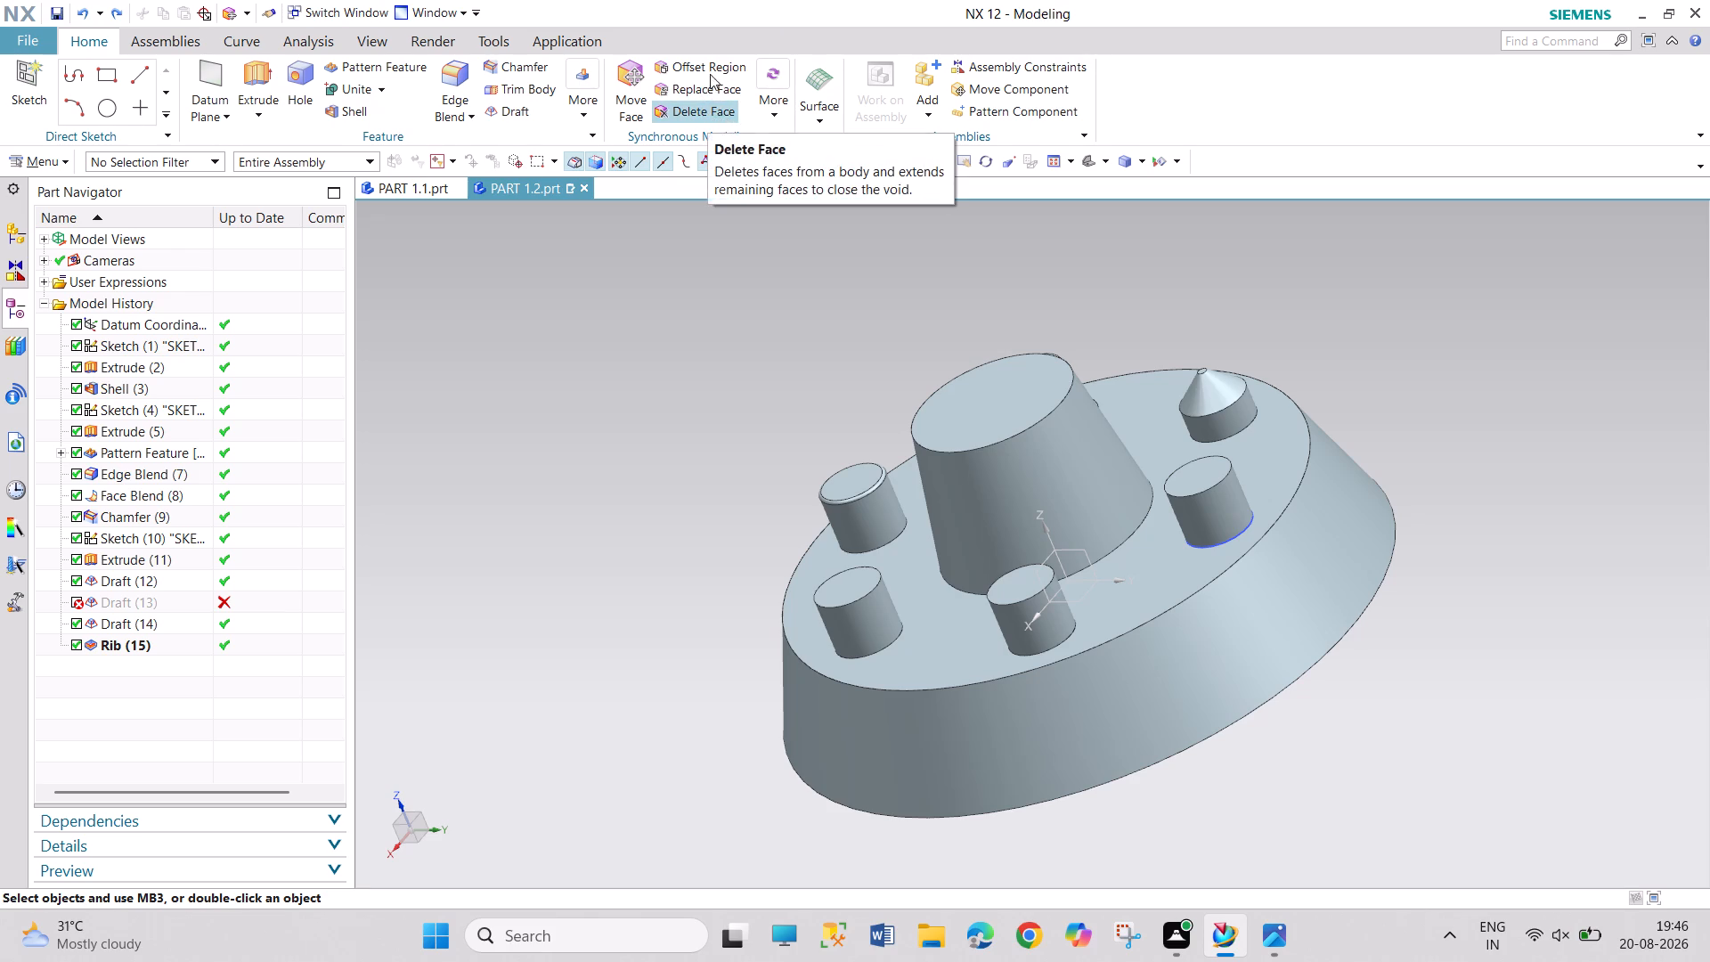
# Delete the edge blend face around the top of the rounded boss.
pyautogui.click(721, 113)
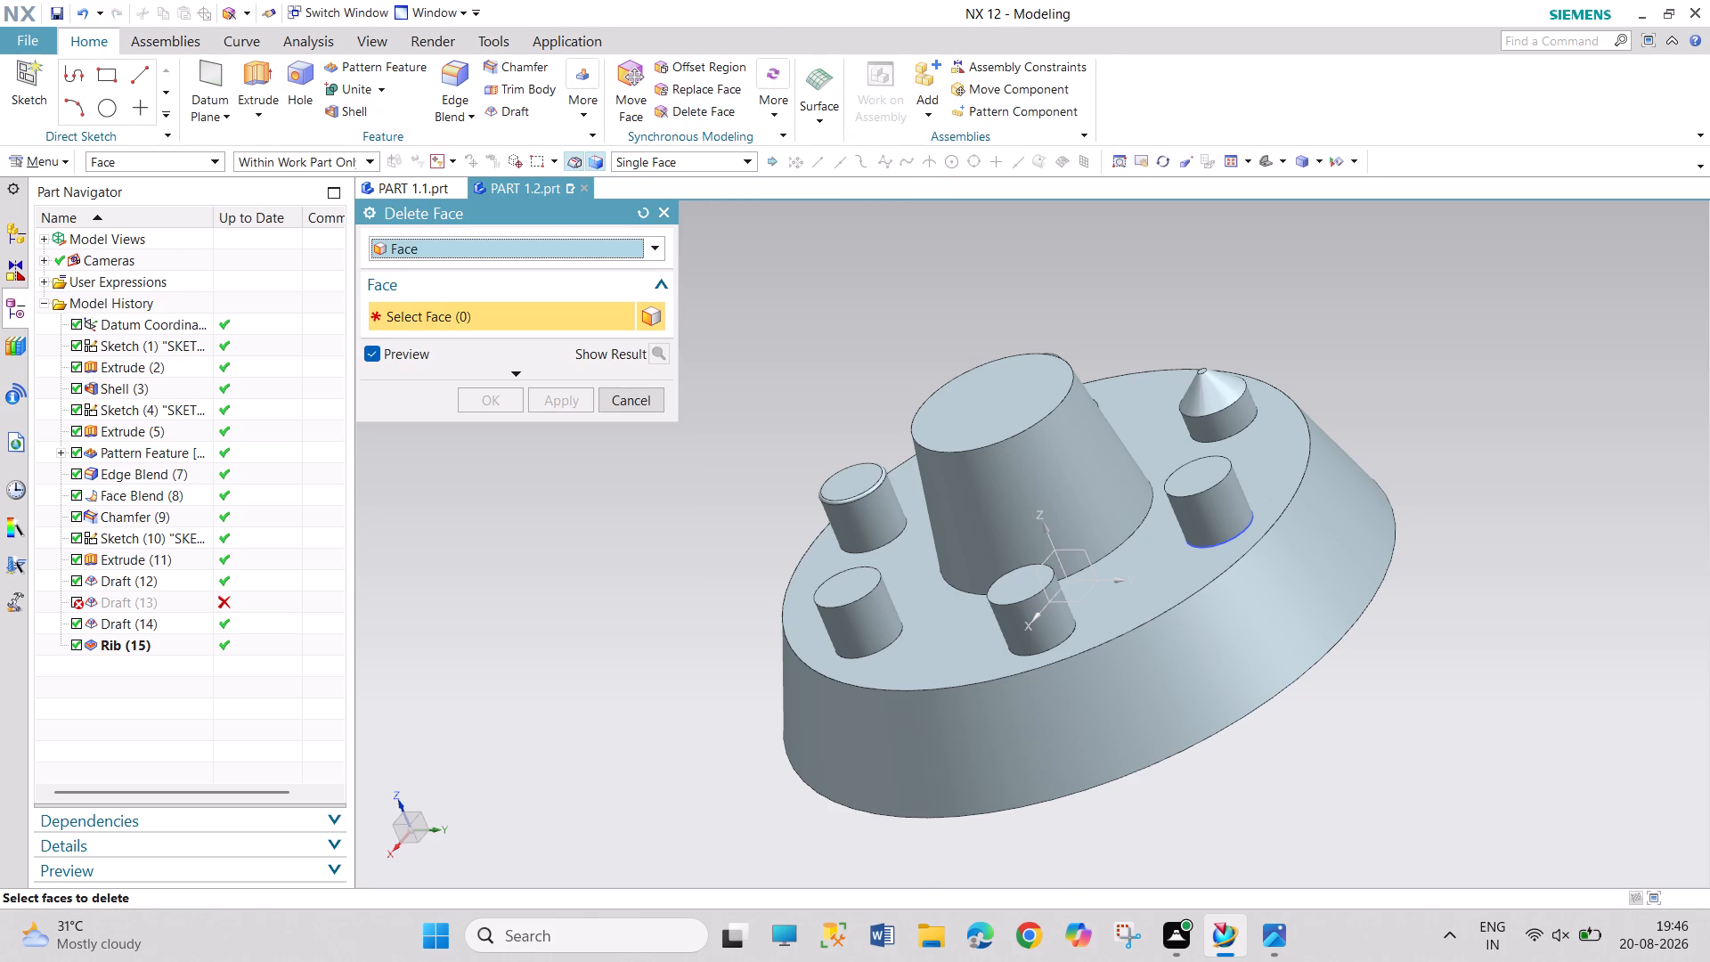
pyautogui.click(851, 484)
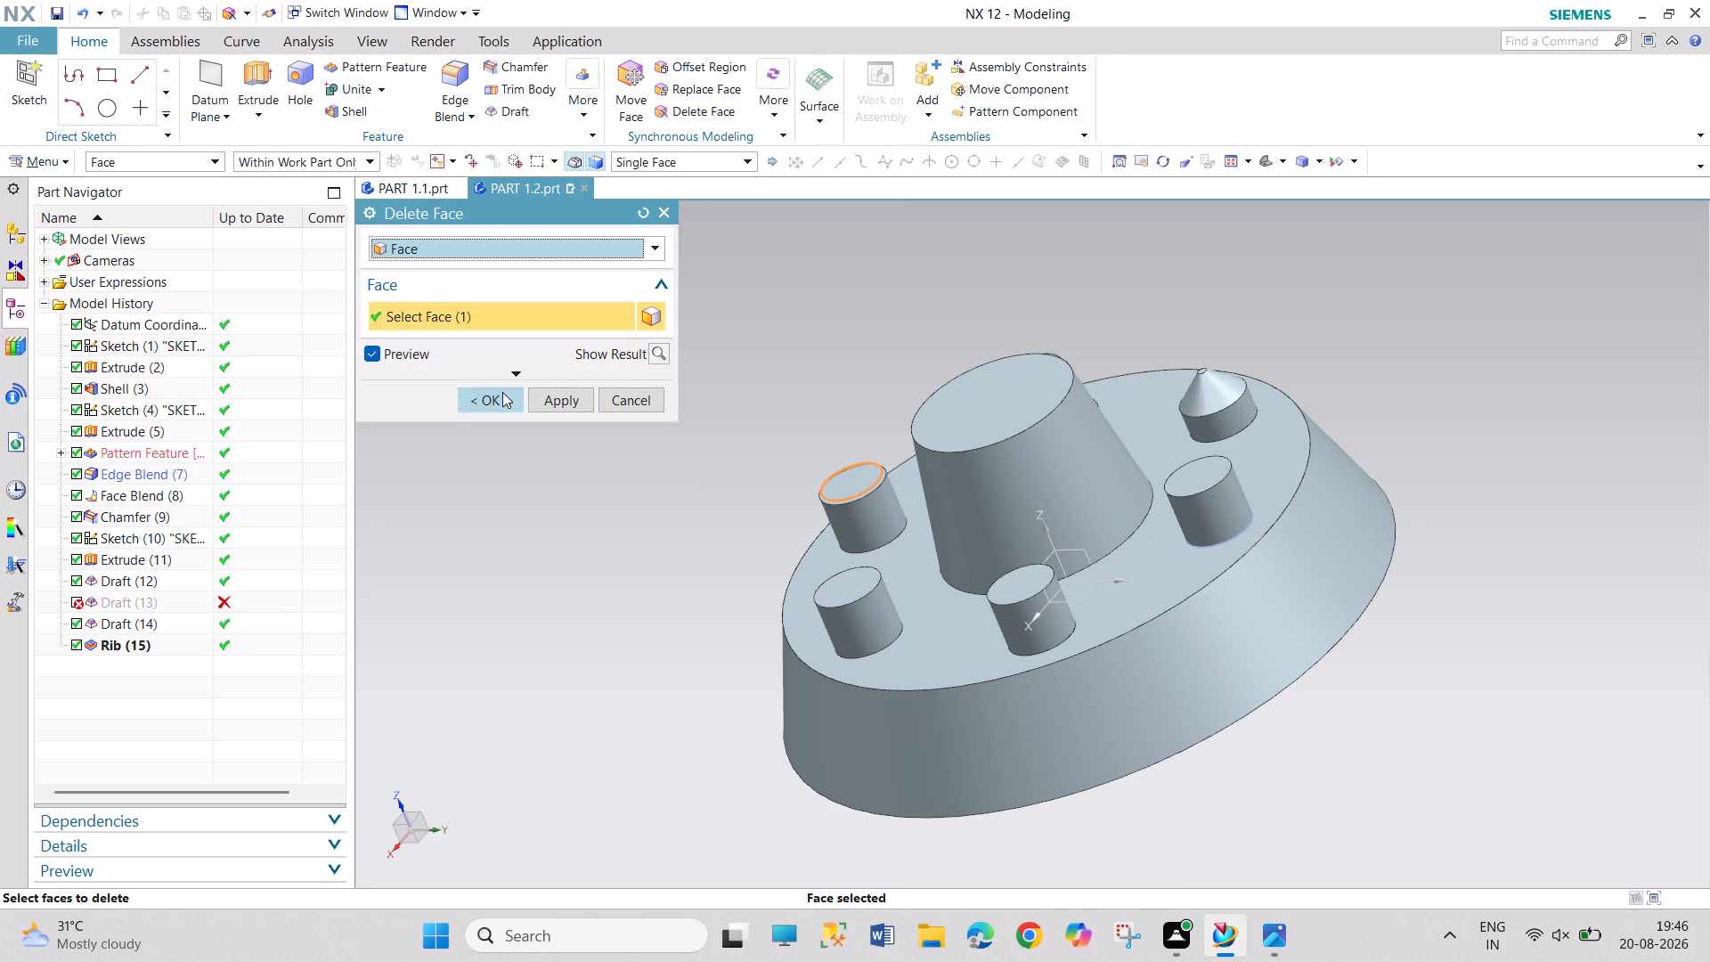
pyautogui.click(502, 394)
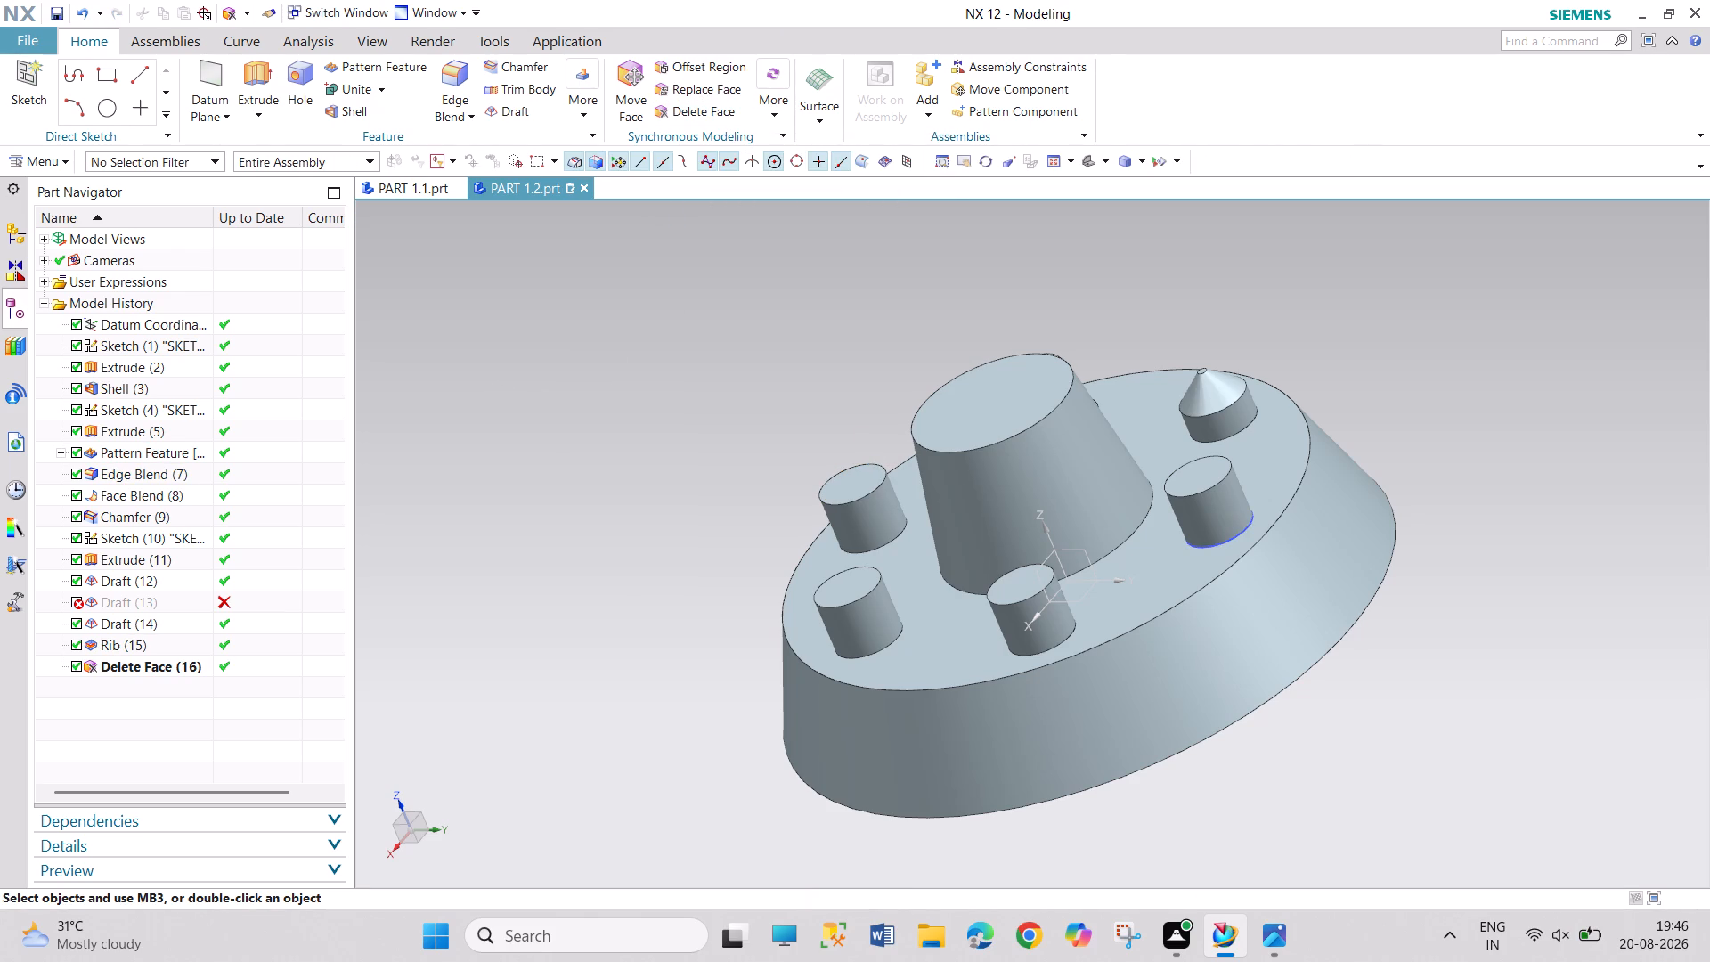
# Delete the conical chamfer face on the pointed boss.
pyautogui.click(703, 114)
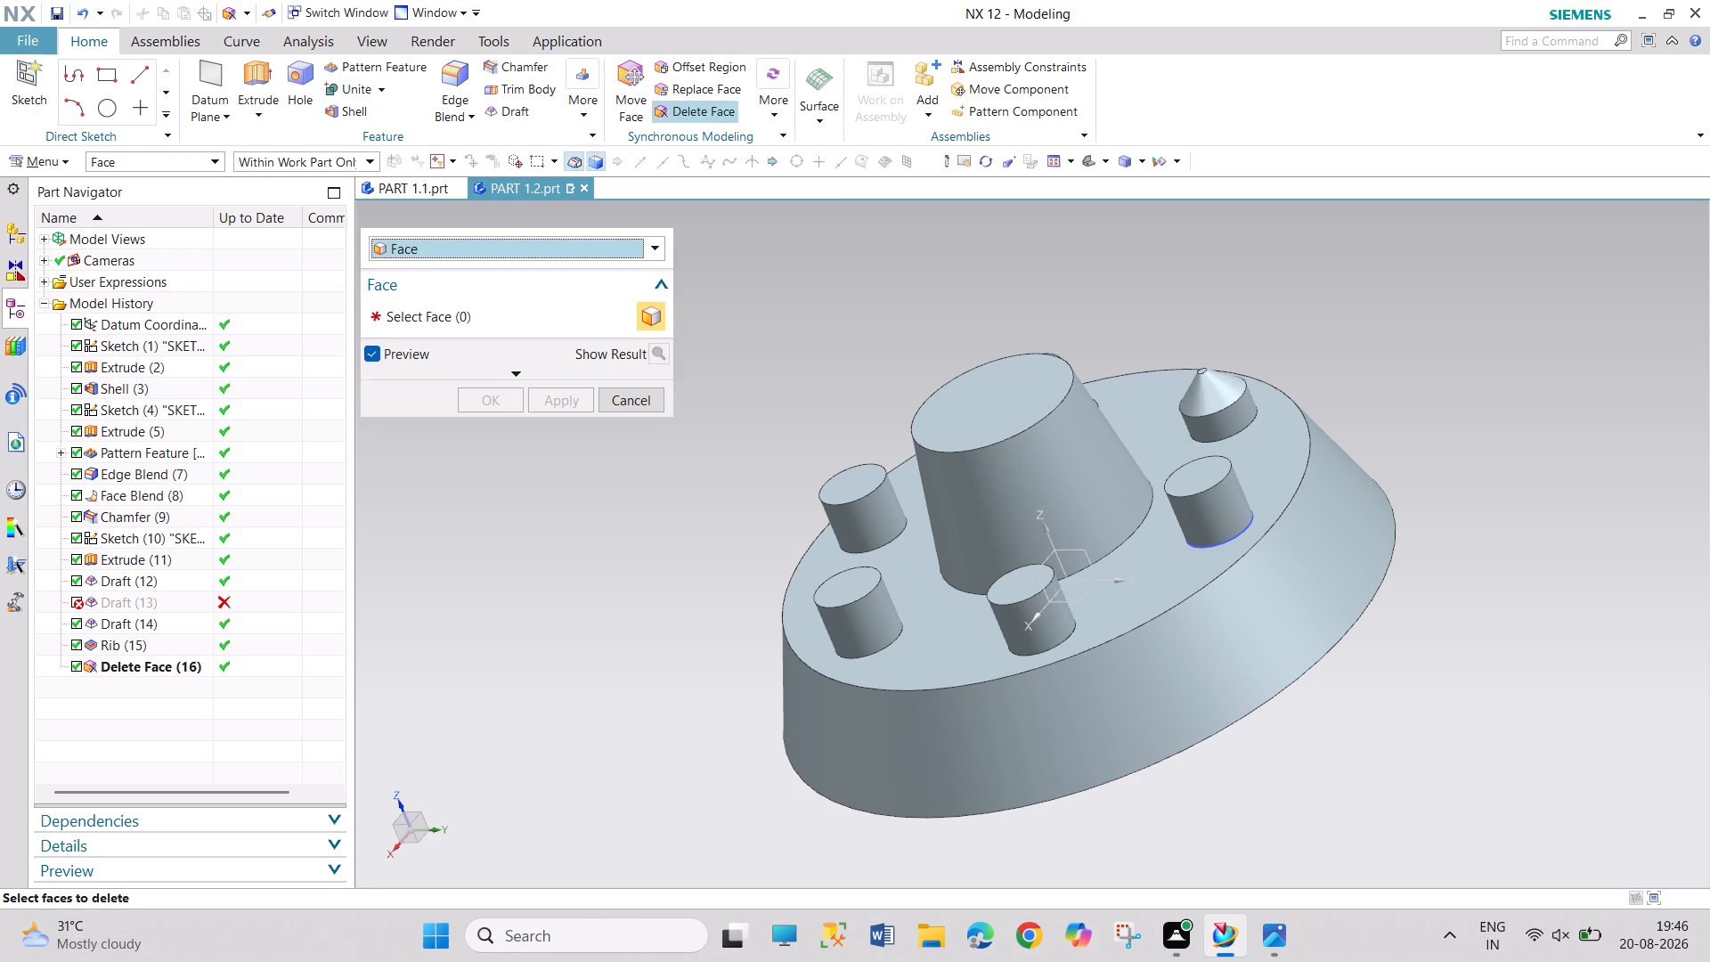
pyautogui.click(1202, 391)
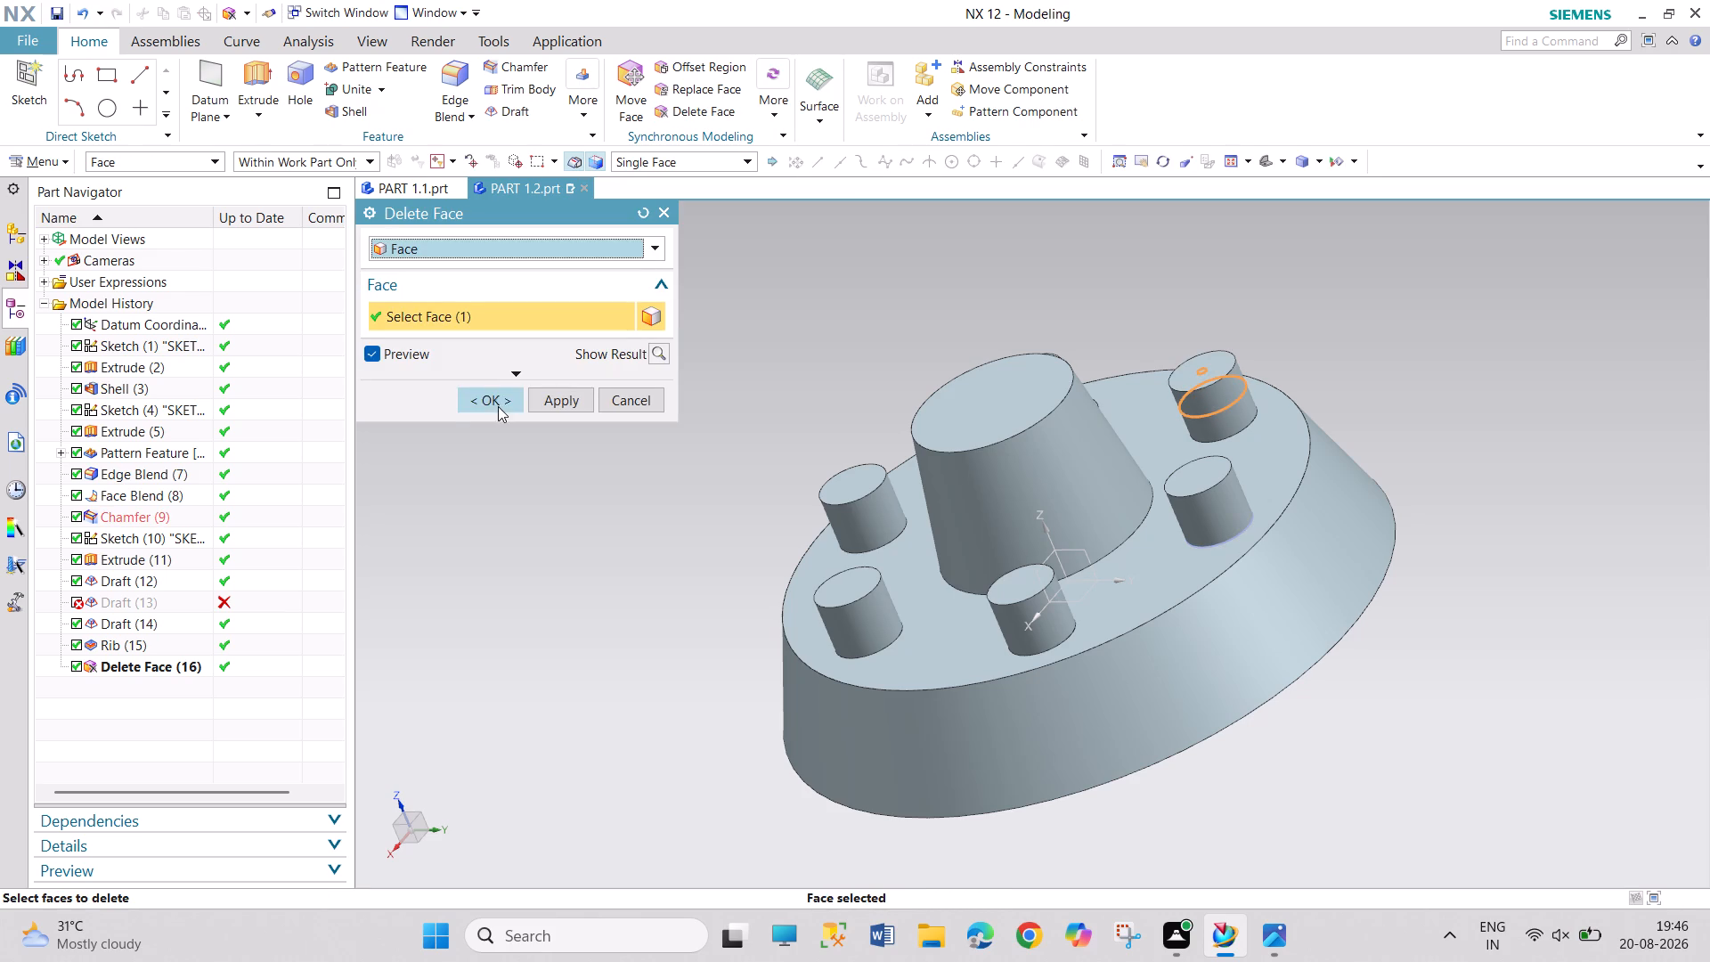
pyautogui.click(499, 404)
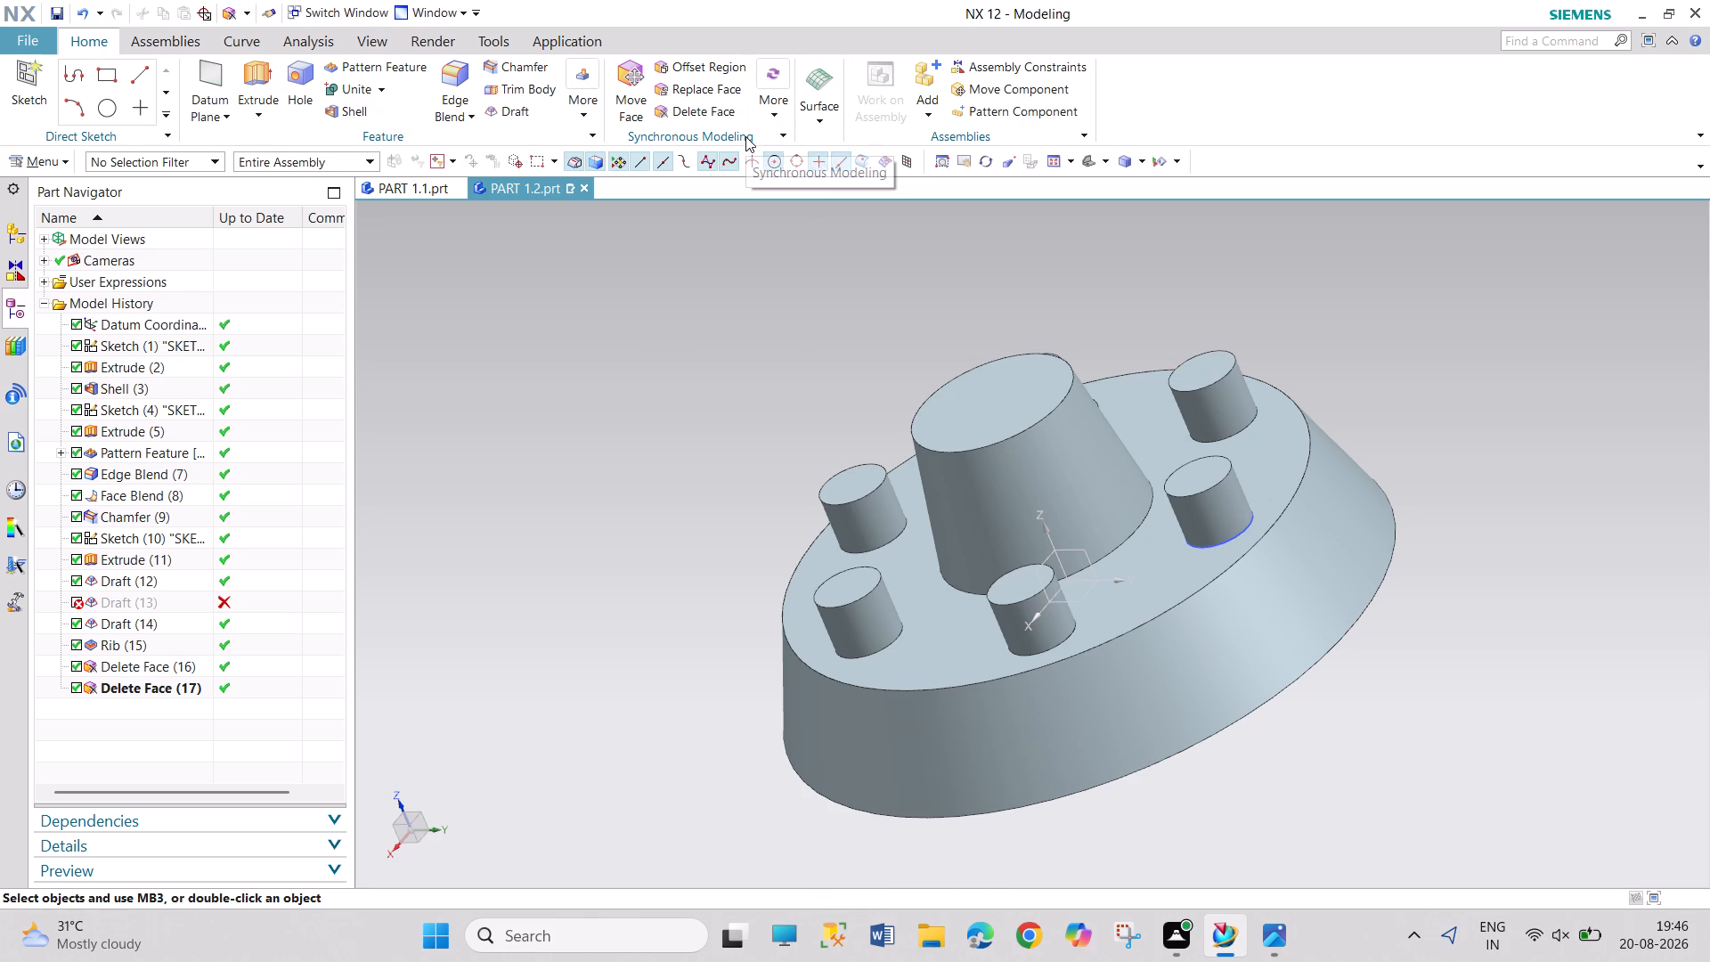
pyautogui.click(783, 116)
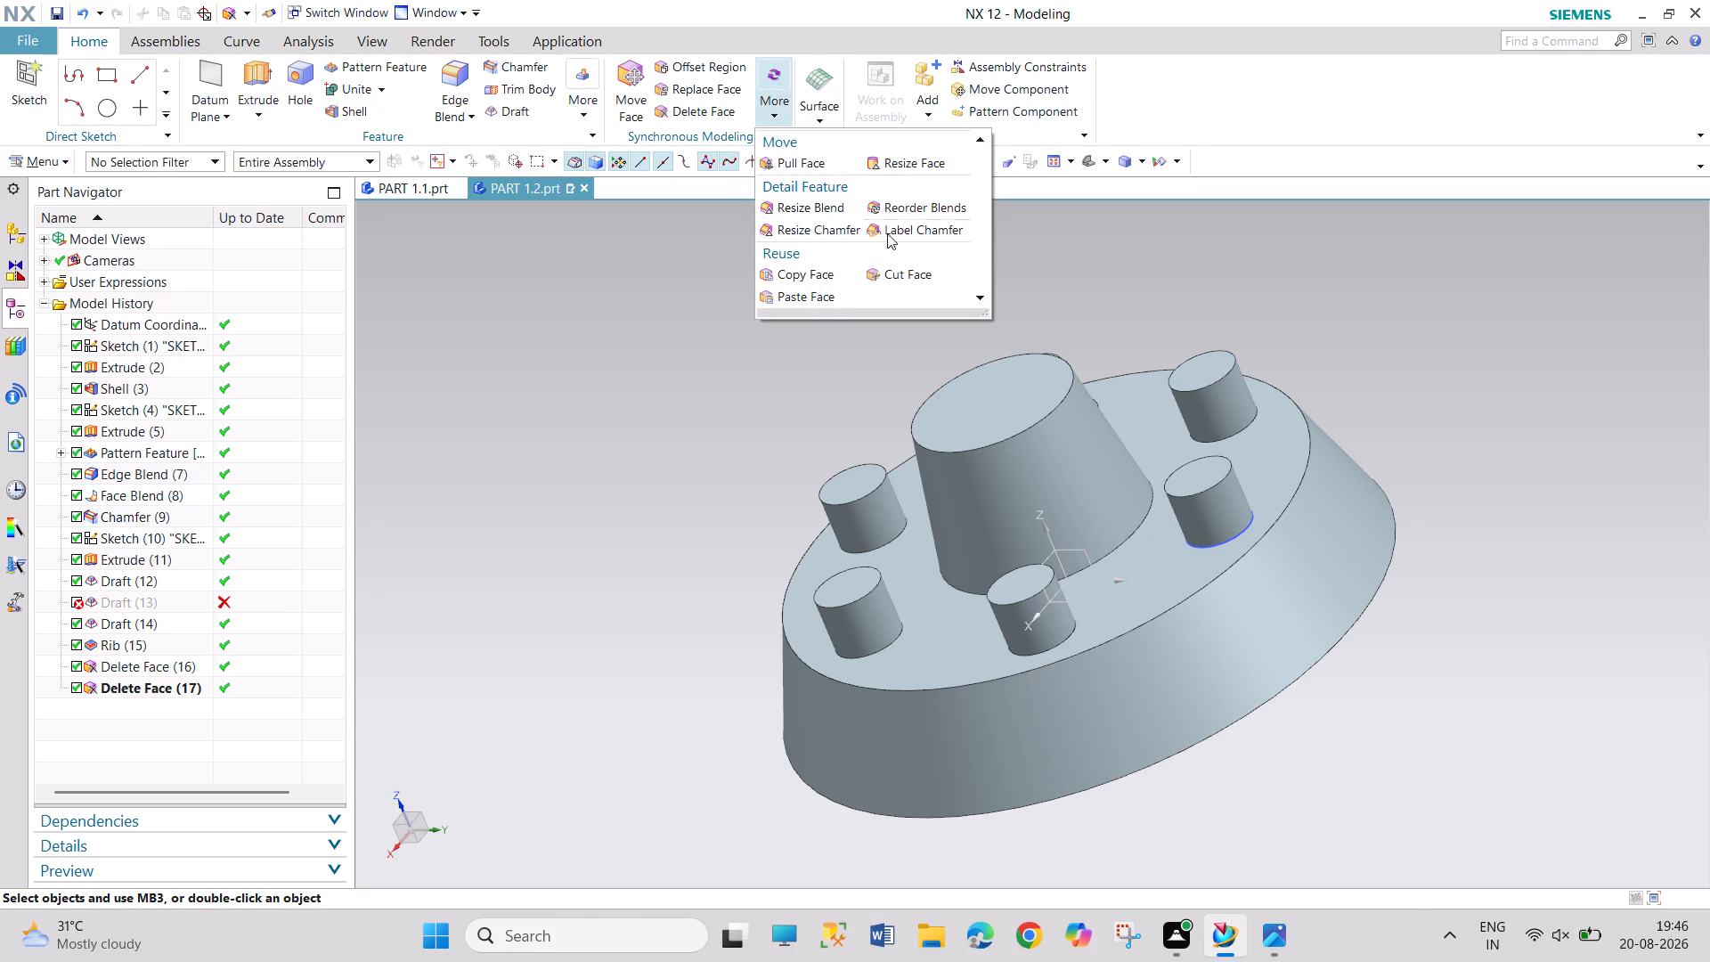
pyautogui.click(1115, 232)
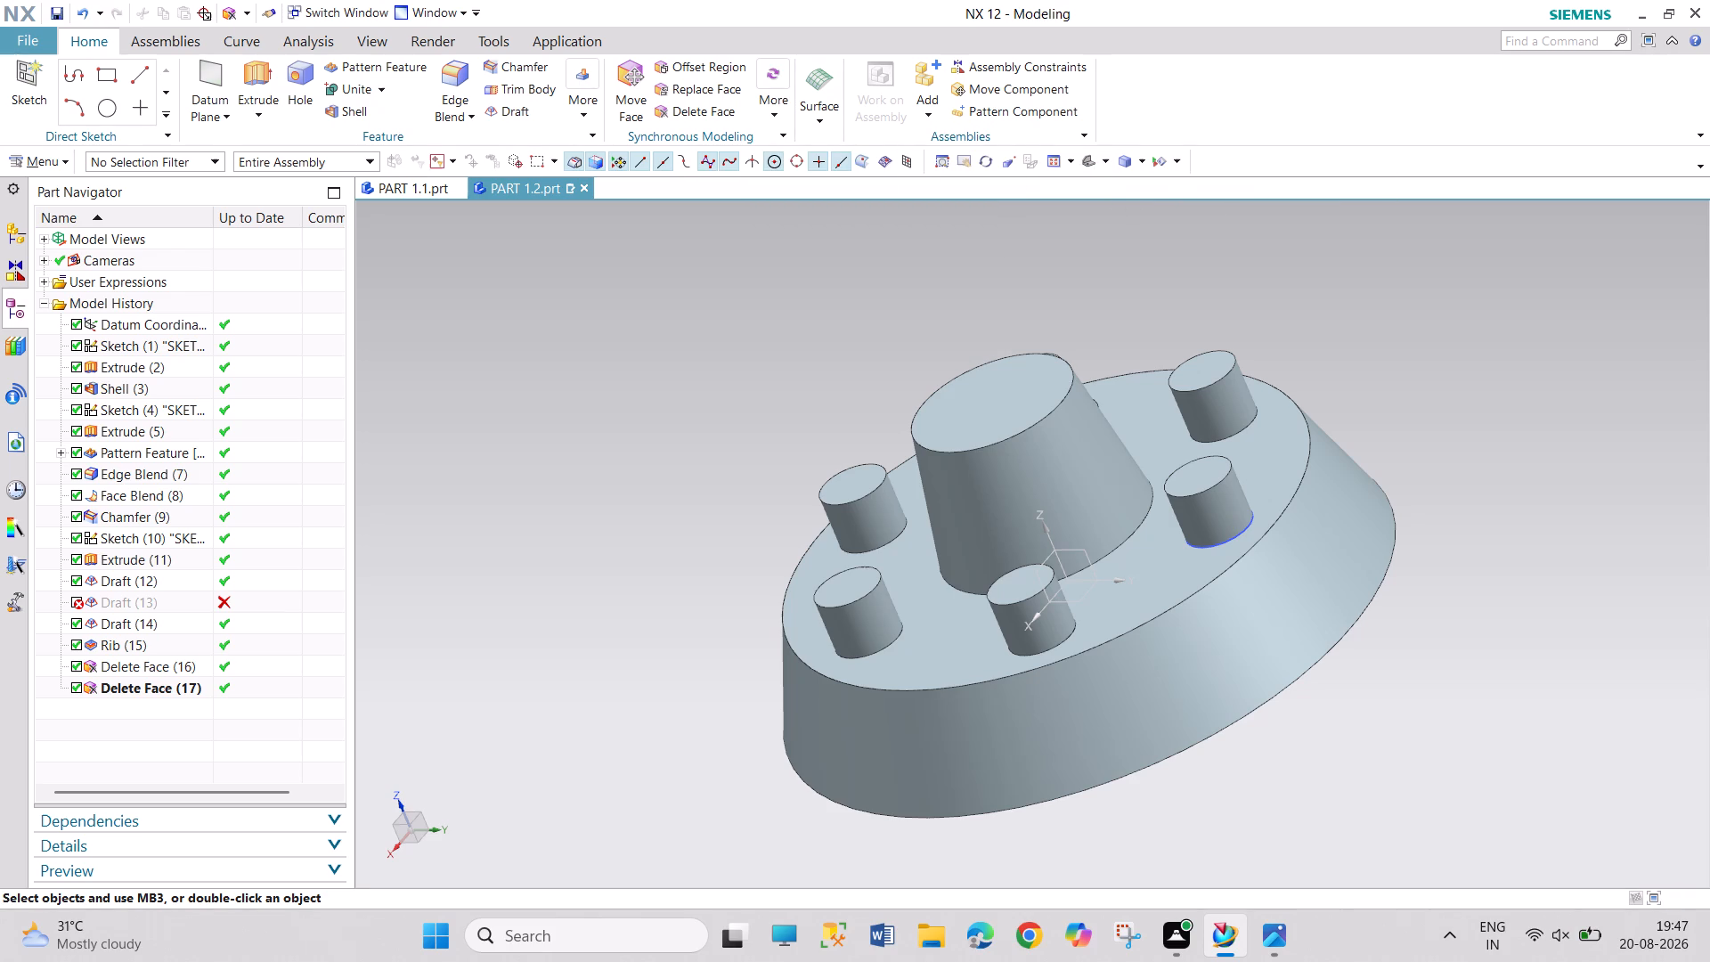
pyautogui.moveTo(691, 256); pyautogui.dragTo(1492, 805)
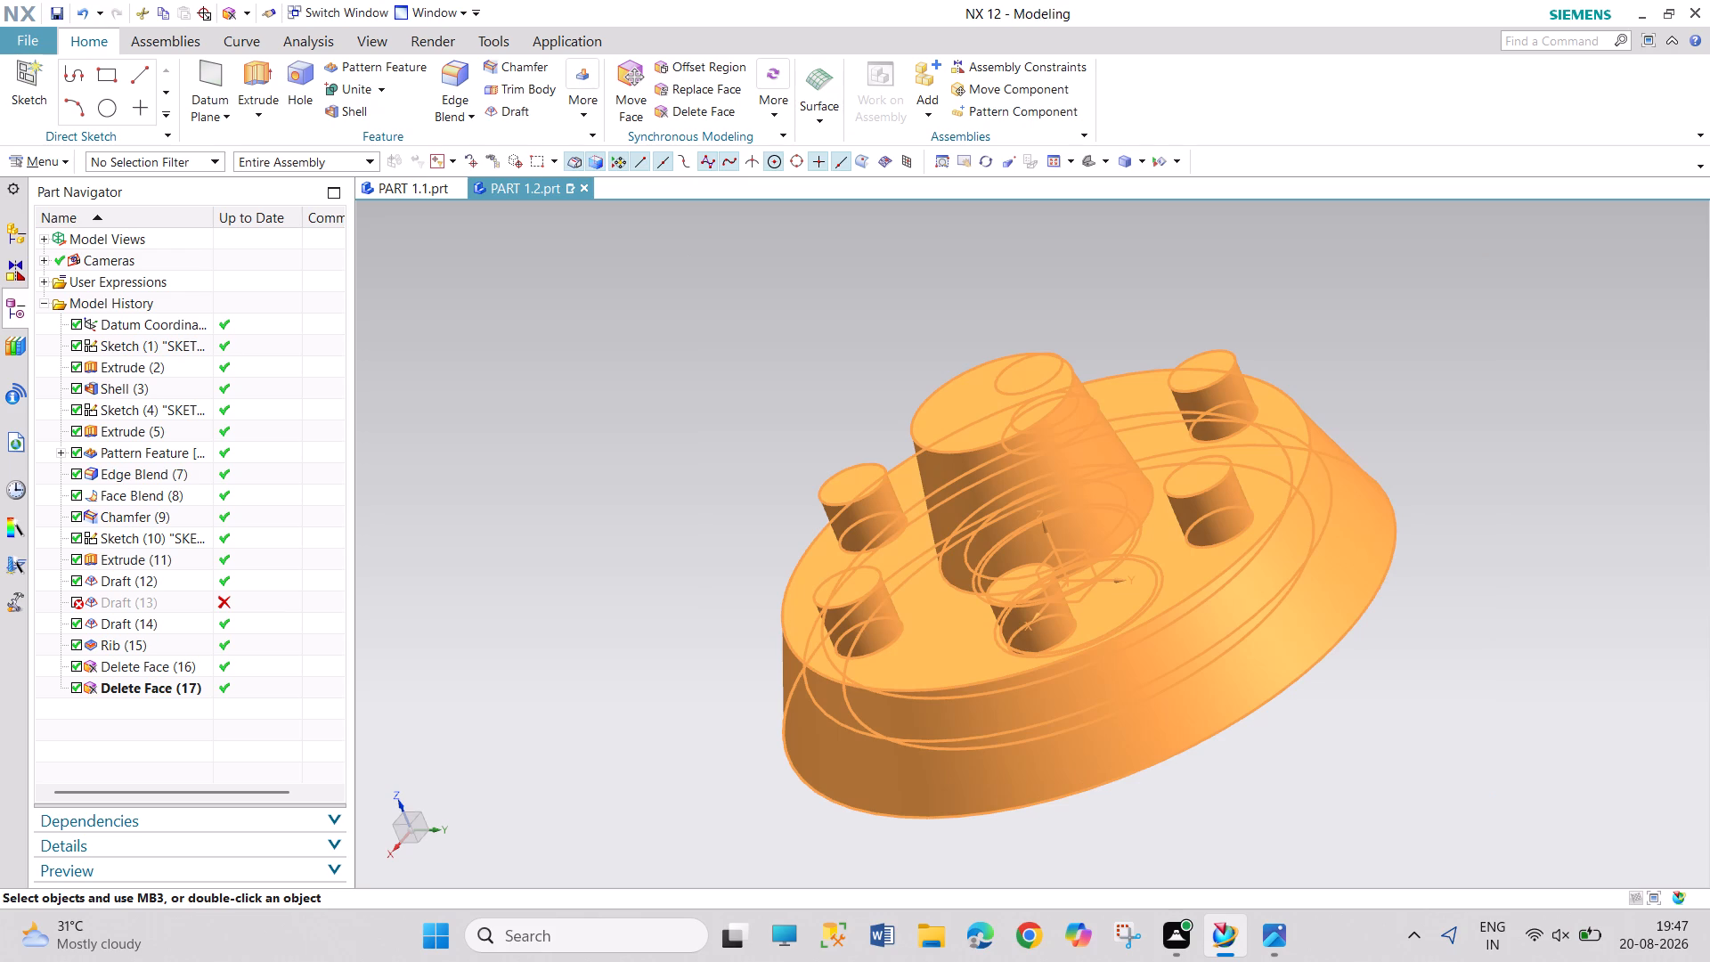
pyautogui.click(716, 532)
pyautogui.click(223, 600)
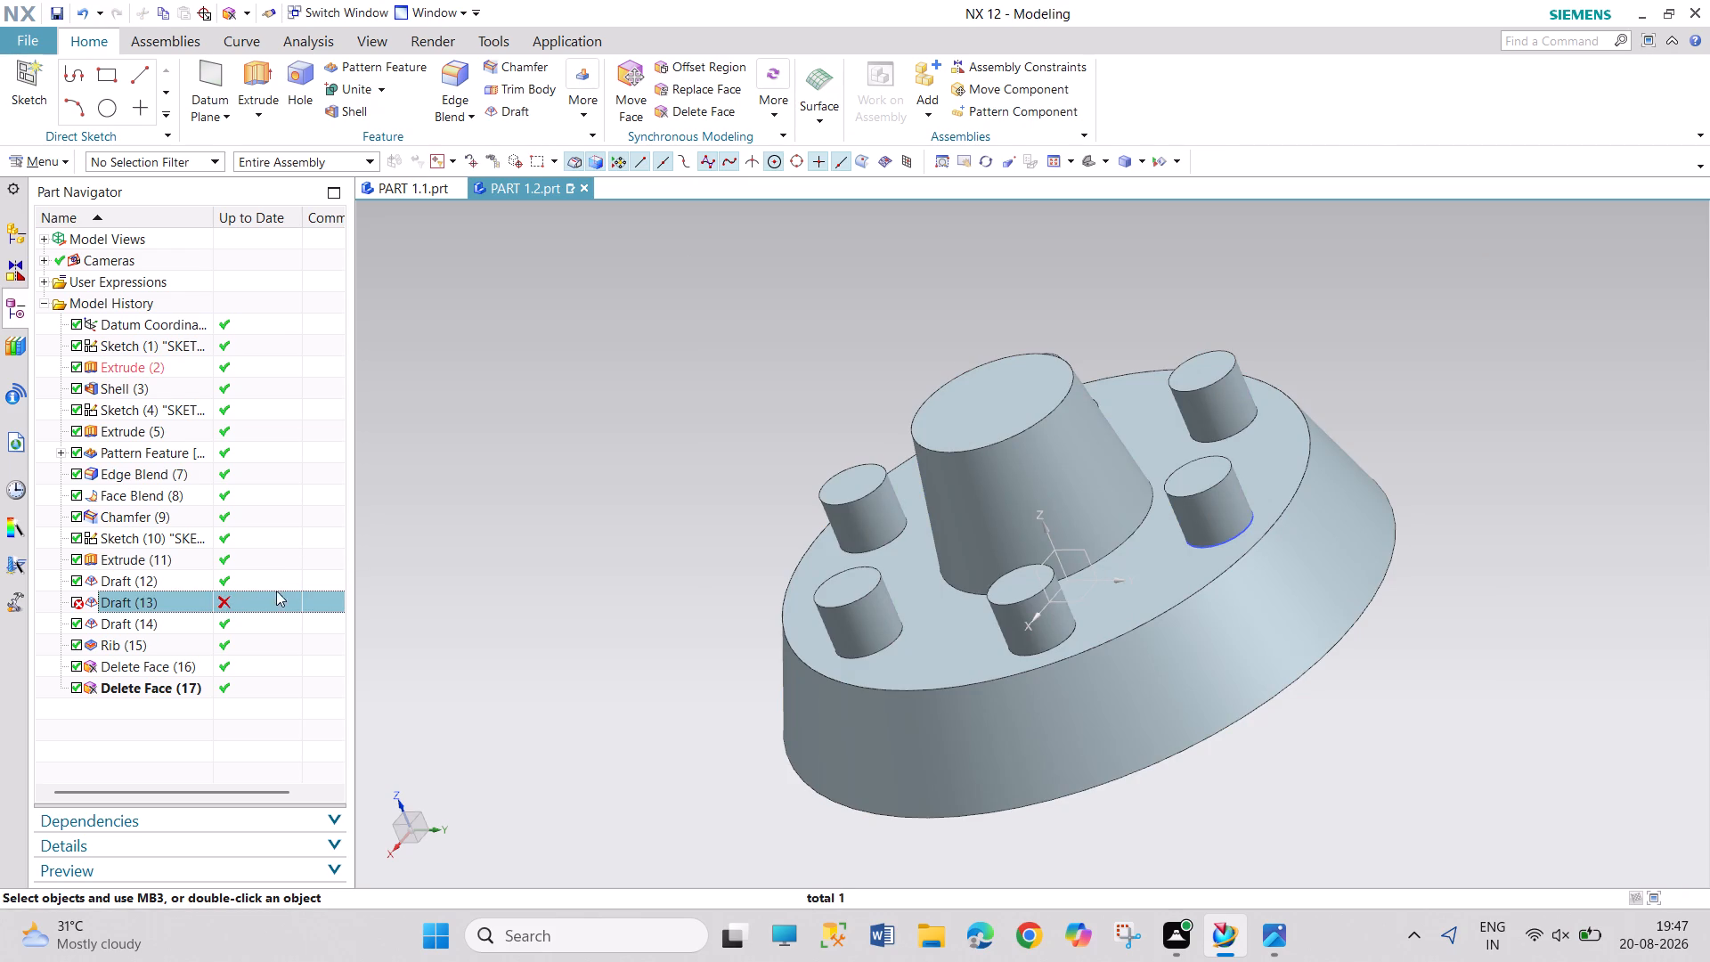
# Undo both boss face deletions, the rib, Draft (14) and the suppression of Draft (13).
pyautogui.hotkey('ctrl', 'z')
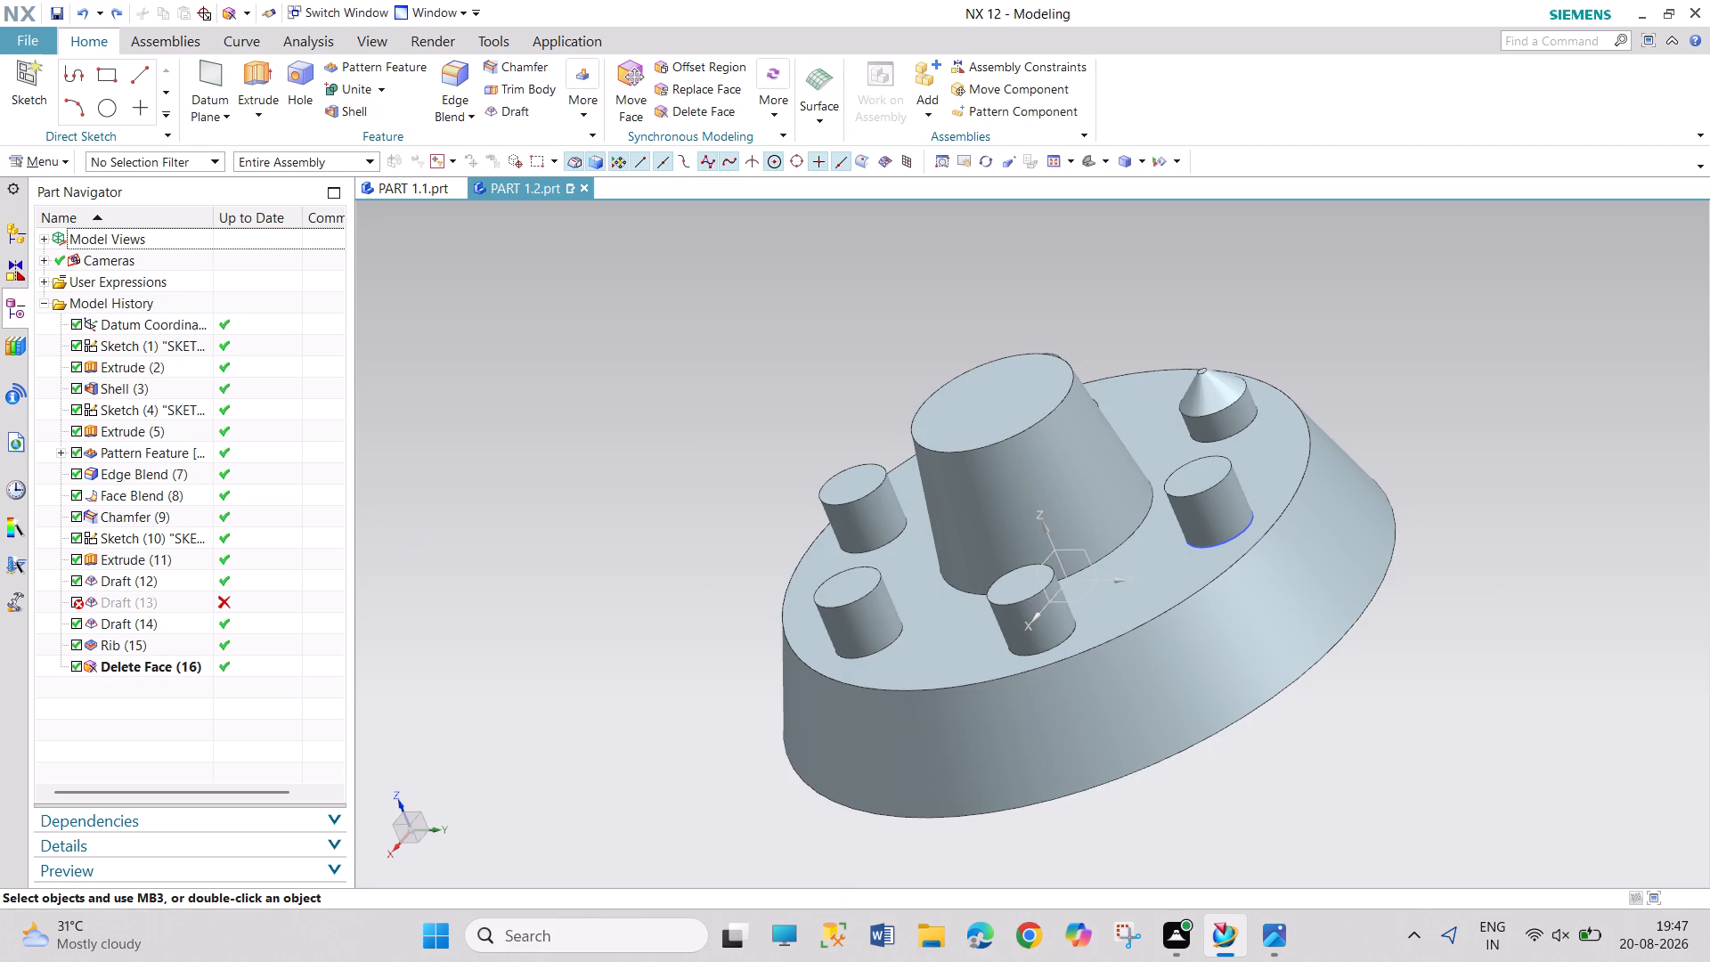
pyautogui.hotkey('ctrl', 'z')
pyautogui.hotkey('ctrl', 'z')
pyautogui.hotkey('ctrl', 'z')
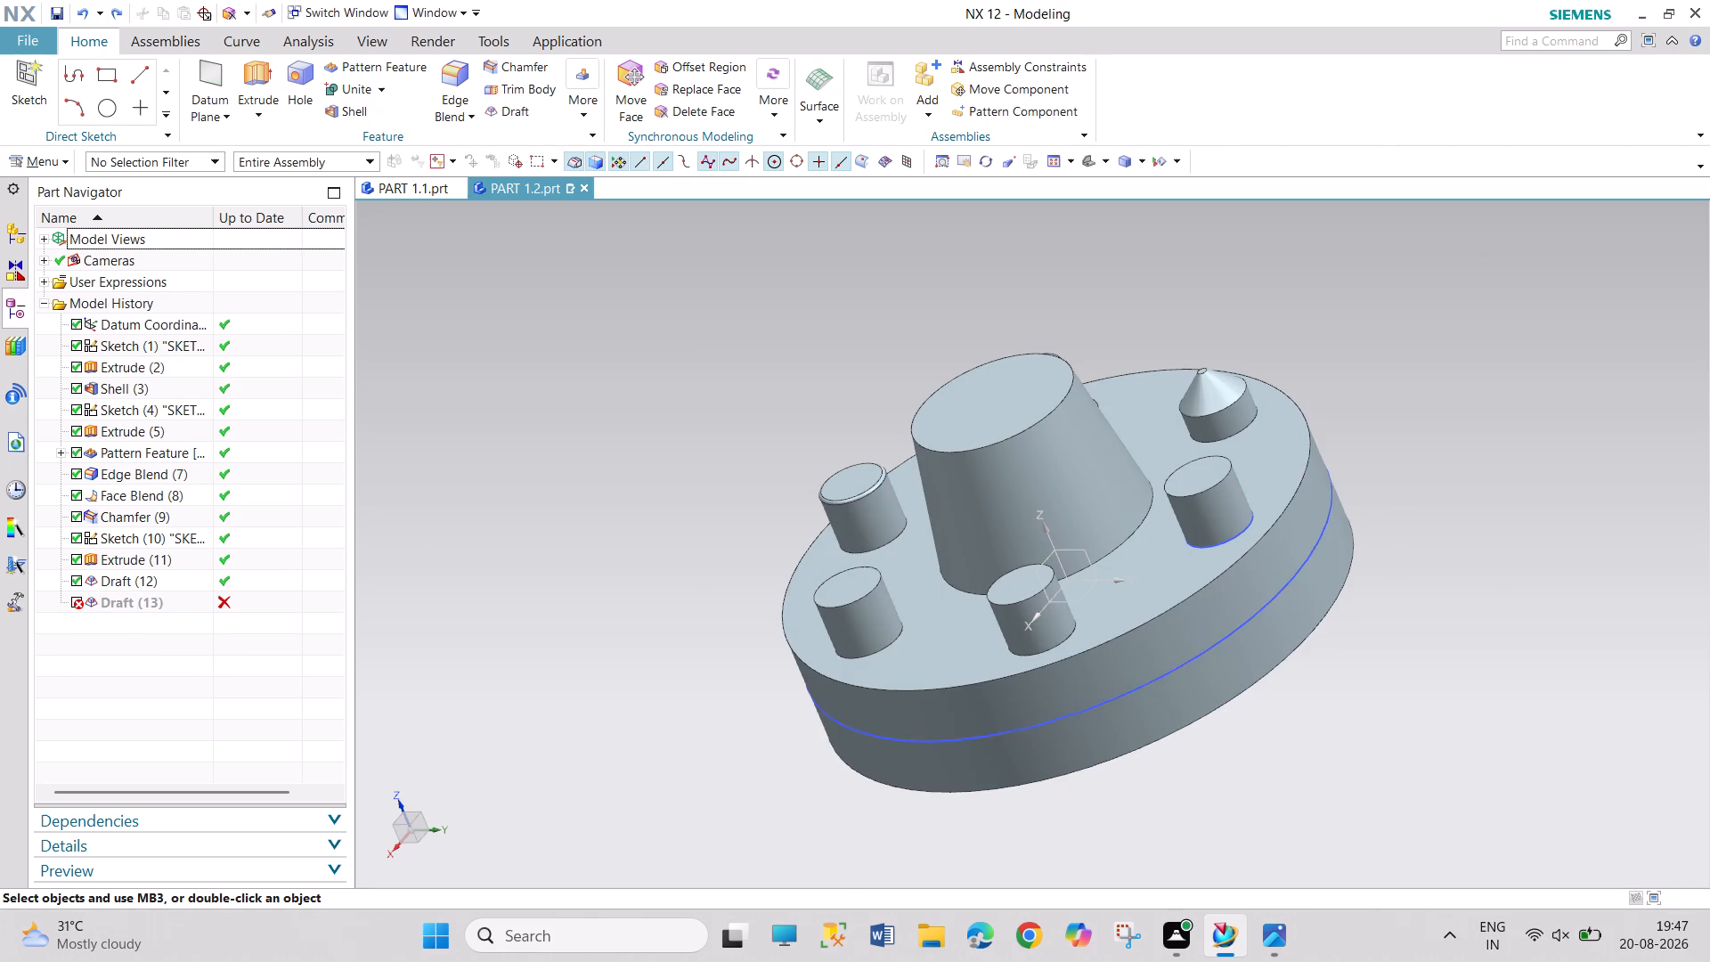
pyautogui.hotkey('ctrl', 'z')
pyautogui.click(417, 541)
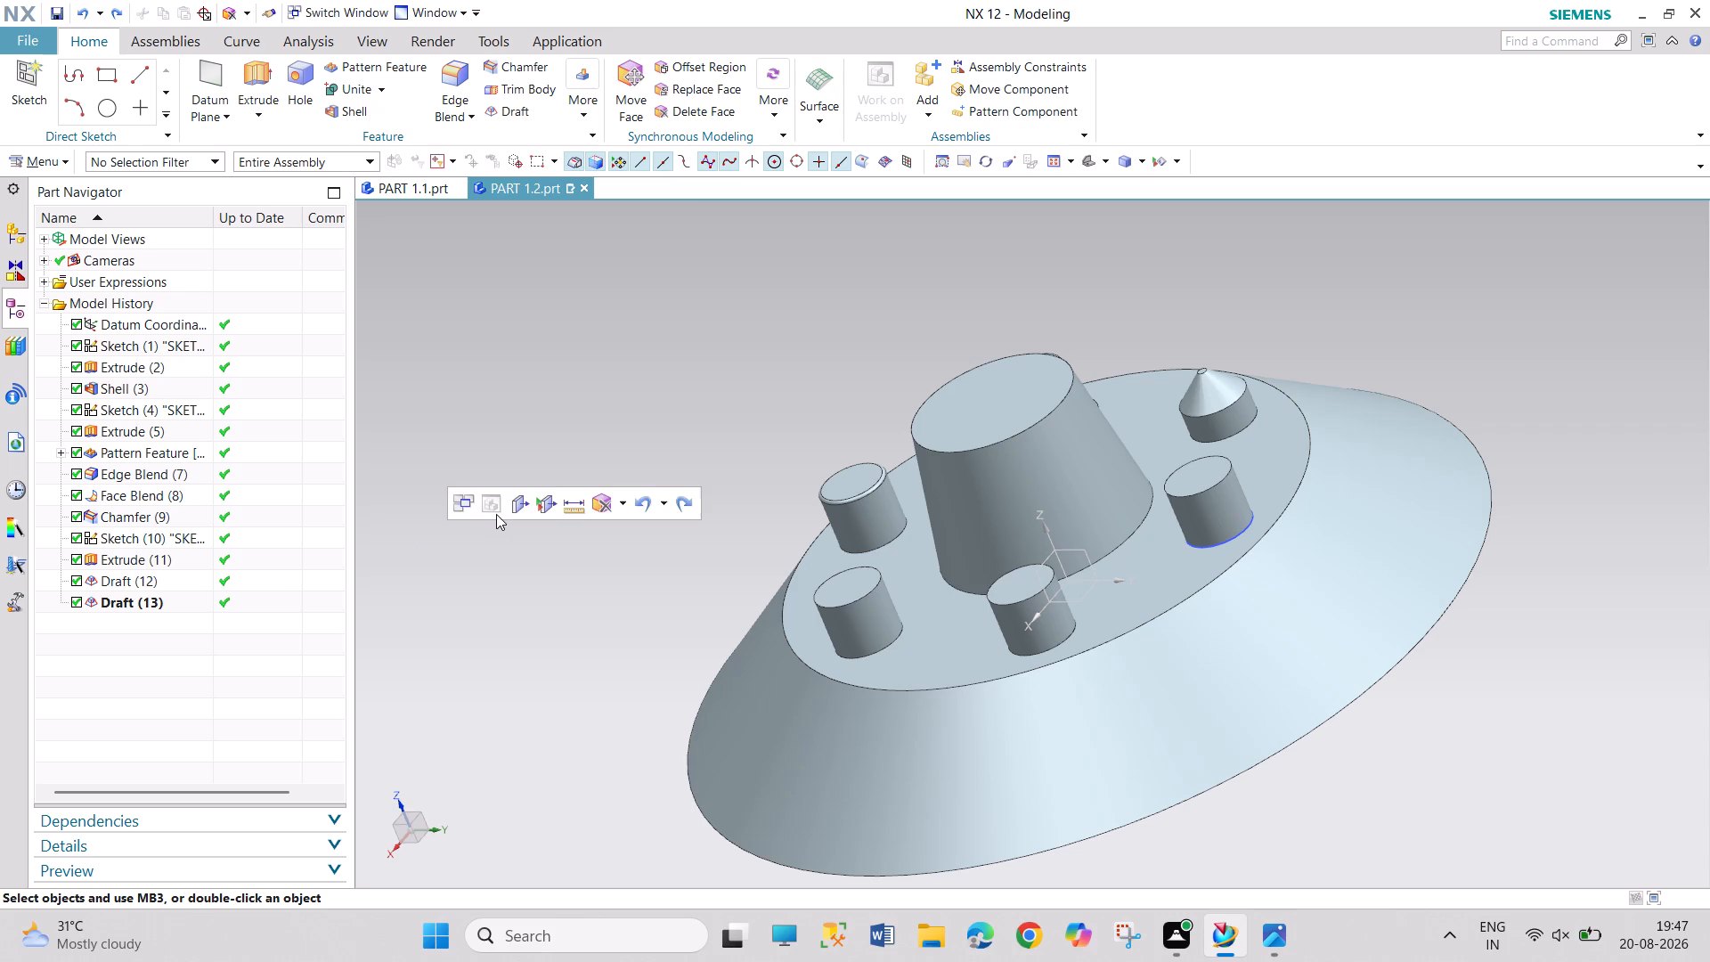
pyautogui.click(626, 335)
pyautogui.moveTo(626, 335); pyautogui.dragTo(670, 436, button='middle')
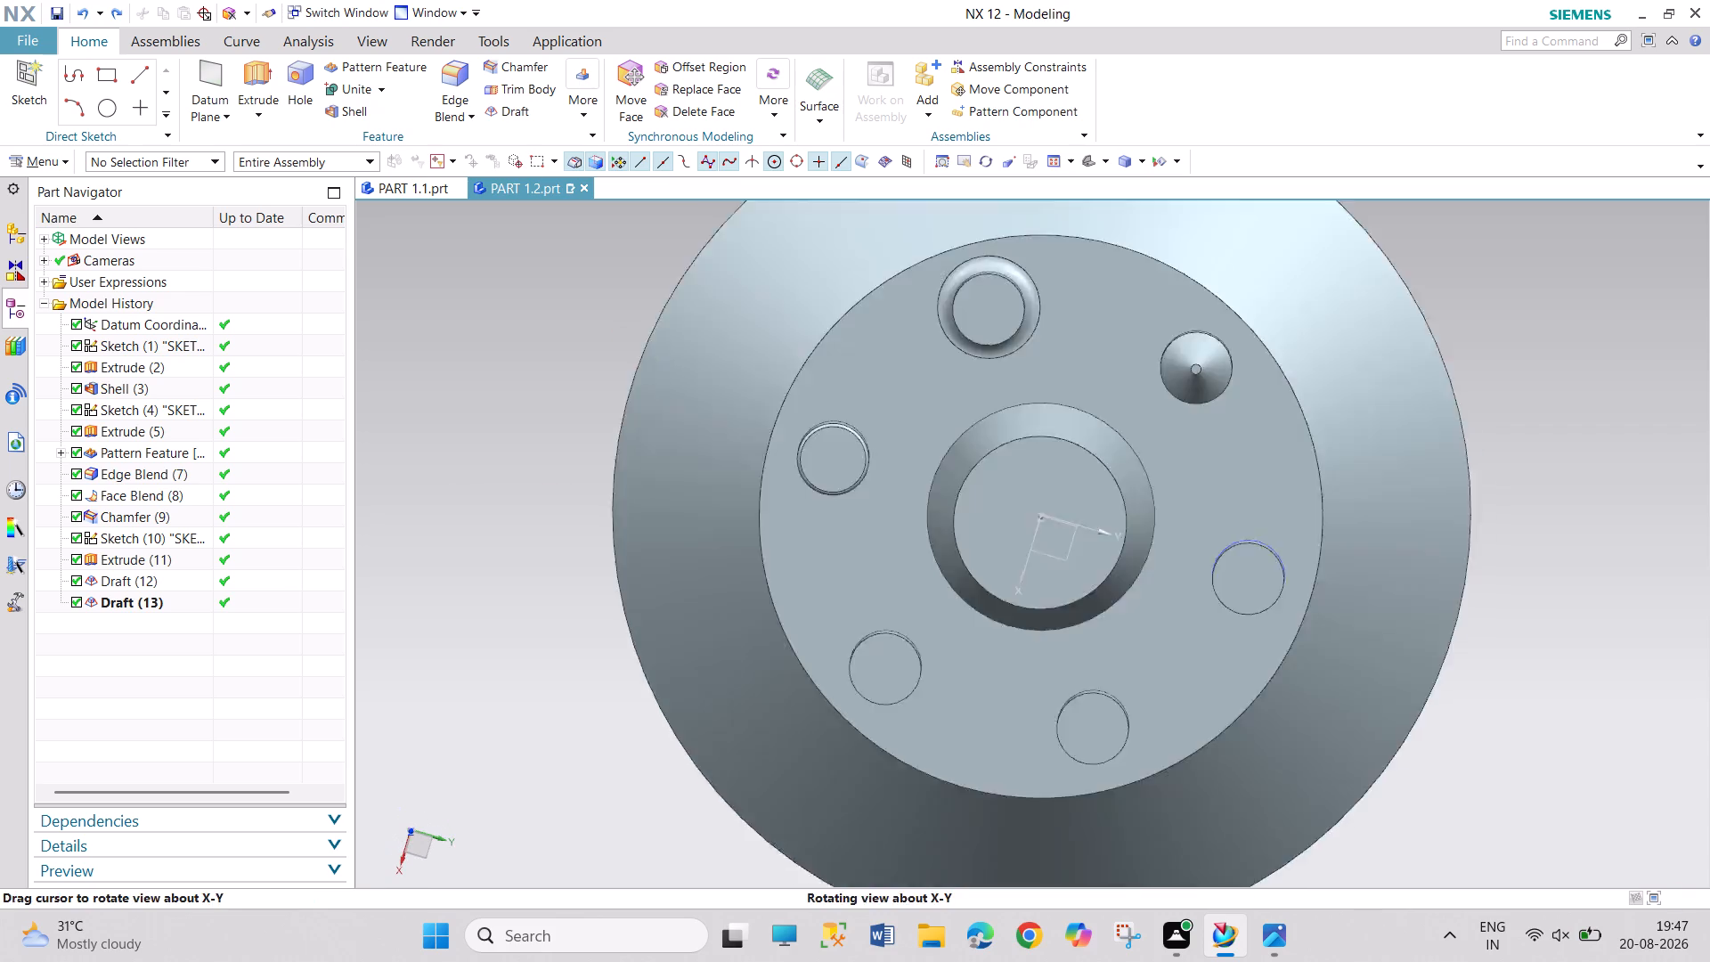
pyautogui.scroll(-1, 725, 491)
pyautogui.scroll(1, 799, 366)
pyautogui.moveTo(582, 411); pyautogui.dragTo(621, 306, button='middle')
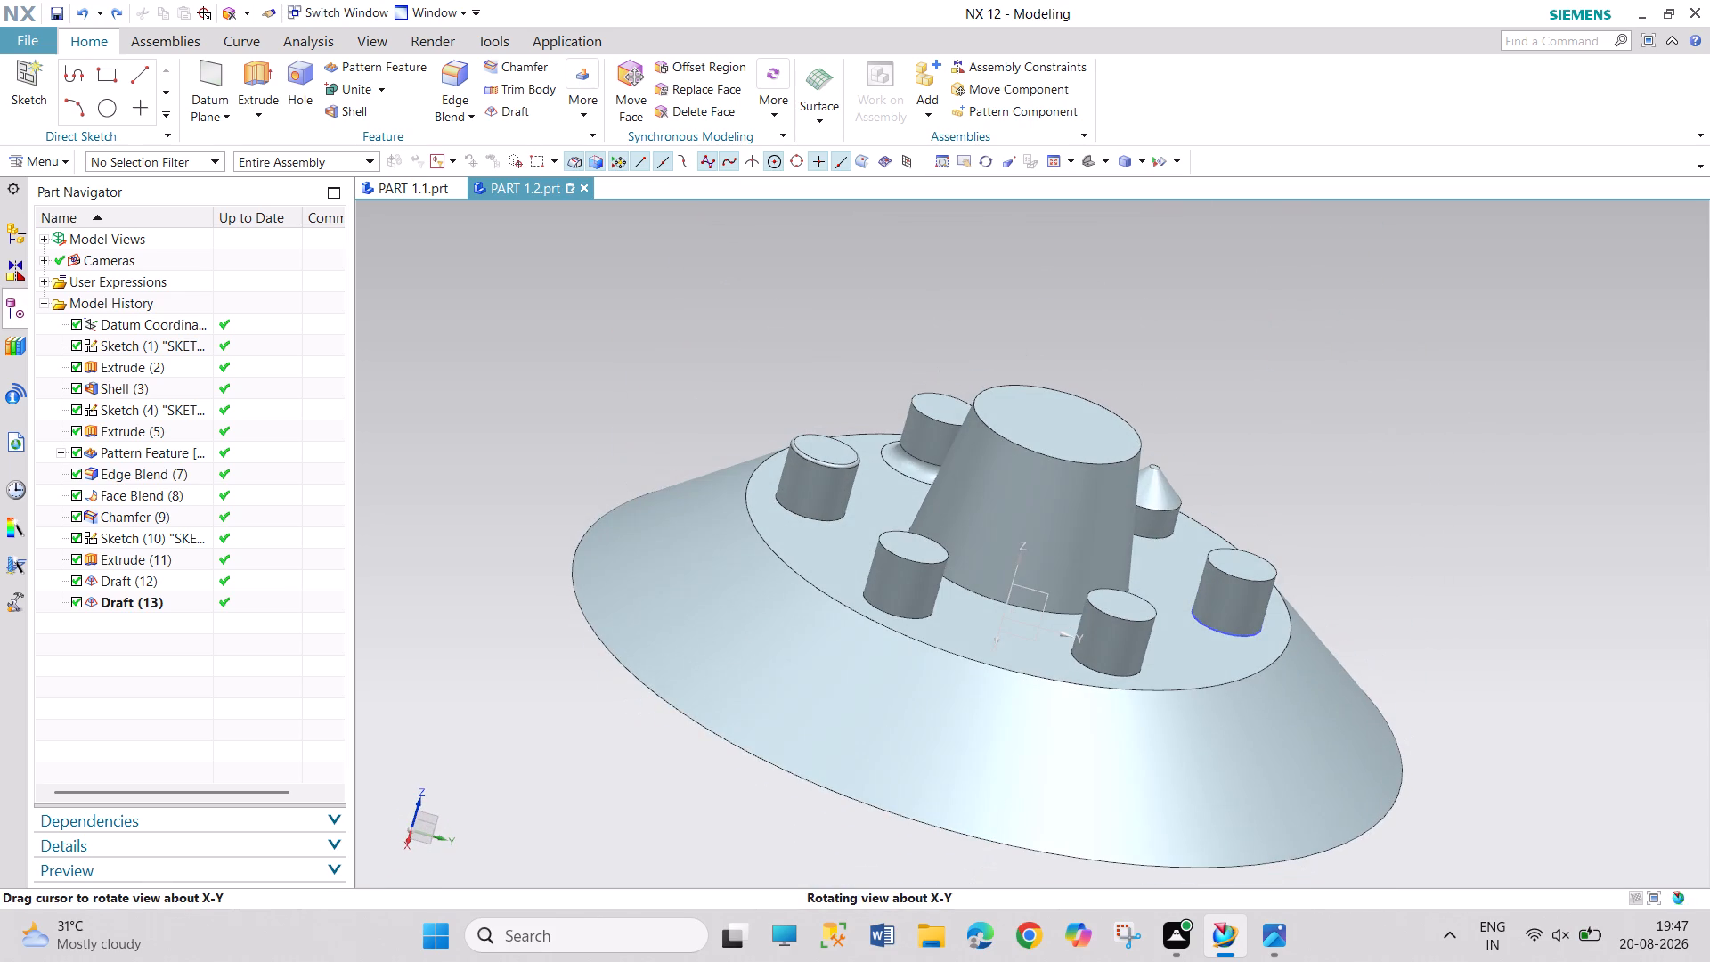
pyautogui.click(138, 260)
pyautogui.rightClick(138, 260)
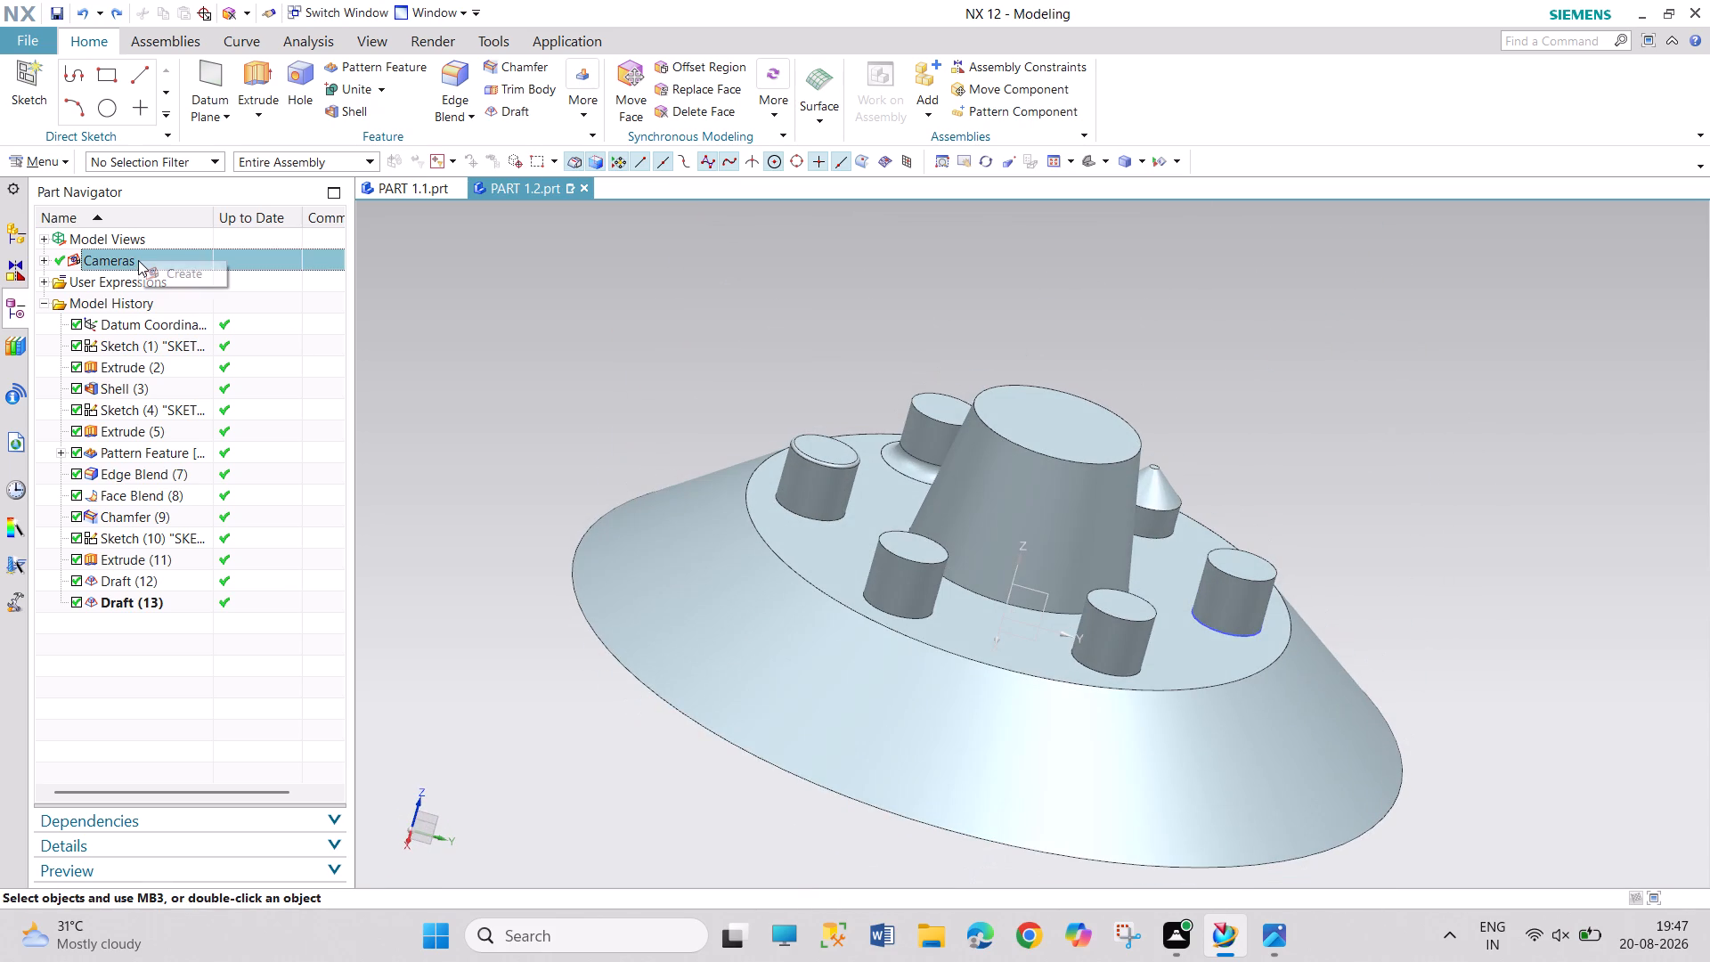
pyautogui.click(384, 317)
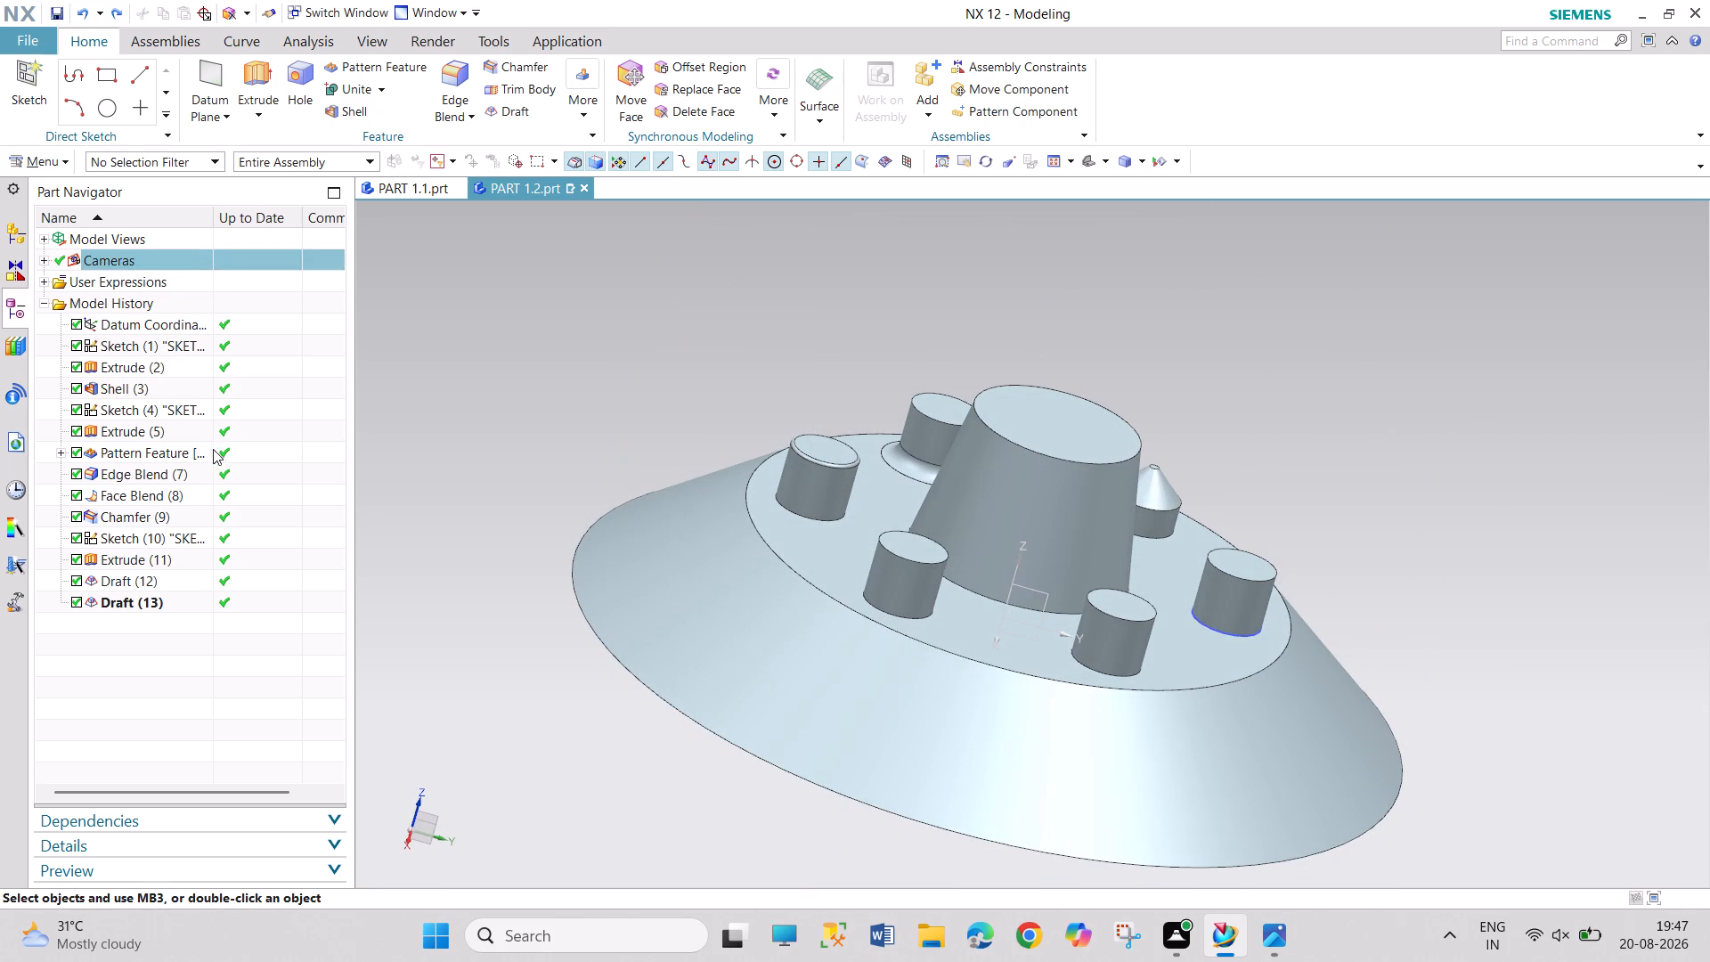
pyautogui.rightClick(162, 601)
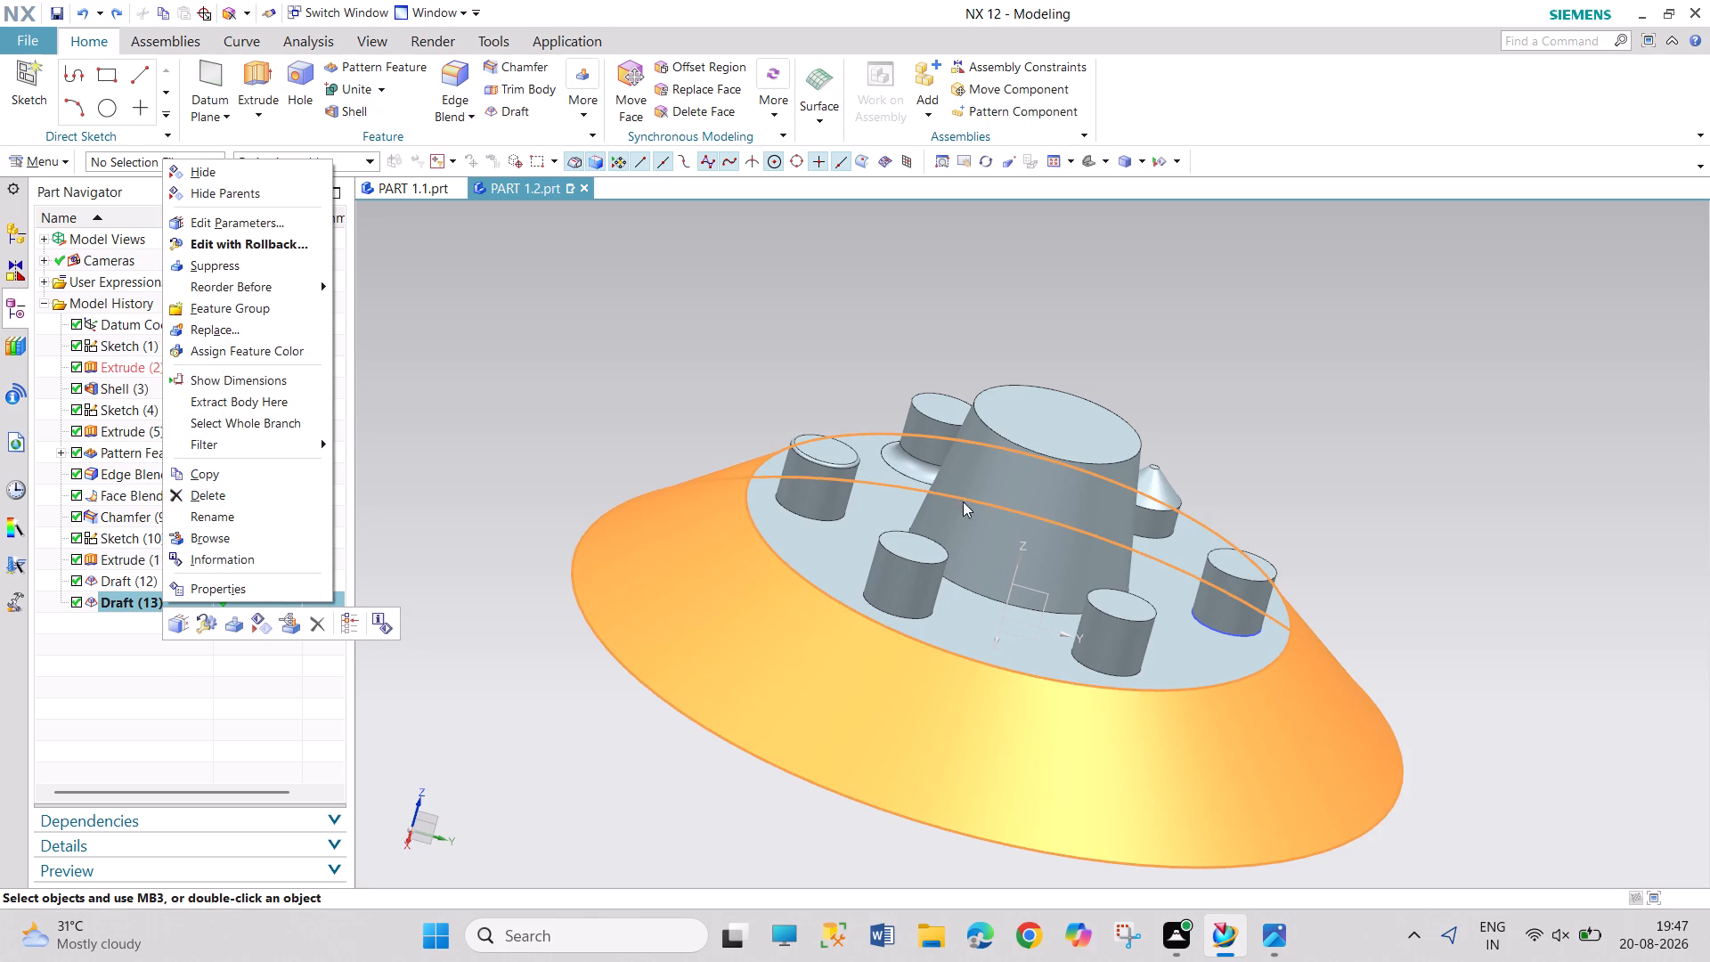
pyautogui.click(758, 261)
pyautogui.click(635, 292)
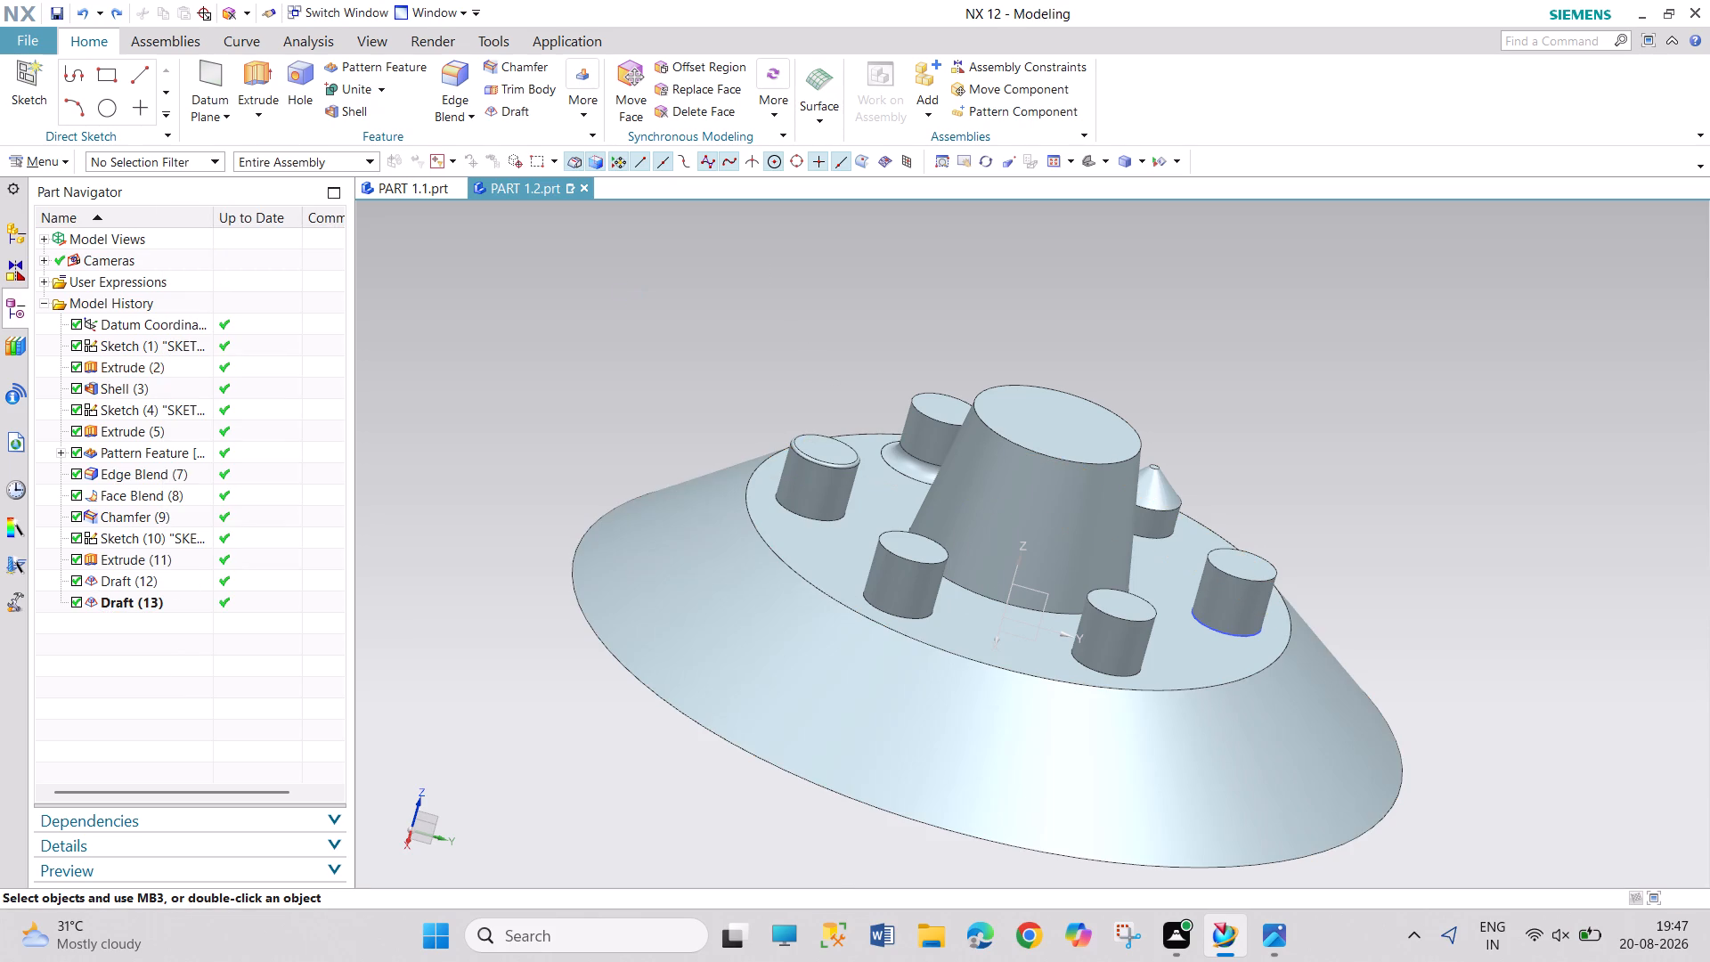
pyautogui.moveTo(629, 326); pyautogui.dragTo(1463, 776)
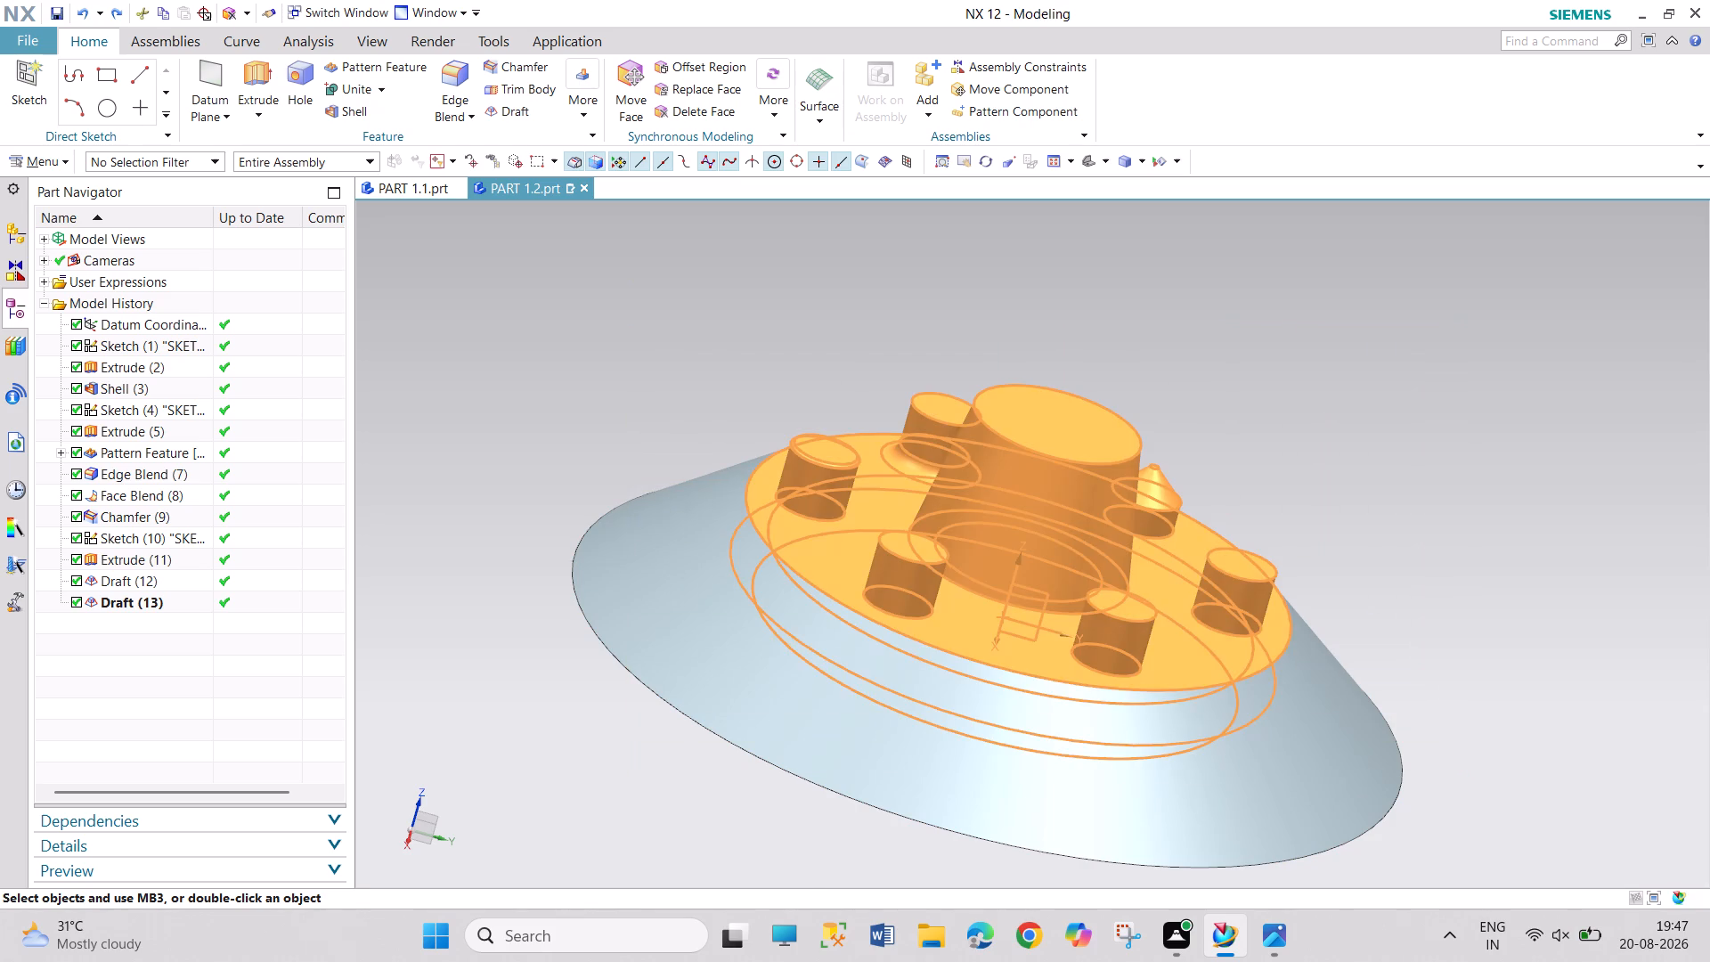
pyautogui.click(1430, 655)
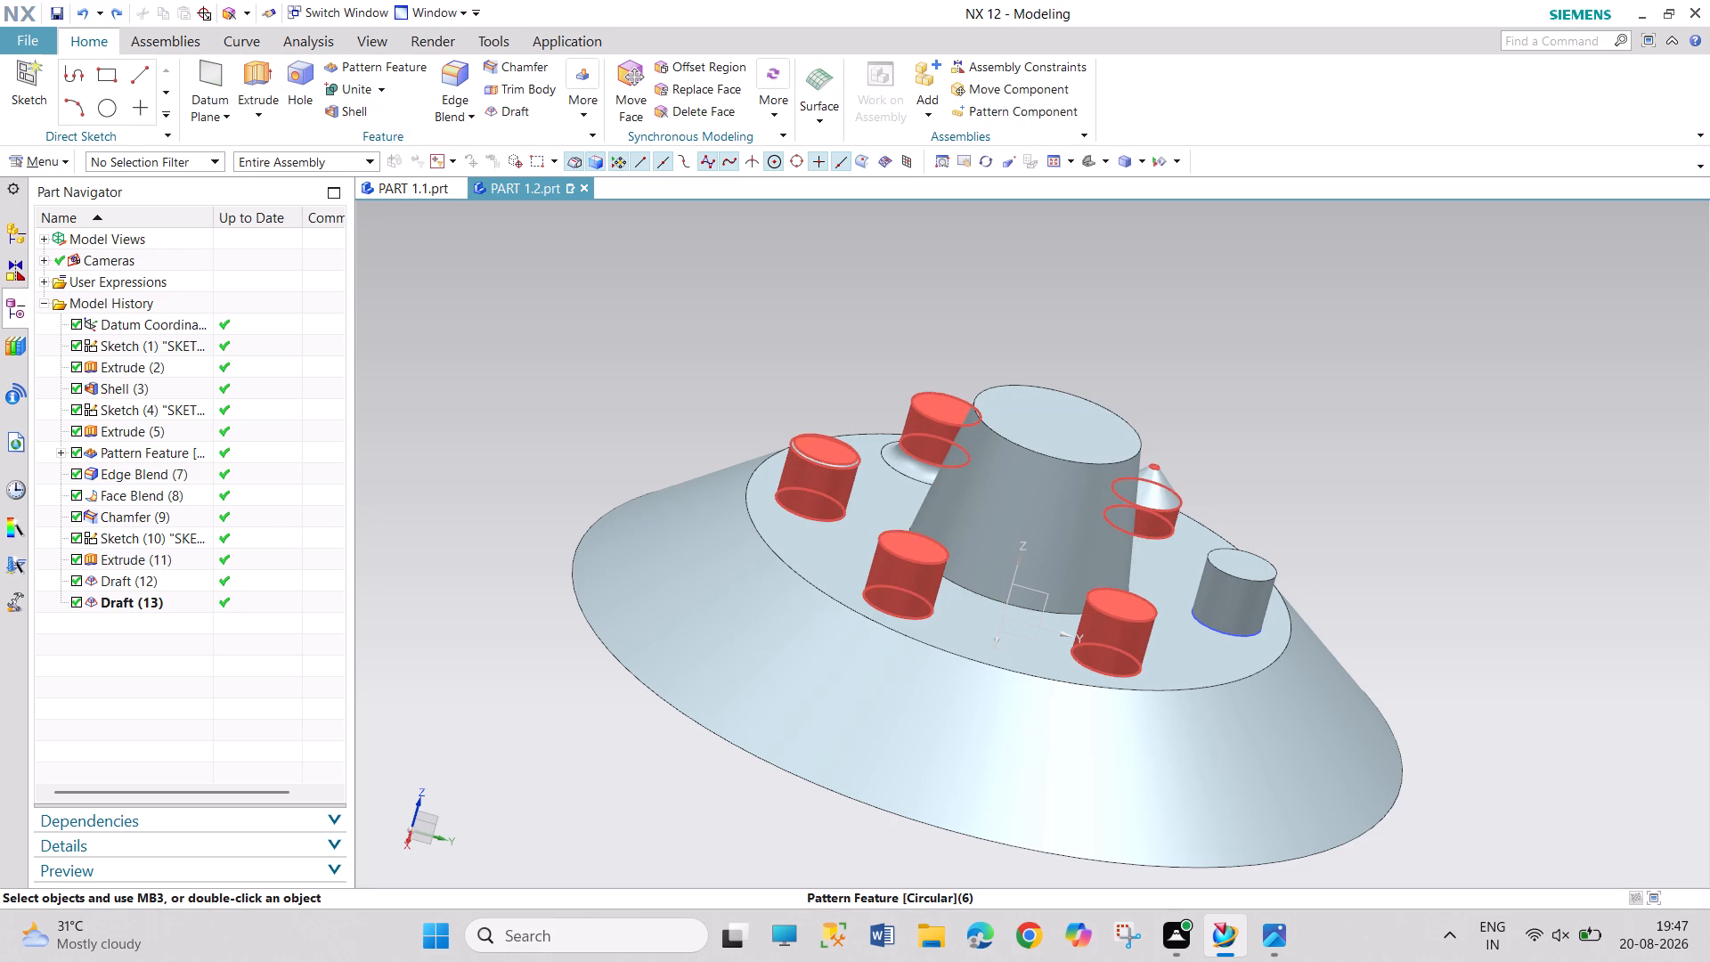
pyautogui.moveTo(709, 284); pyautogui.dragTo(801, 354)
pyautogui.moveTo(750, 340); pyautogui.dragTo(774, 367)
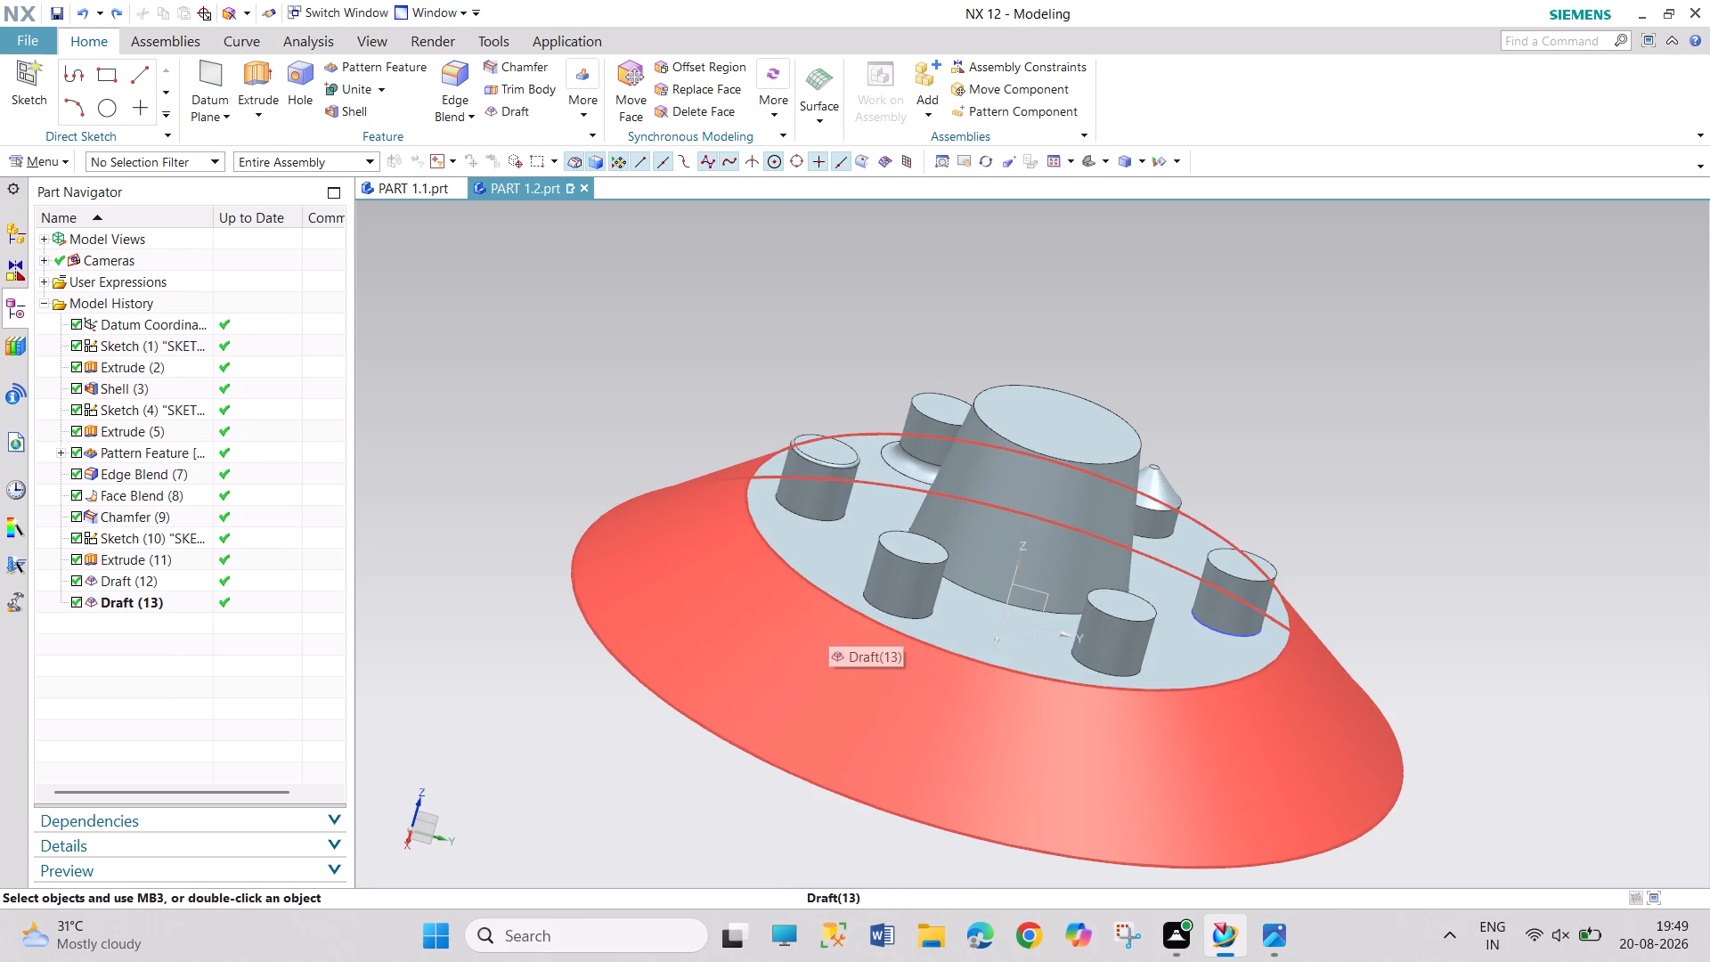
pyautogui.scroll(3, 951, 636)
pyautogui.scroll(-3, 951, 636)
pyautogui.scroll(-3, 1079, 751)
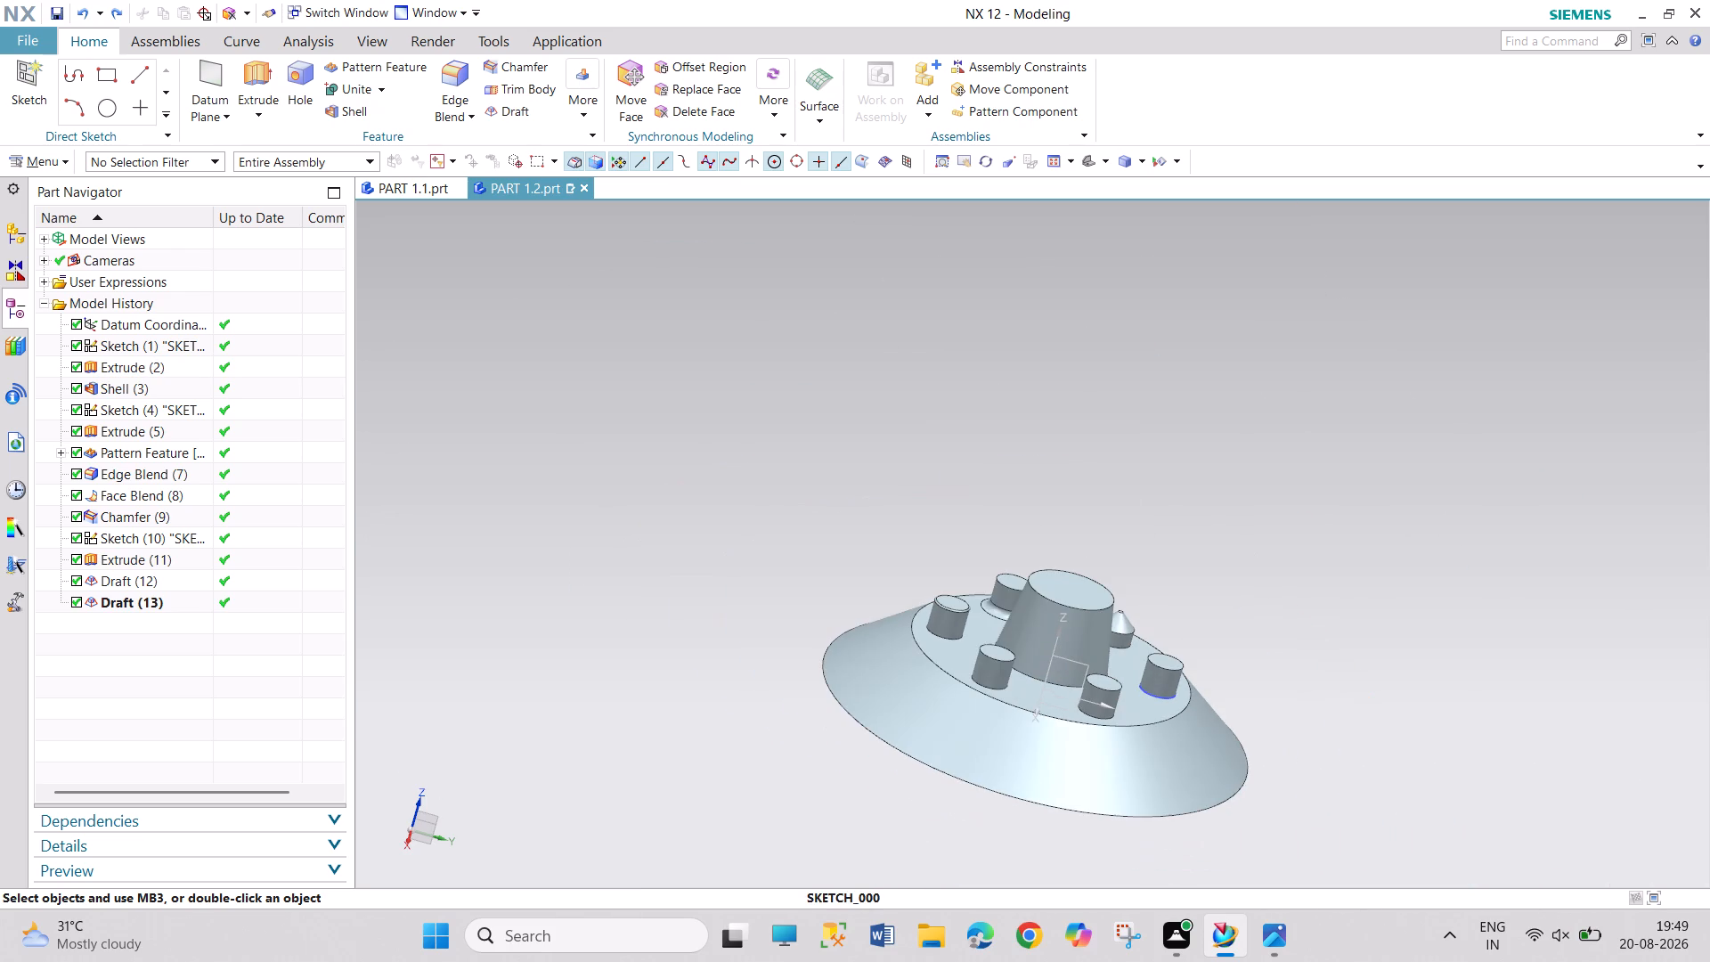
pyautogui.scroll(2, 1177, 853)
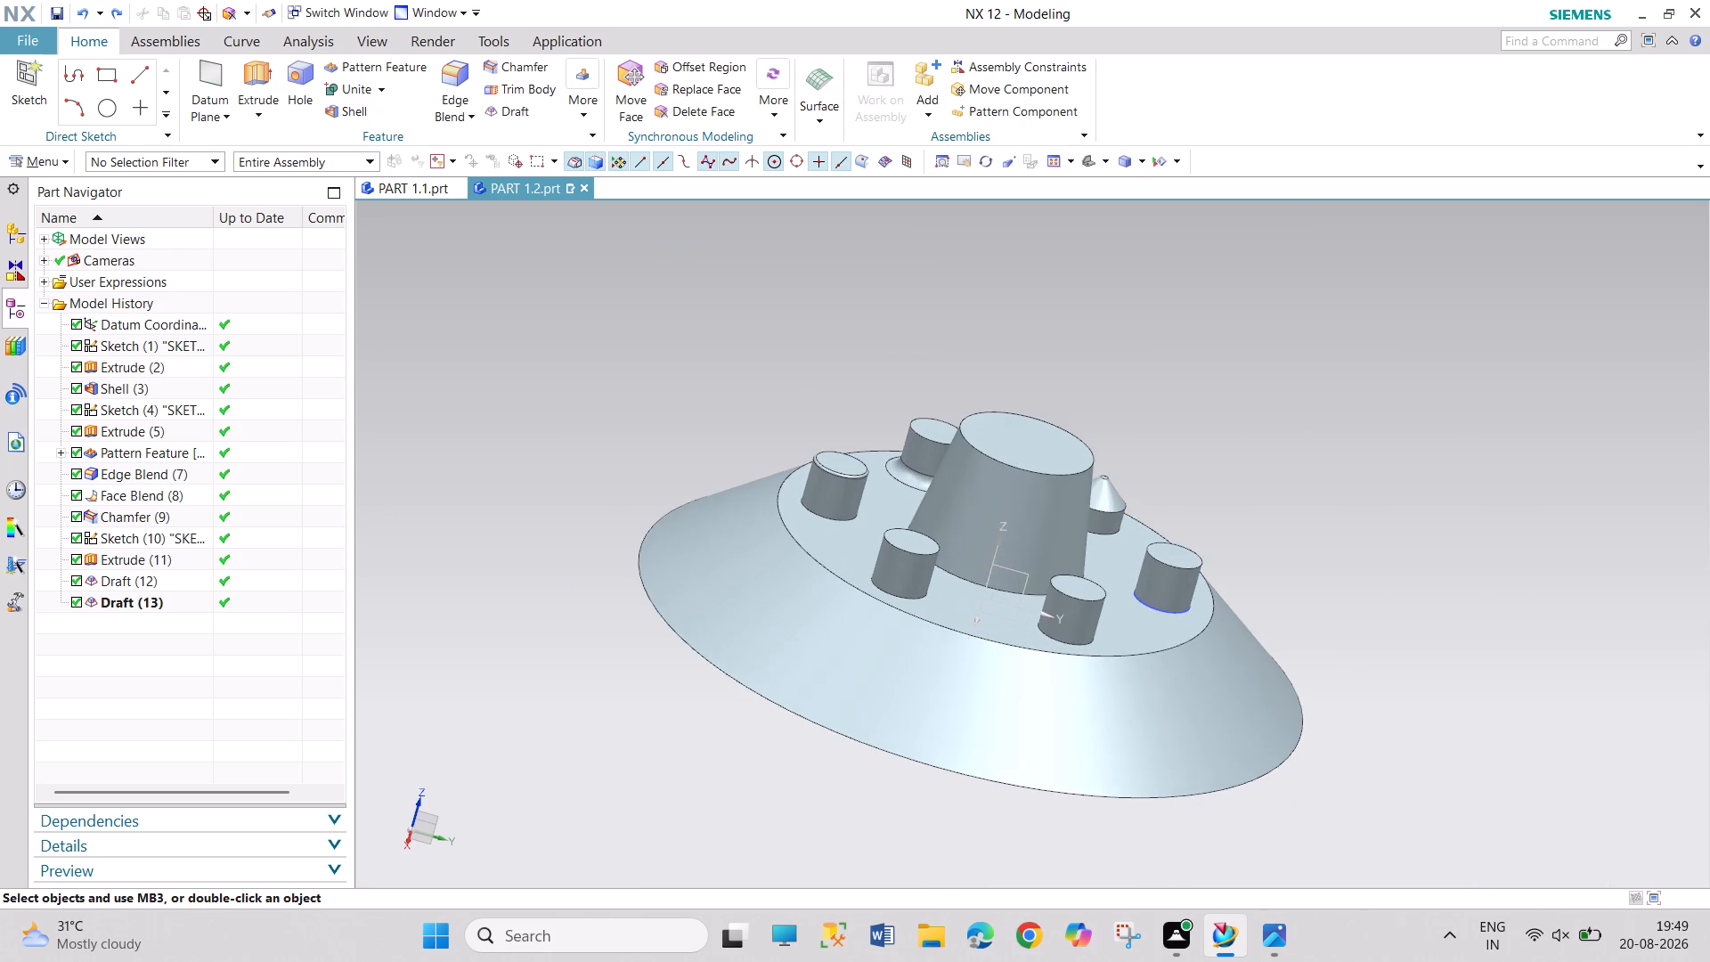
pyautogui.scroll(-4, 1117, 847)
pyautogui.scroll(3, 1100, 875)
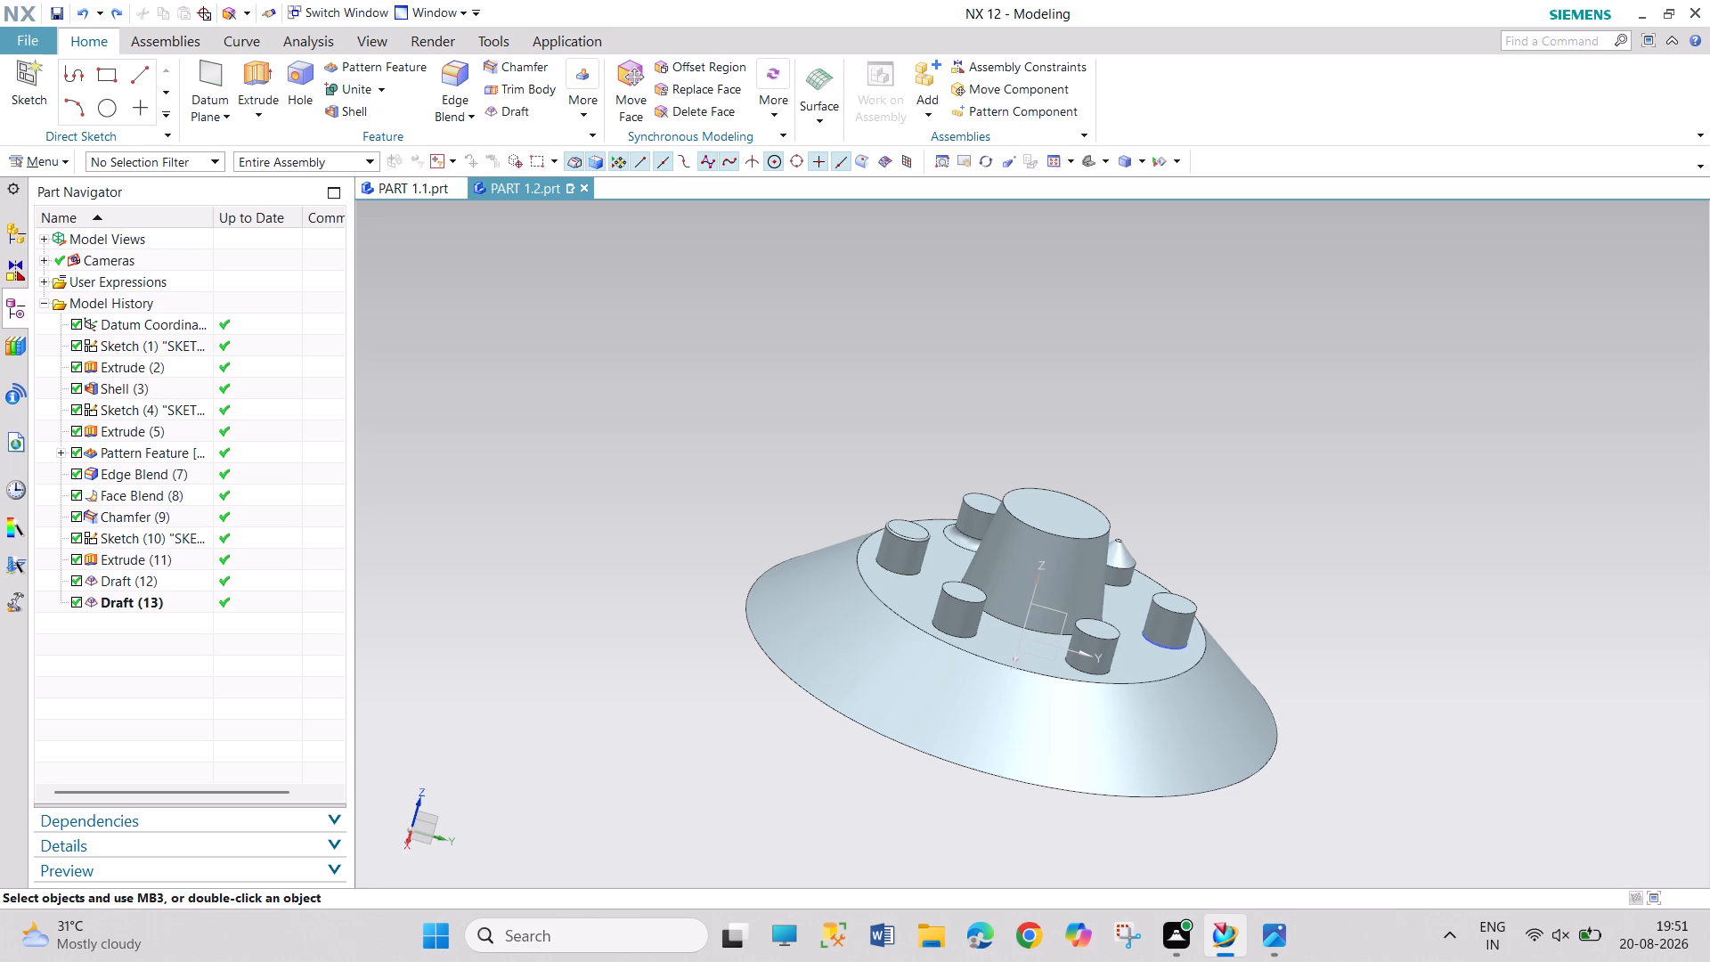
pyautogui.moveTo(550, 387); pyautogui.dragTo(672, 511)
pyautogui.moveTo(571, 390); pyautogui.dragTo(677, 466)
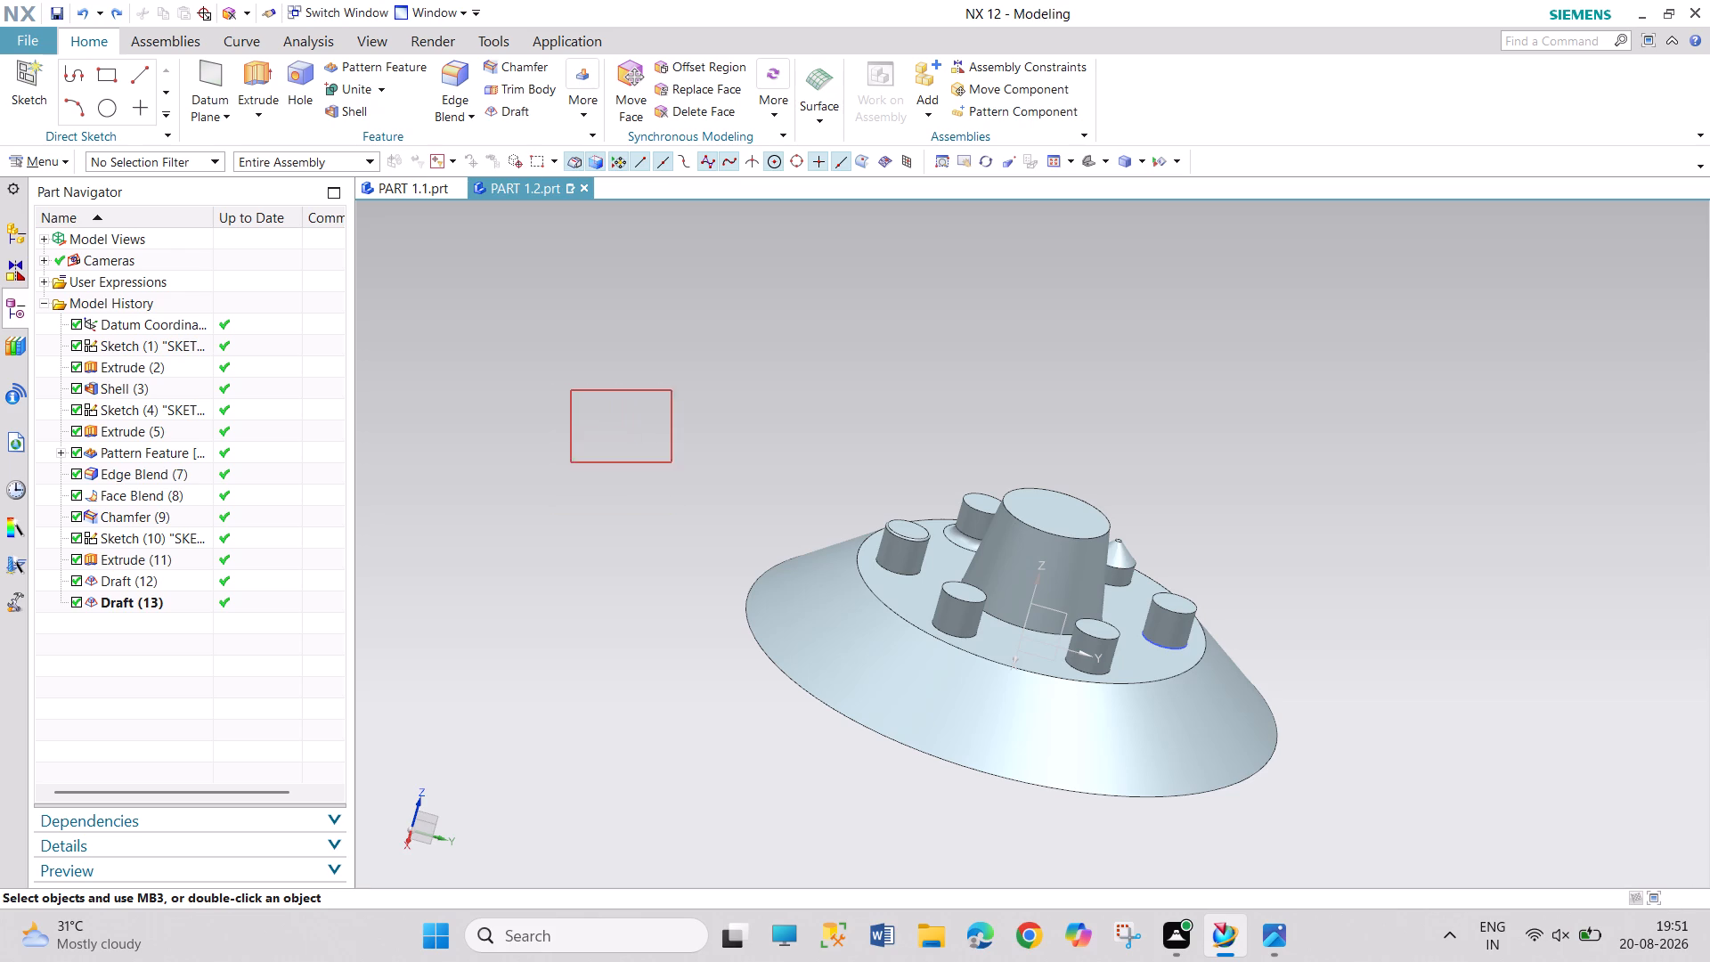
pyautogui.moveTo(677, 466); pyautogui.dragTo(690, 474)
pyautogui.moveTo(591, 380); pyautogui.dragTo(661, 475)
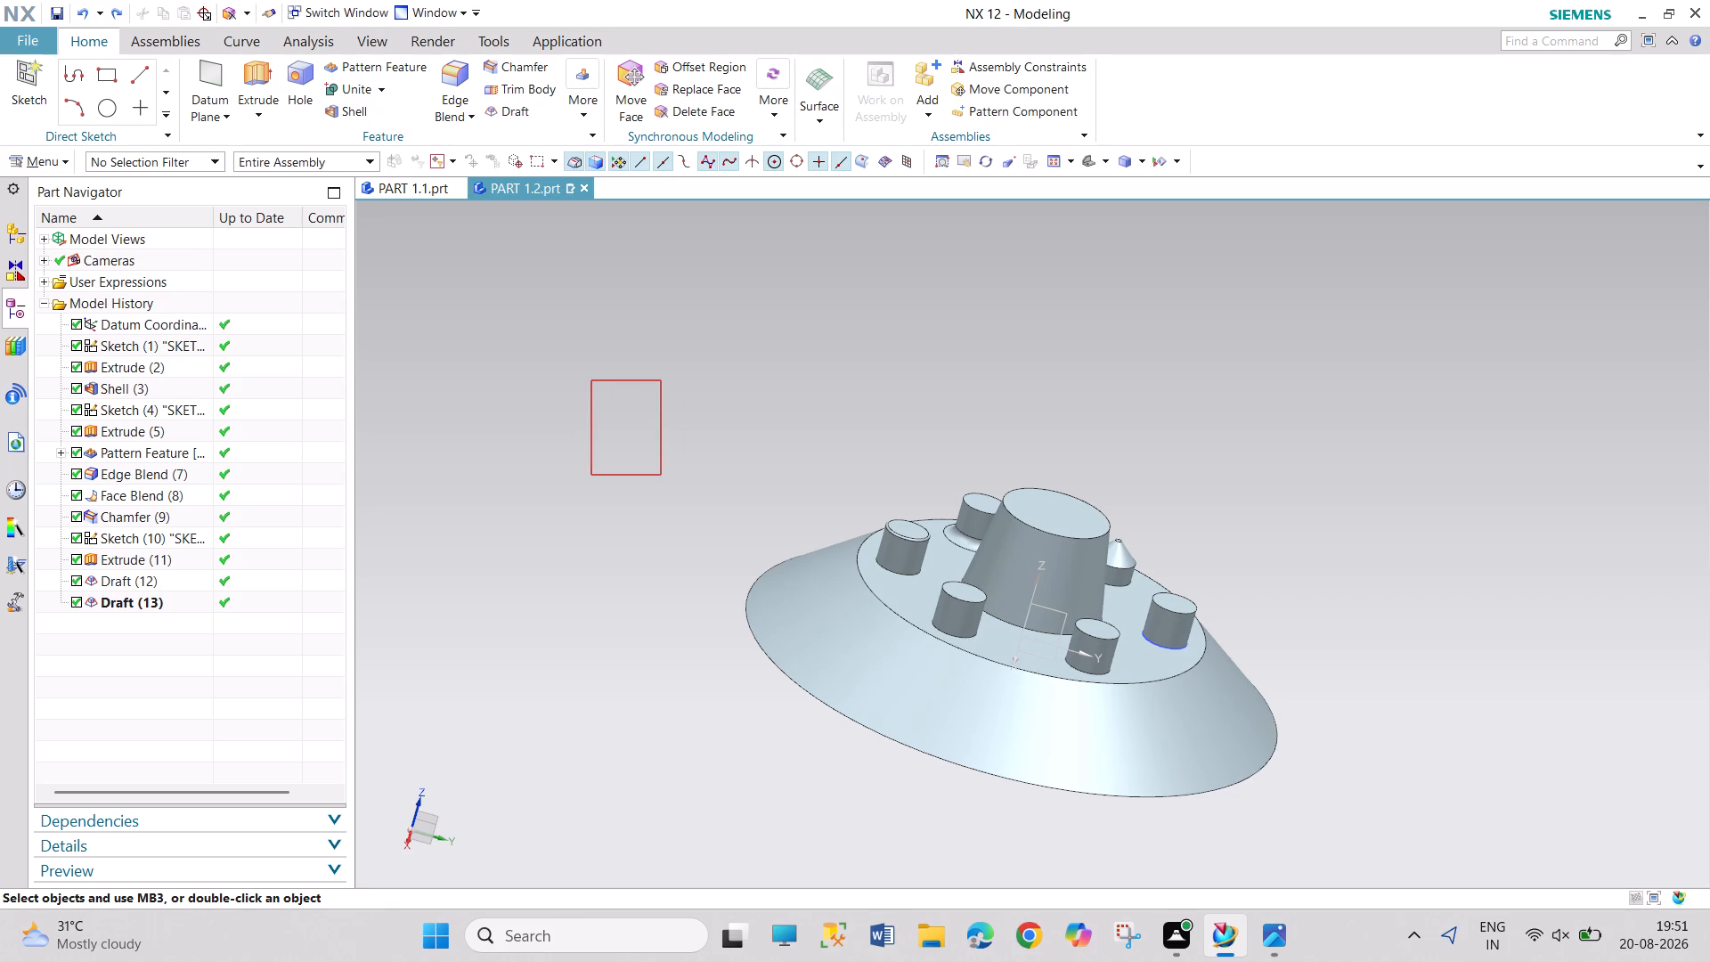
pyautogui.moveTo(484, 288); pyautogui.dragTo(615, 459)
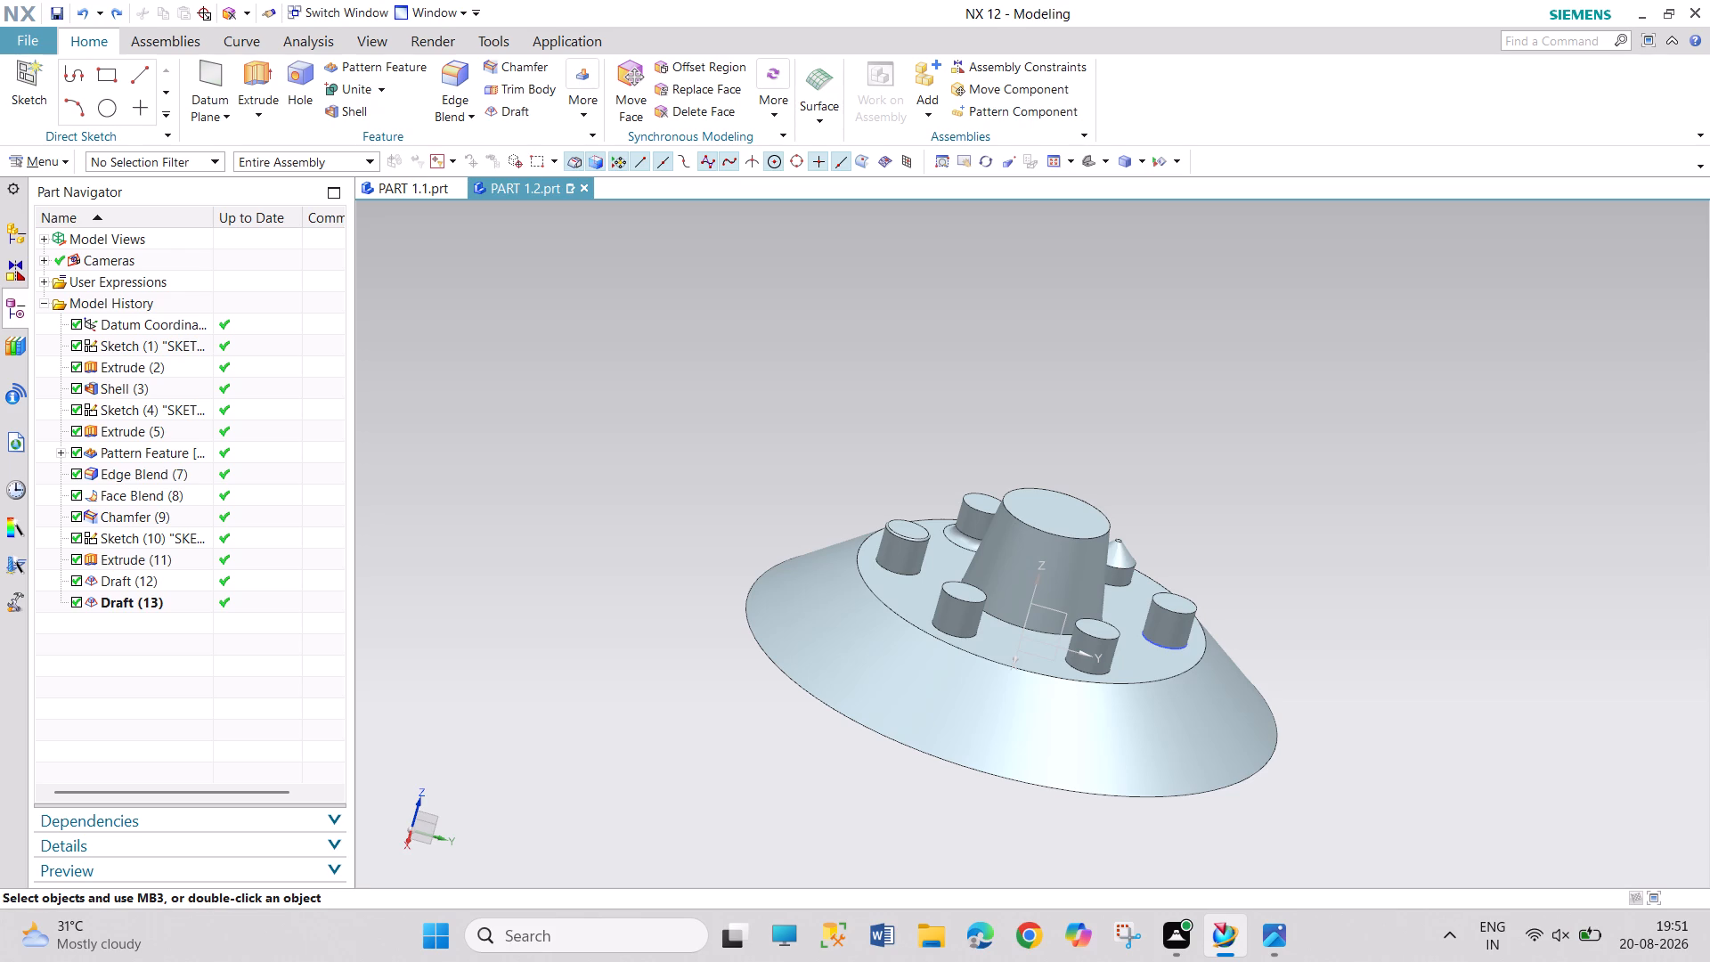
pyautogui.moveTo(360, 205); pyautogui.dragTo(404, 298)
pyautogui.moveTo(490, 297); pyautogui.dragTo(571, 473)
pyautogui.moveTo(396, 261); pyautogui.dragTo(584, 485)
# Chamfer the top edge of the plain boss beside the edge-blended one with a 10 mm offset and 45° angle.
pyautogui.click(520, 69)
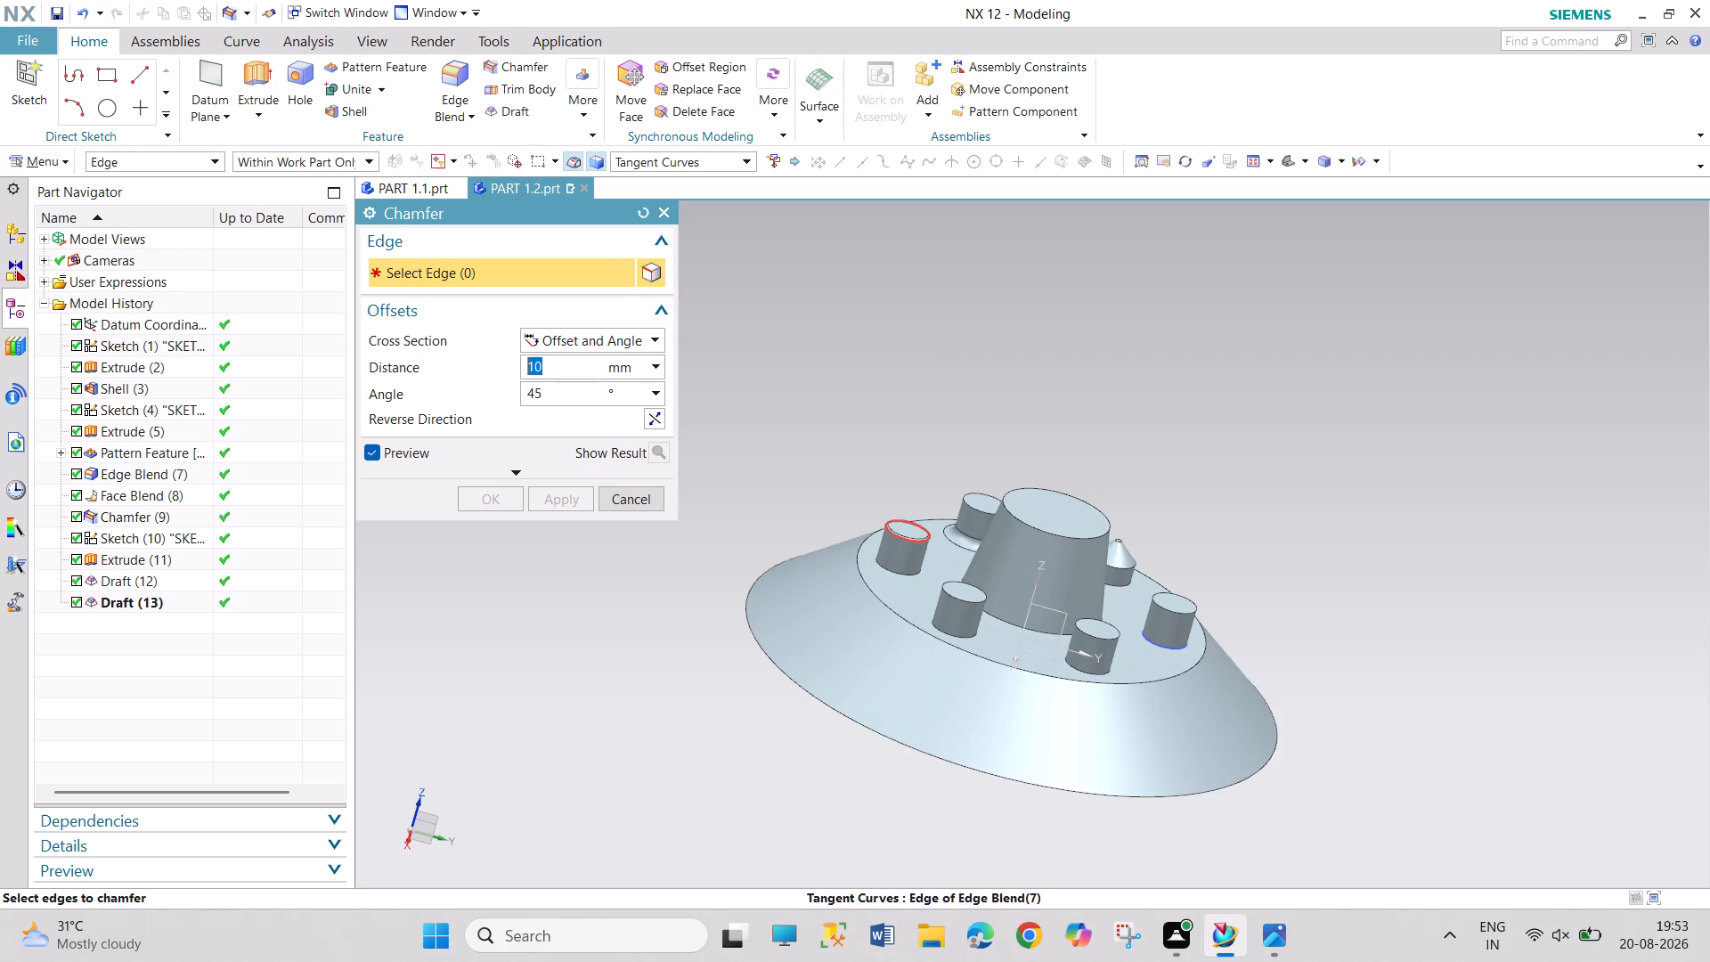
pyautogui.click(954, 603)
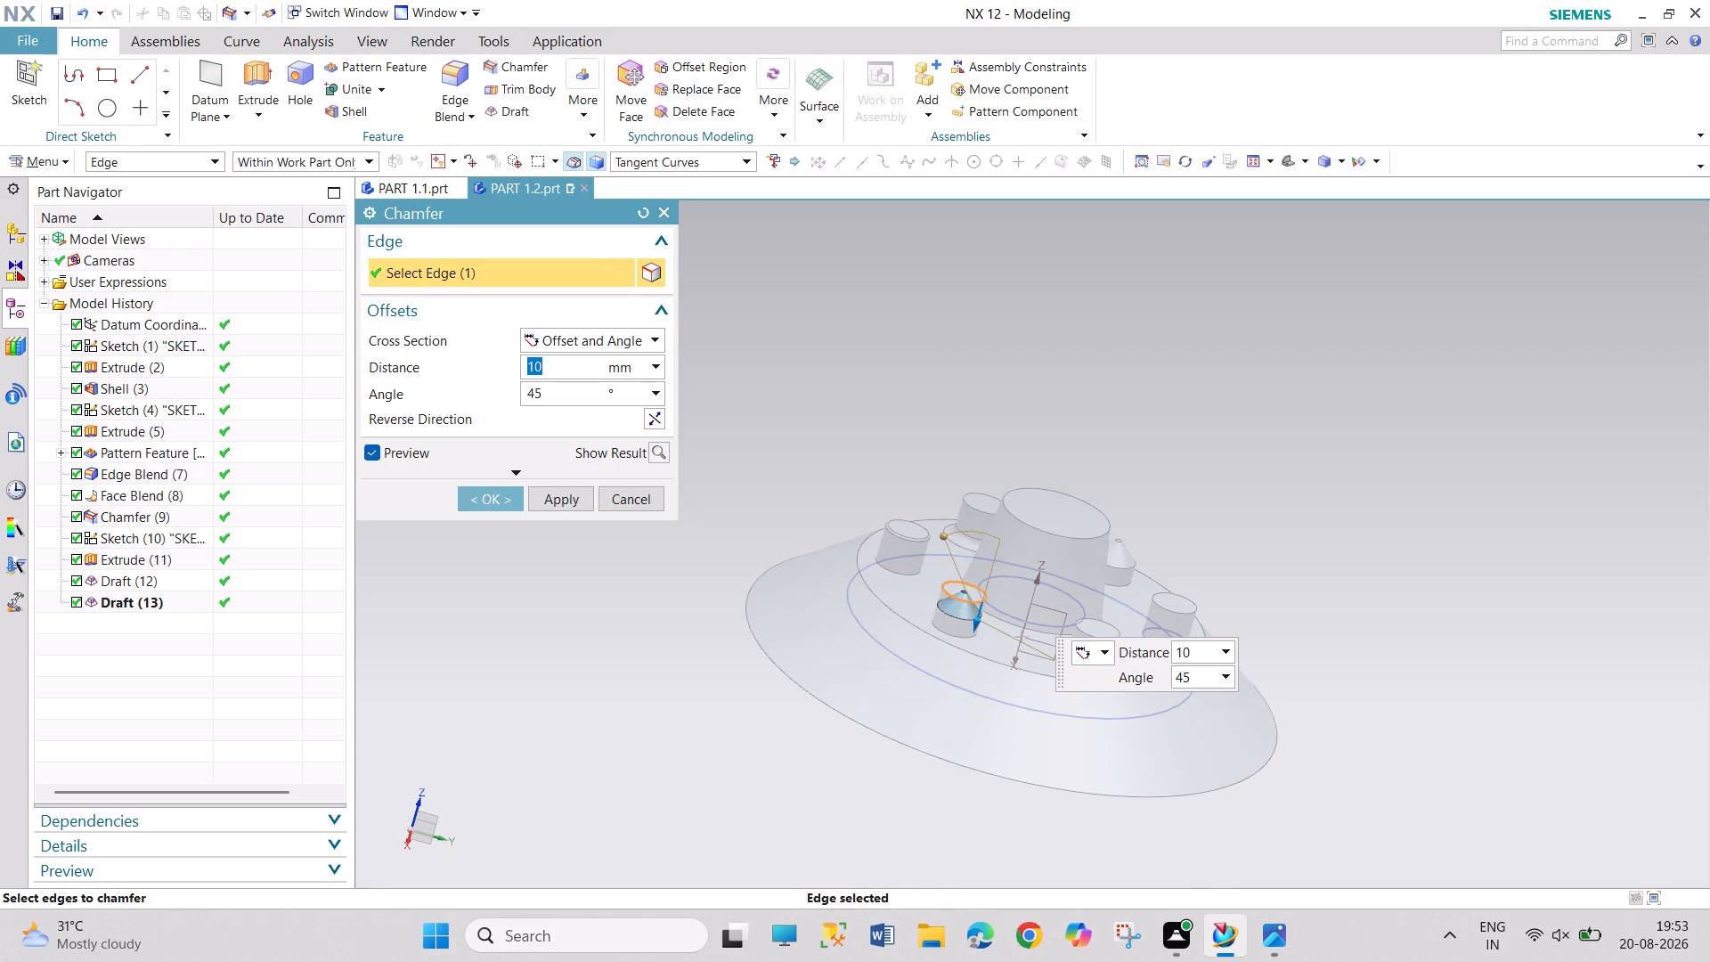
pyautogui.click(484, 492)
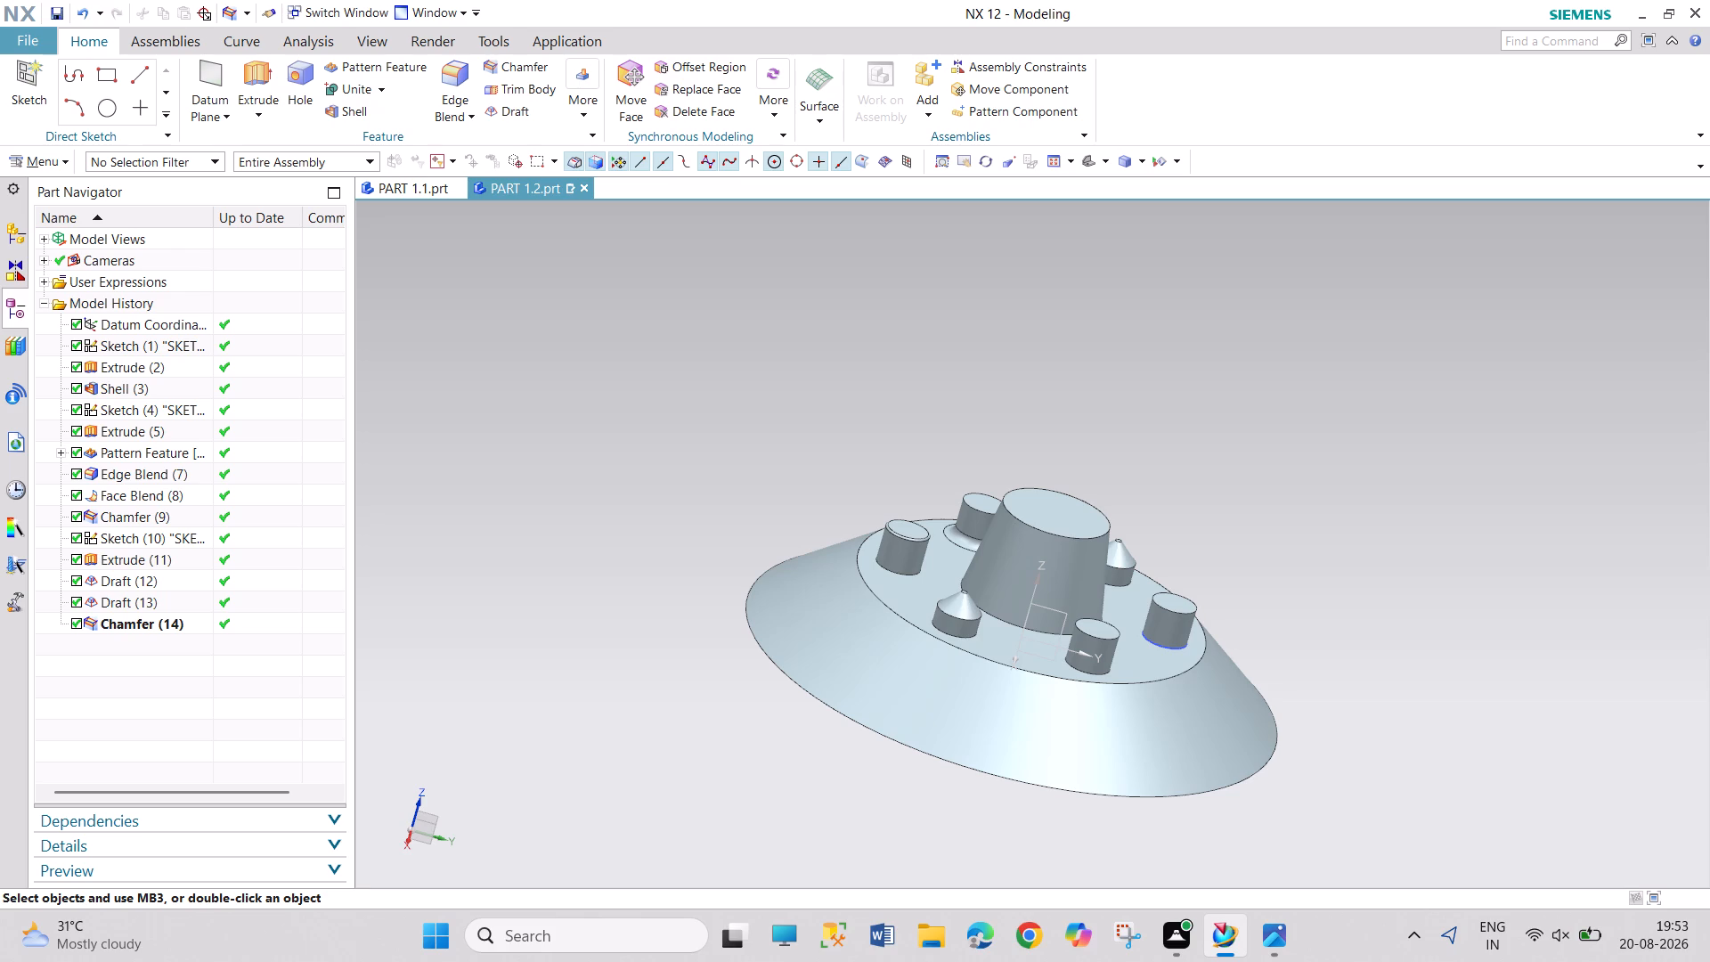
# Apply a 1 mm circular, G1 tangent edge blend to the top edges of the two remaining plain bosses.
pyautogui.click(451, 80)
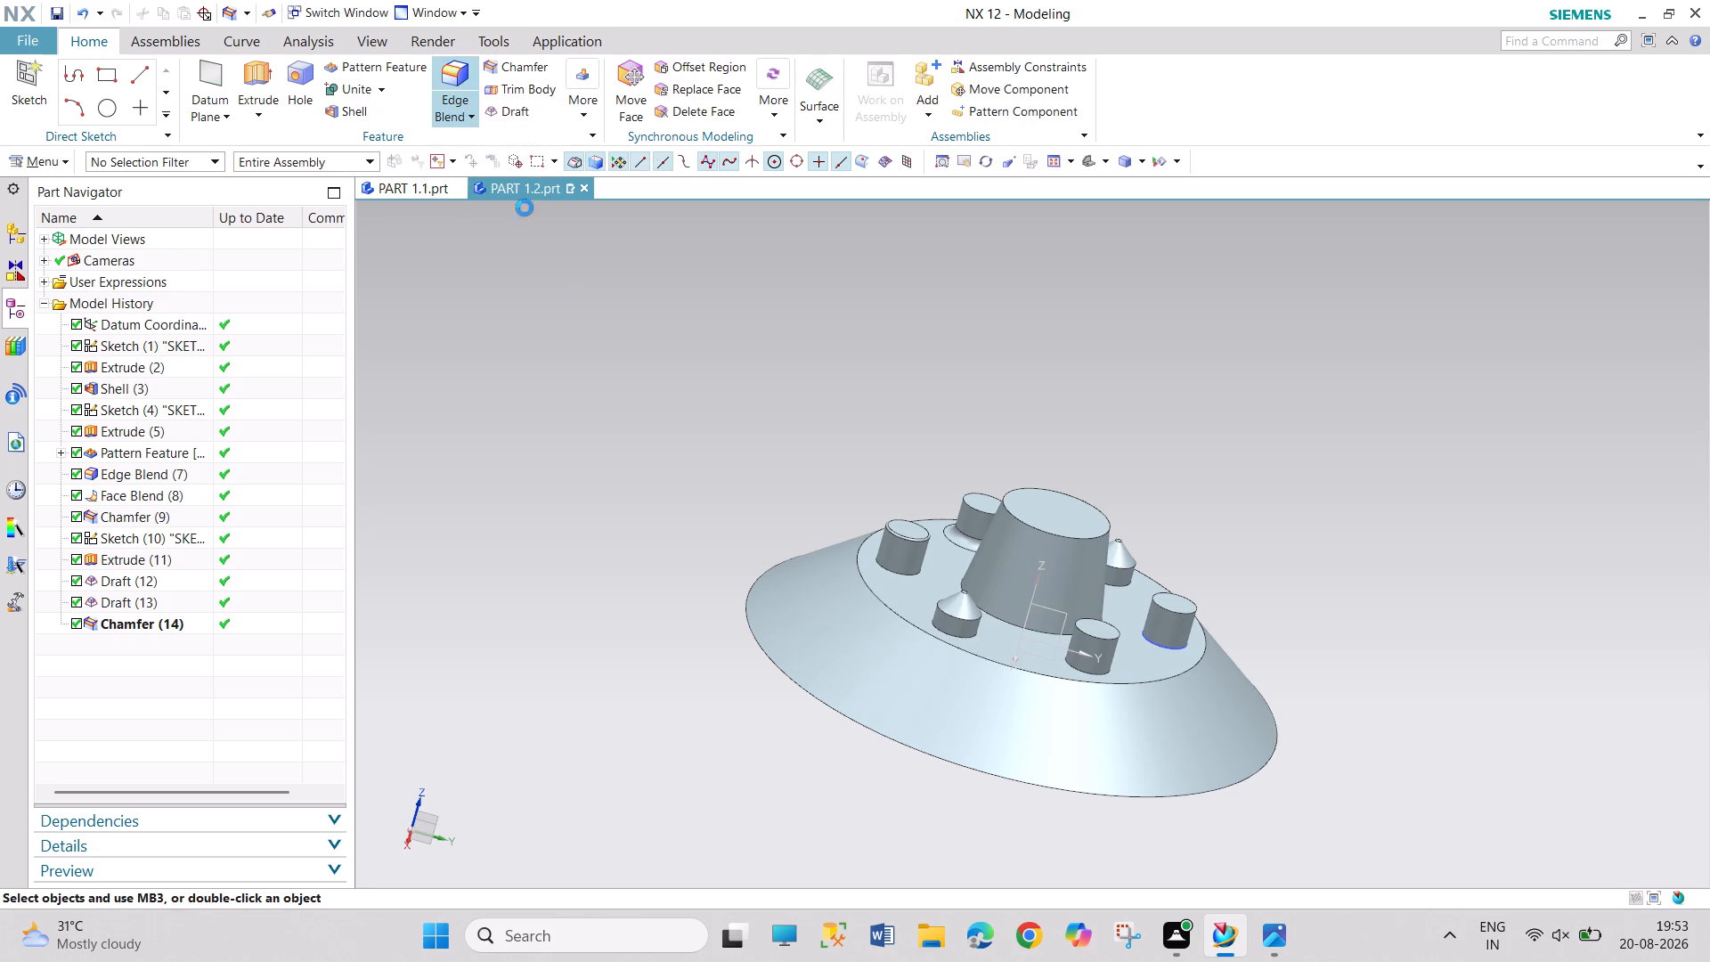
pyautogui.click(1113, 642)
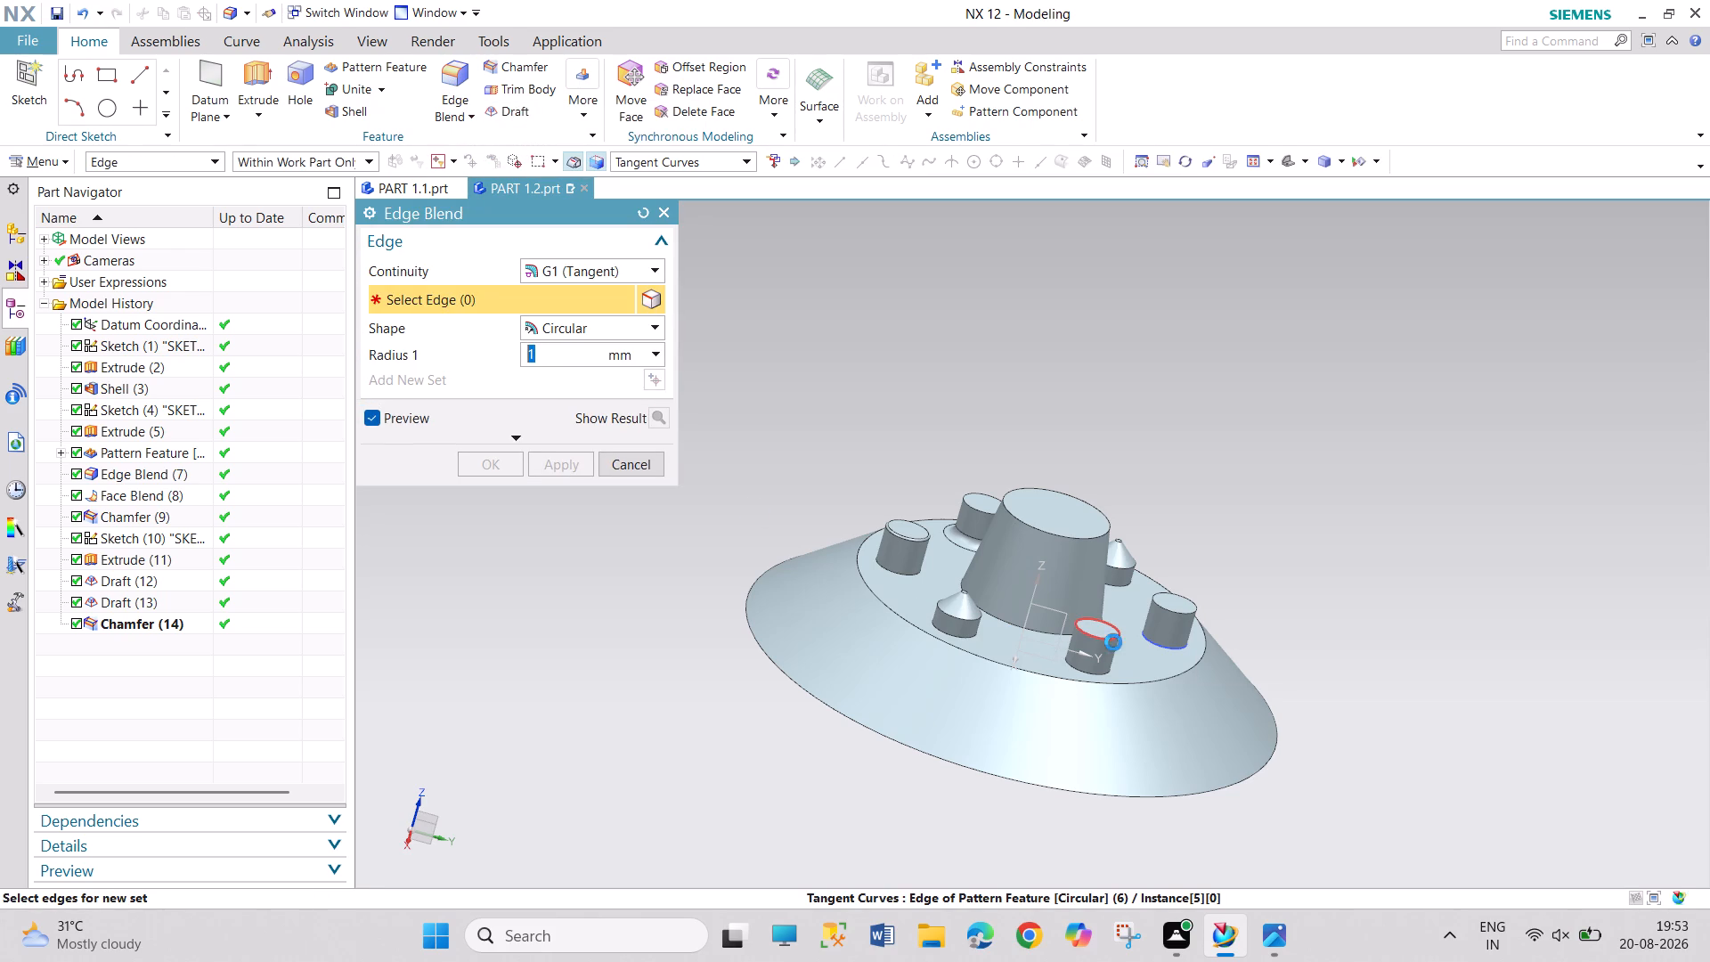
pyautogui.click(1173, 612)
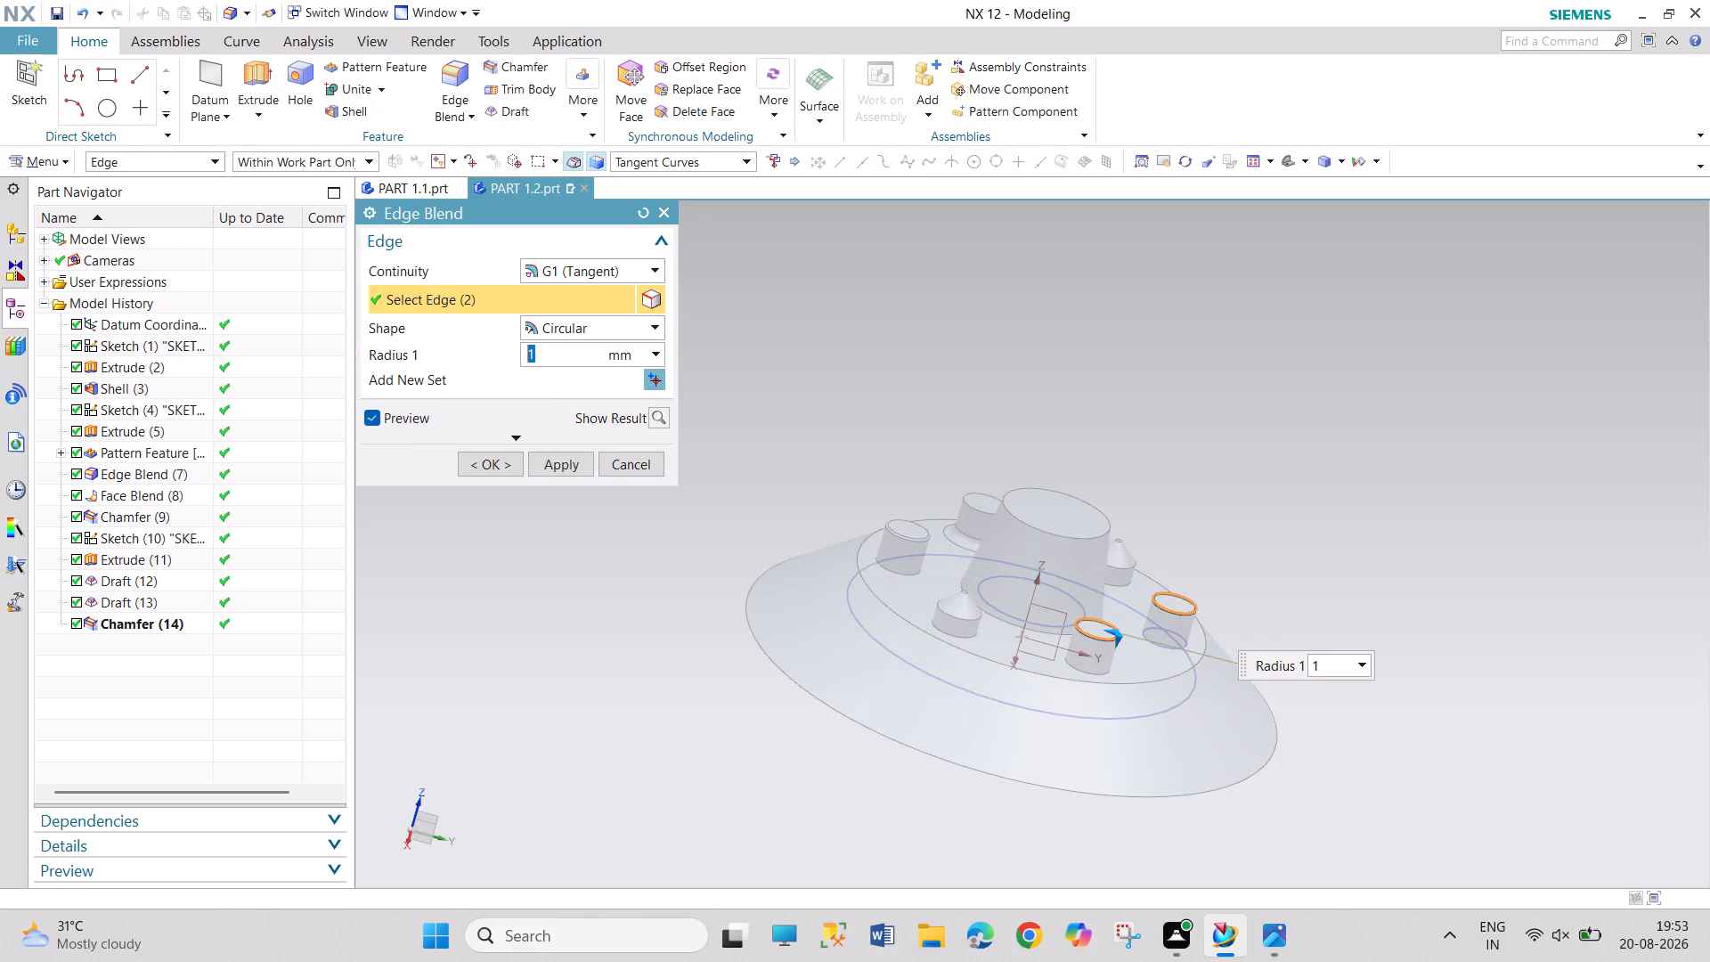
pyautogui.click(491, 466)
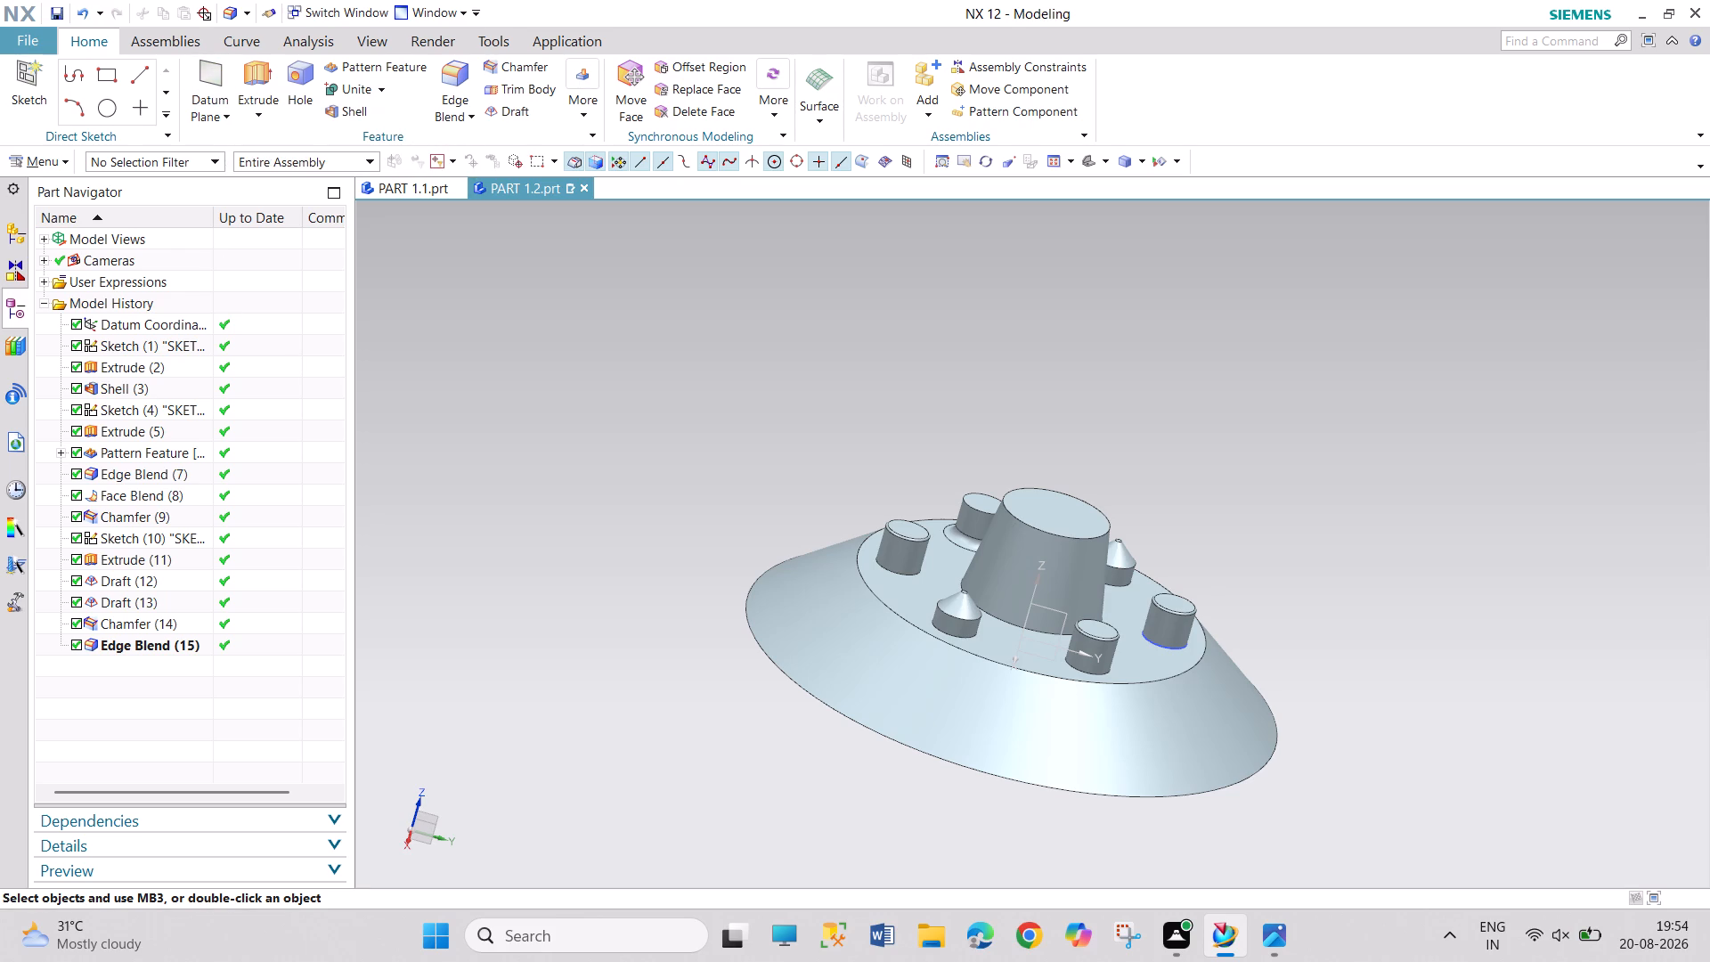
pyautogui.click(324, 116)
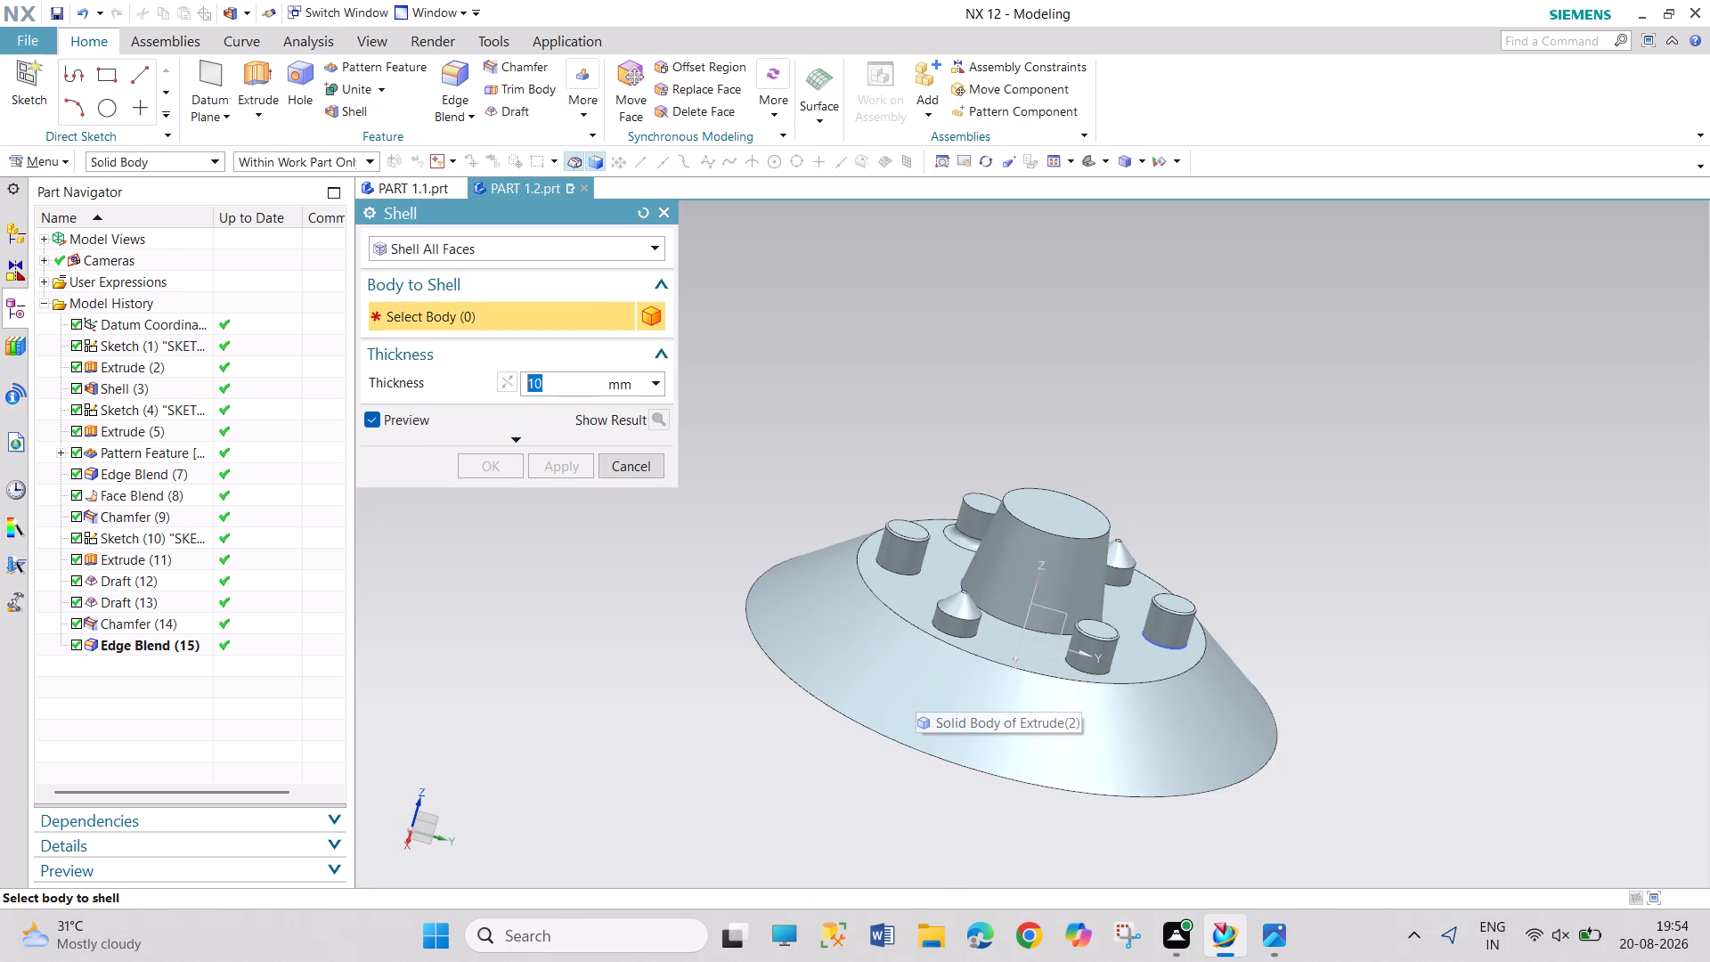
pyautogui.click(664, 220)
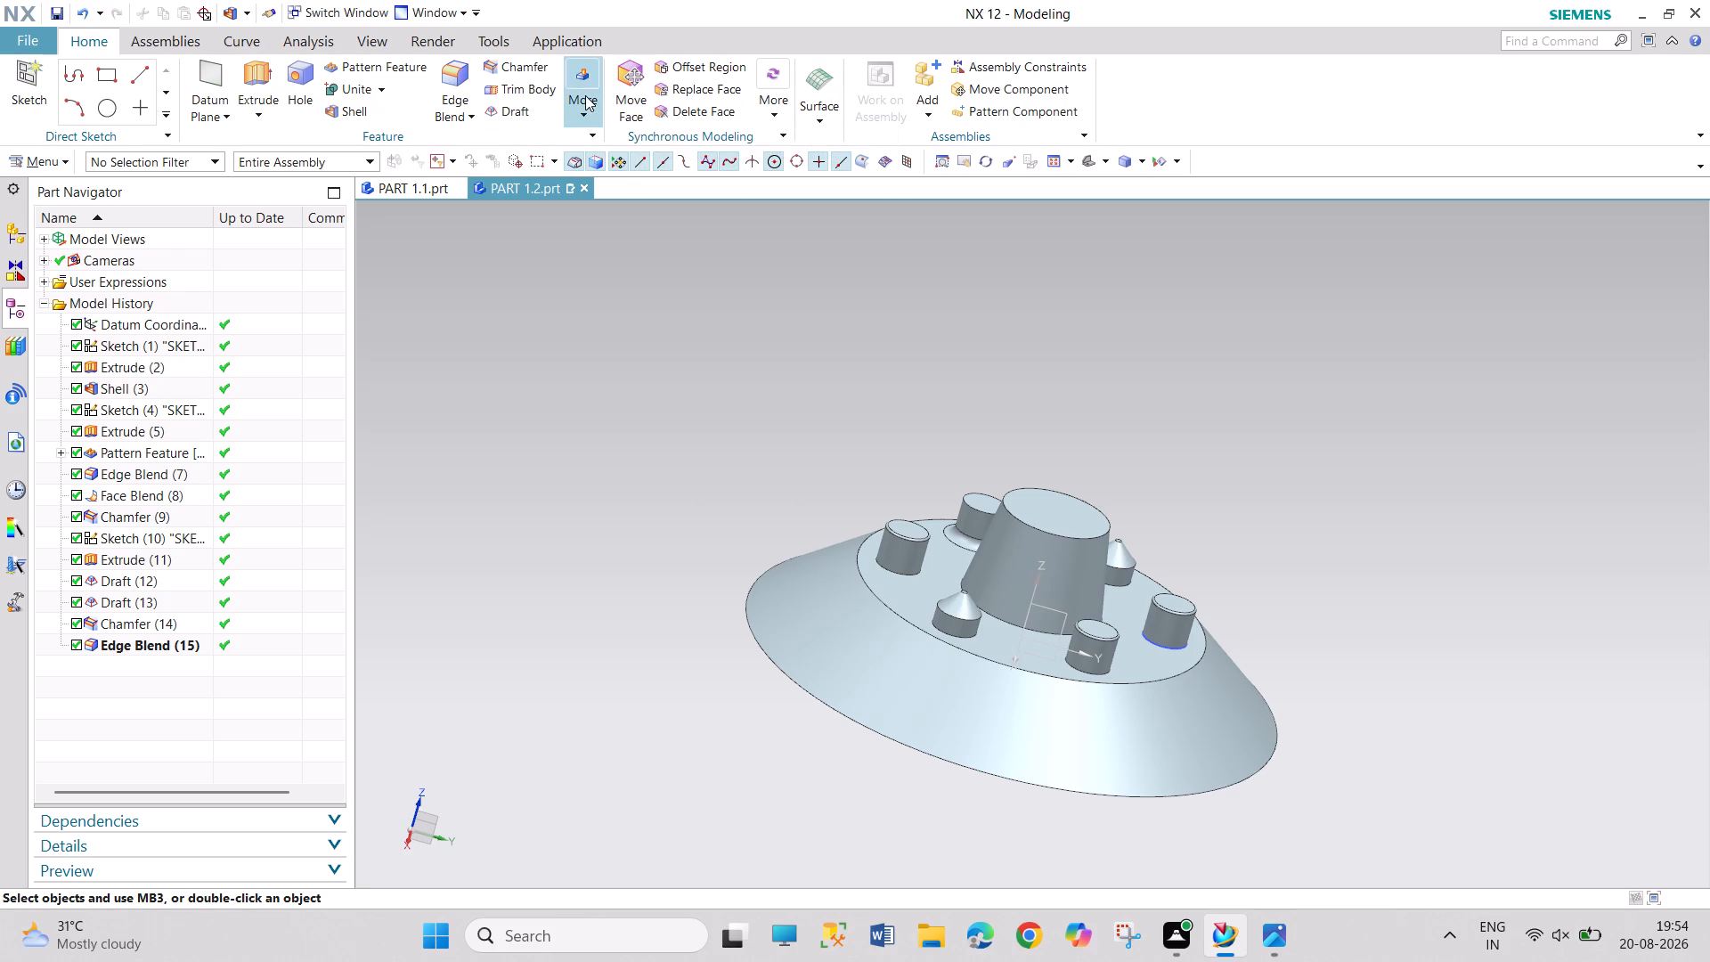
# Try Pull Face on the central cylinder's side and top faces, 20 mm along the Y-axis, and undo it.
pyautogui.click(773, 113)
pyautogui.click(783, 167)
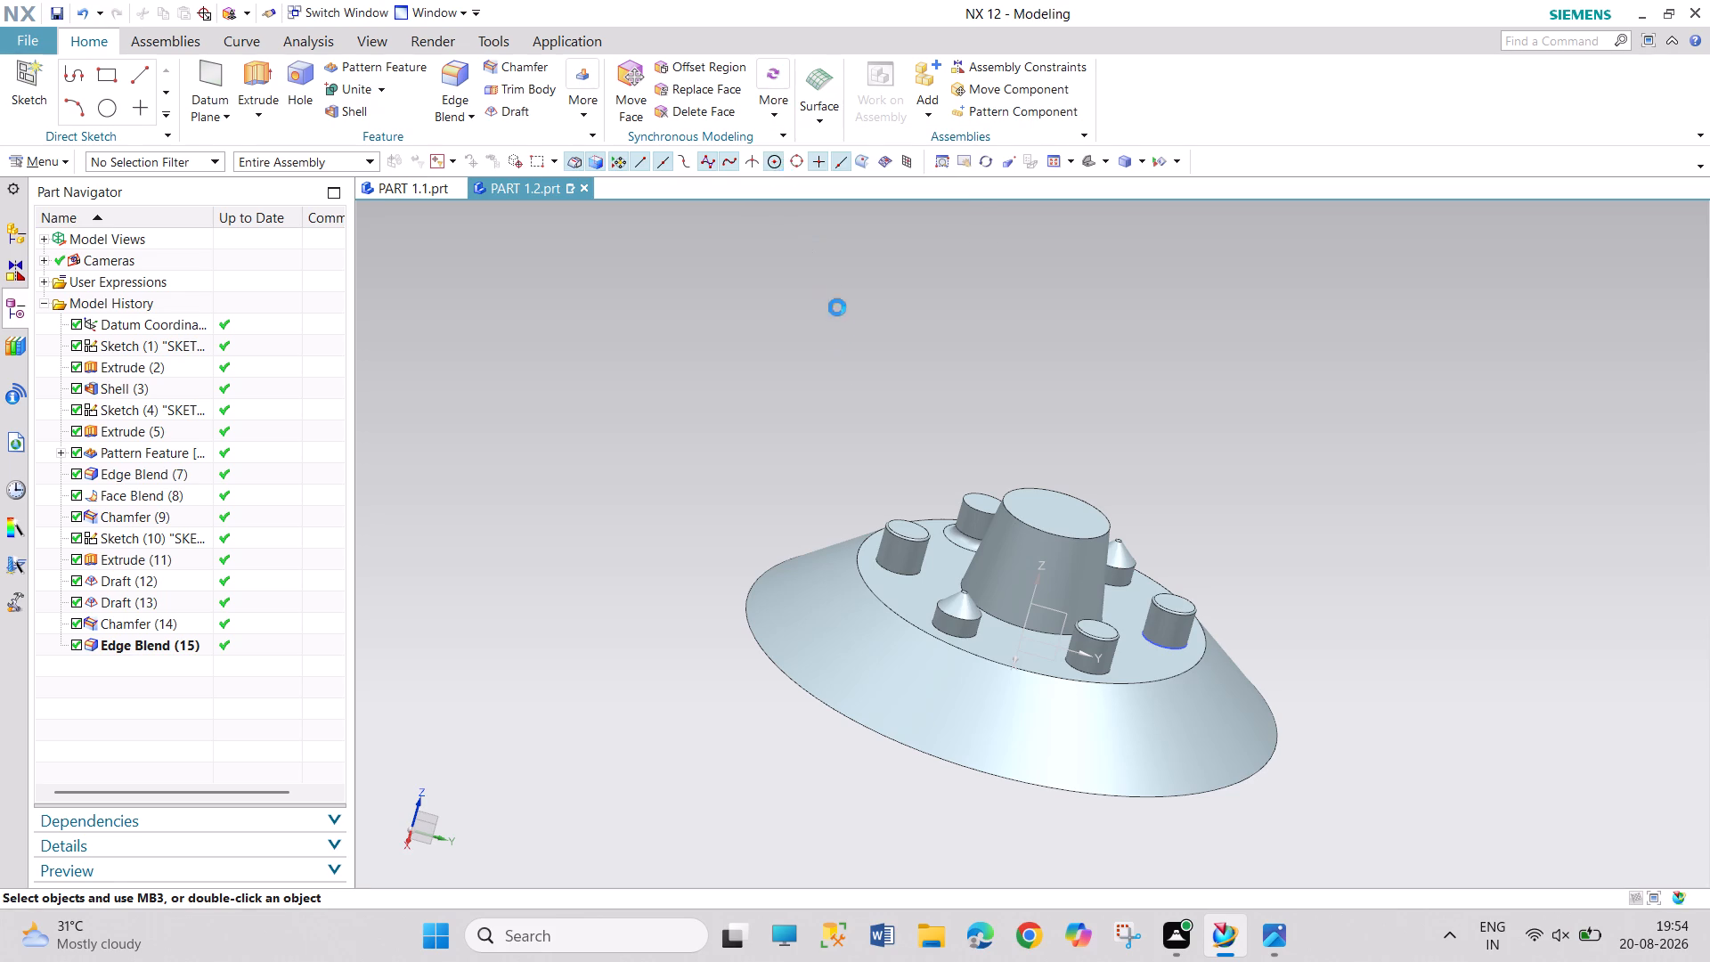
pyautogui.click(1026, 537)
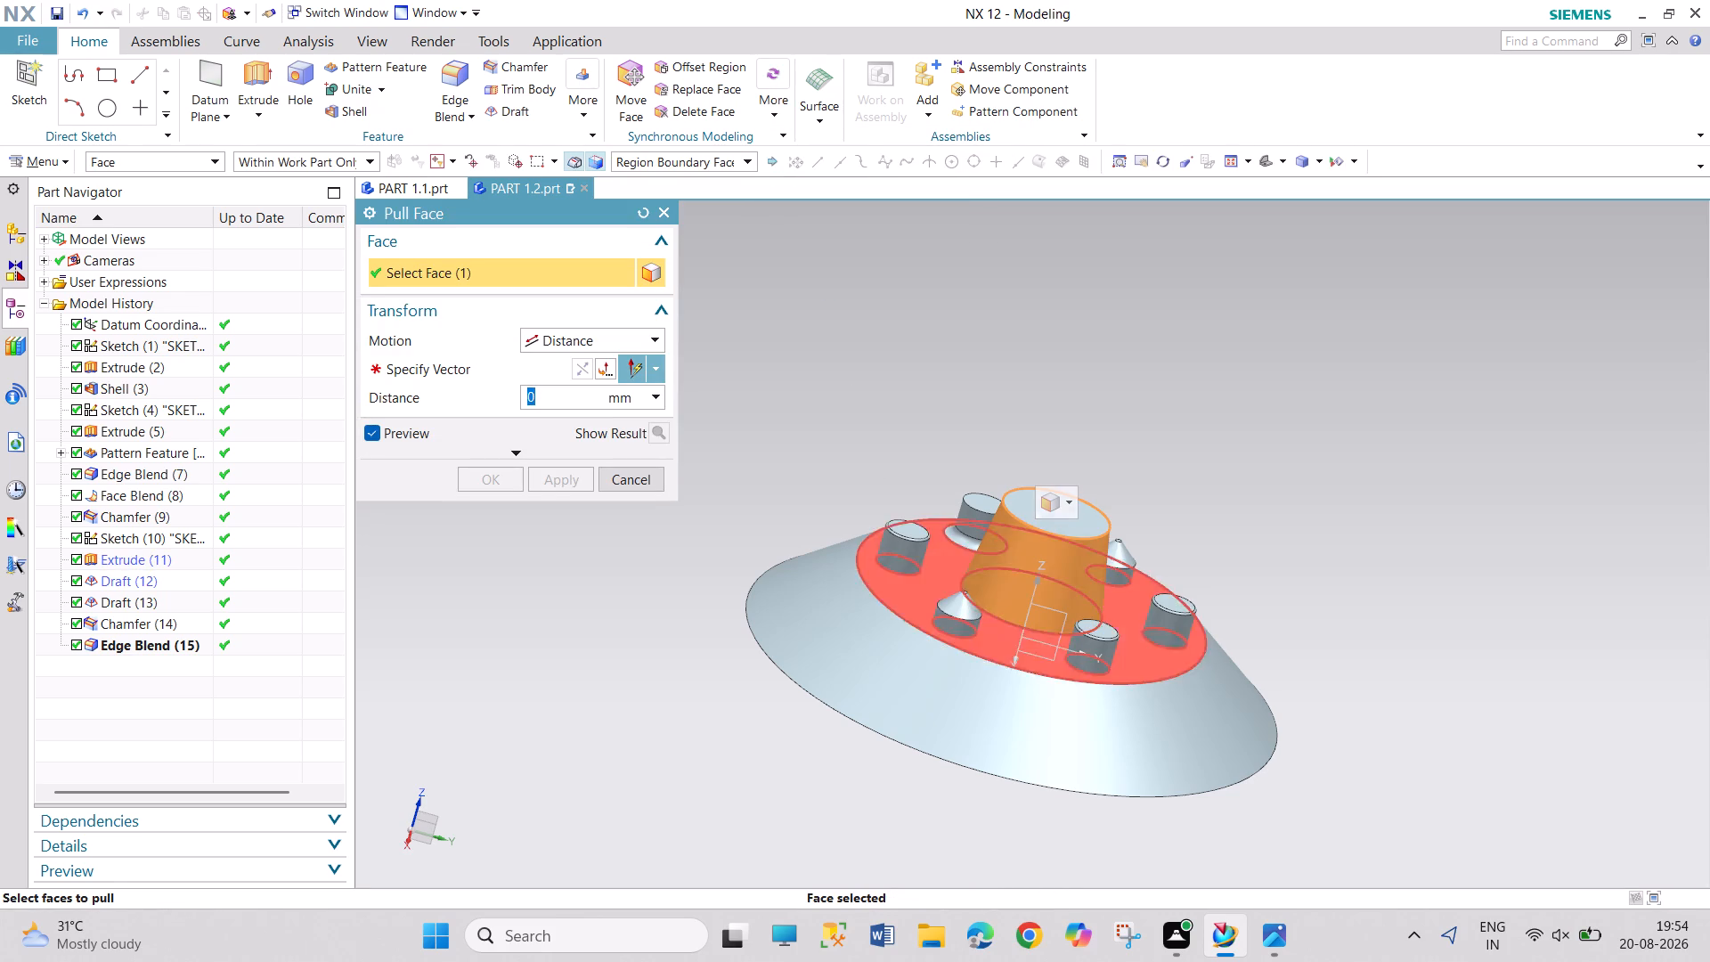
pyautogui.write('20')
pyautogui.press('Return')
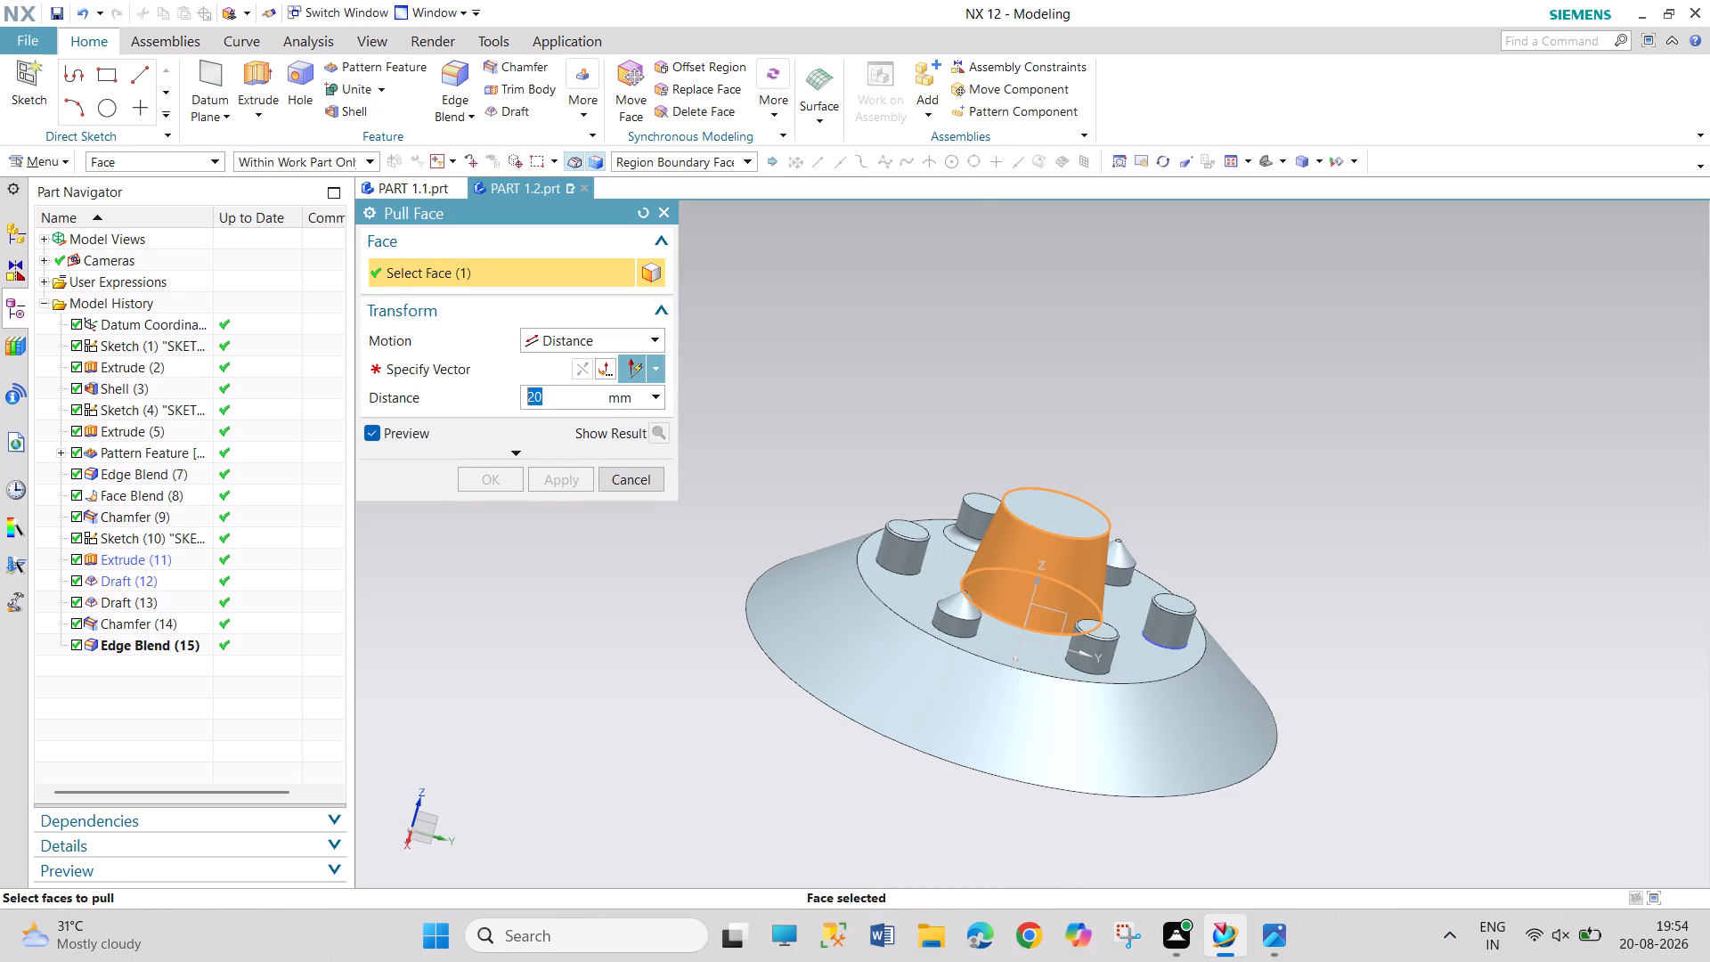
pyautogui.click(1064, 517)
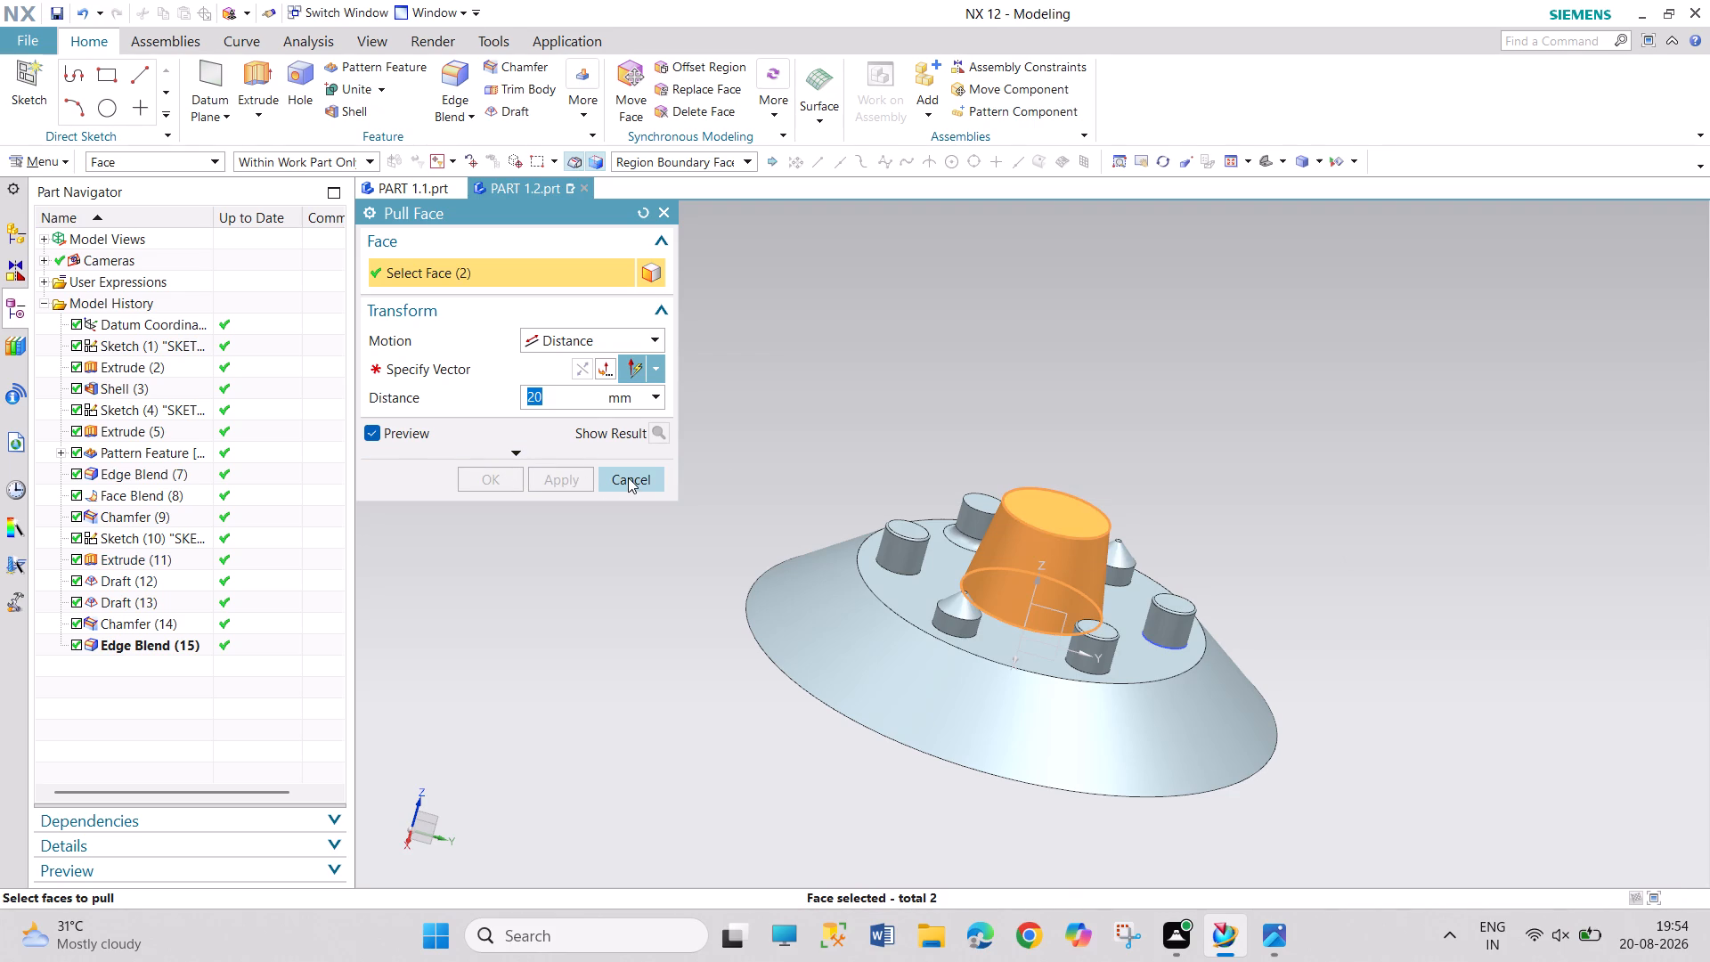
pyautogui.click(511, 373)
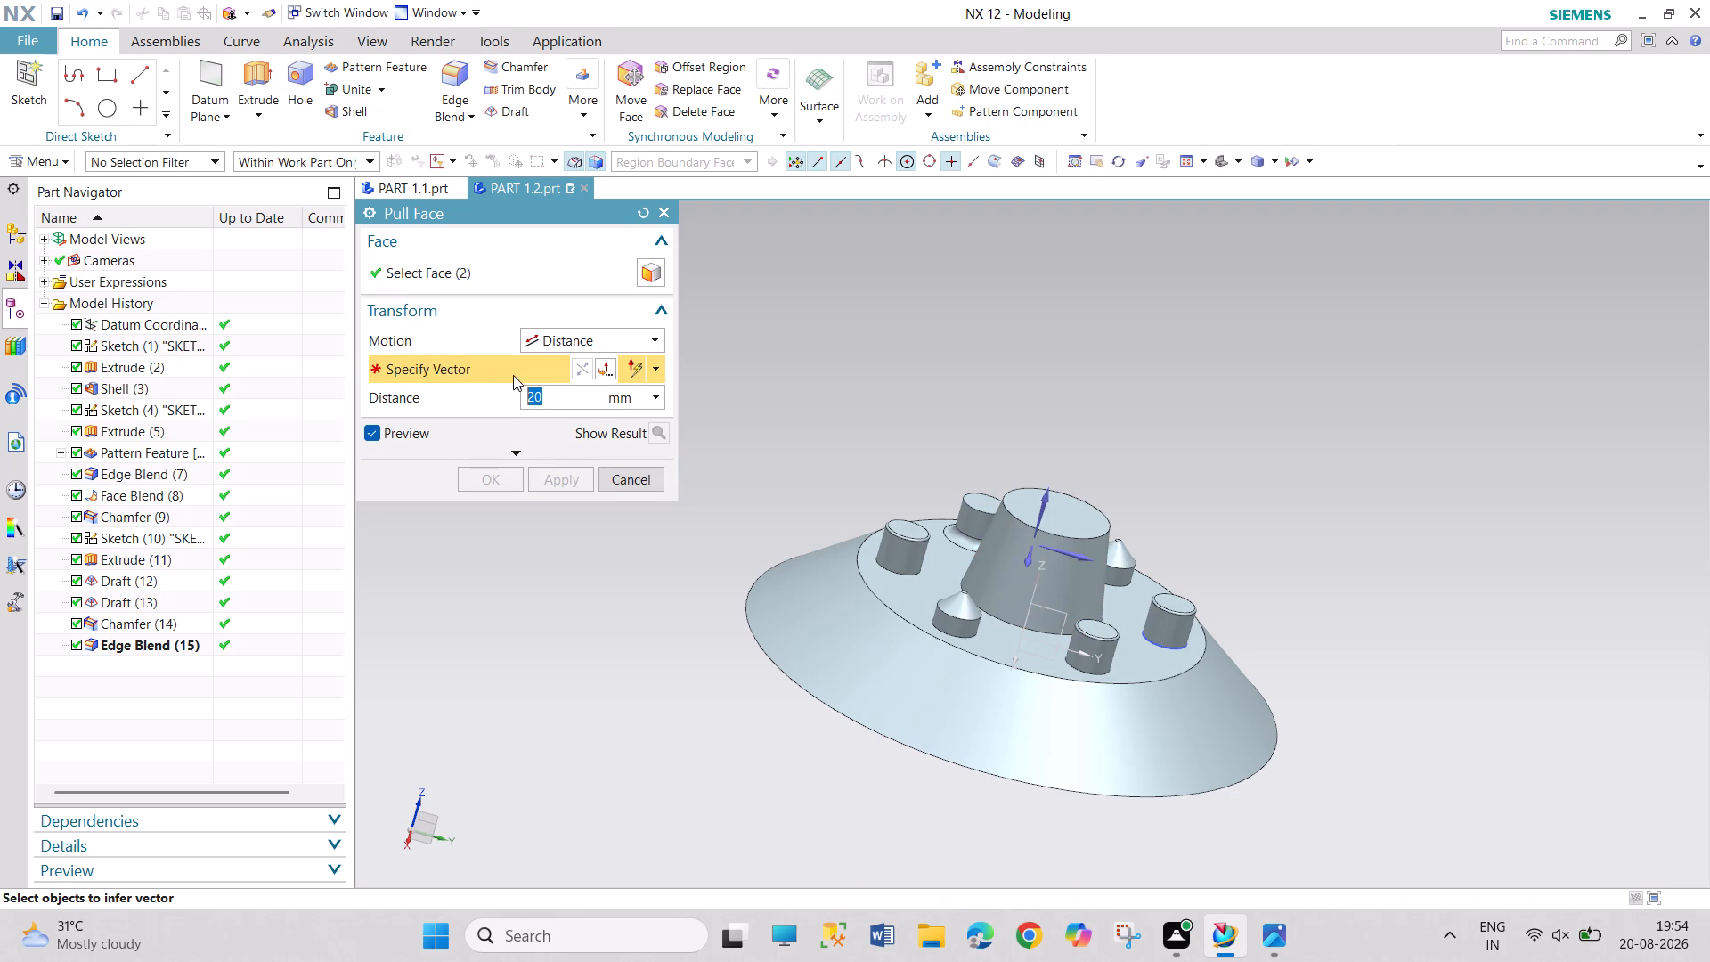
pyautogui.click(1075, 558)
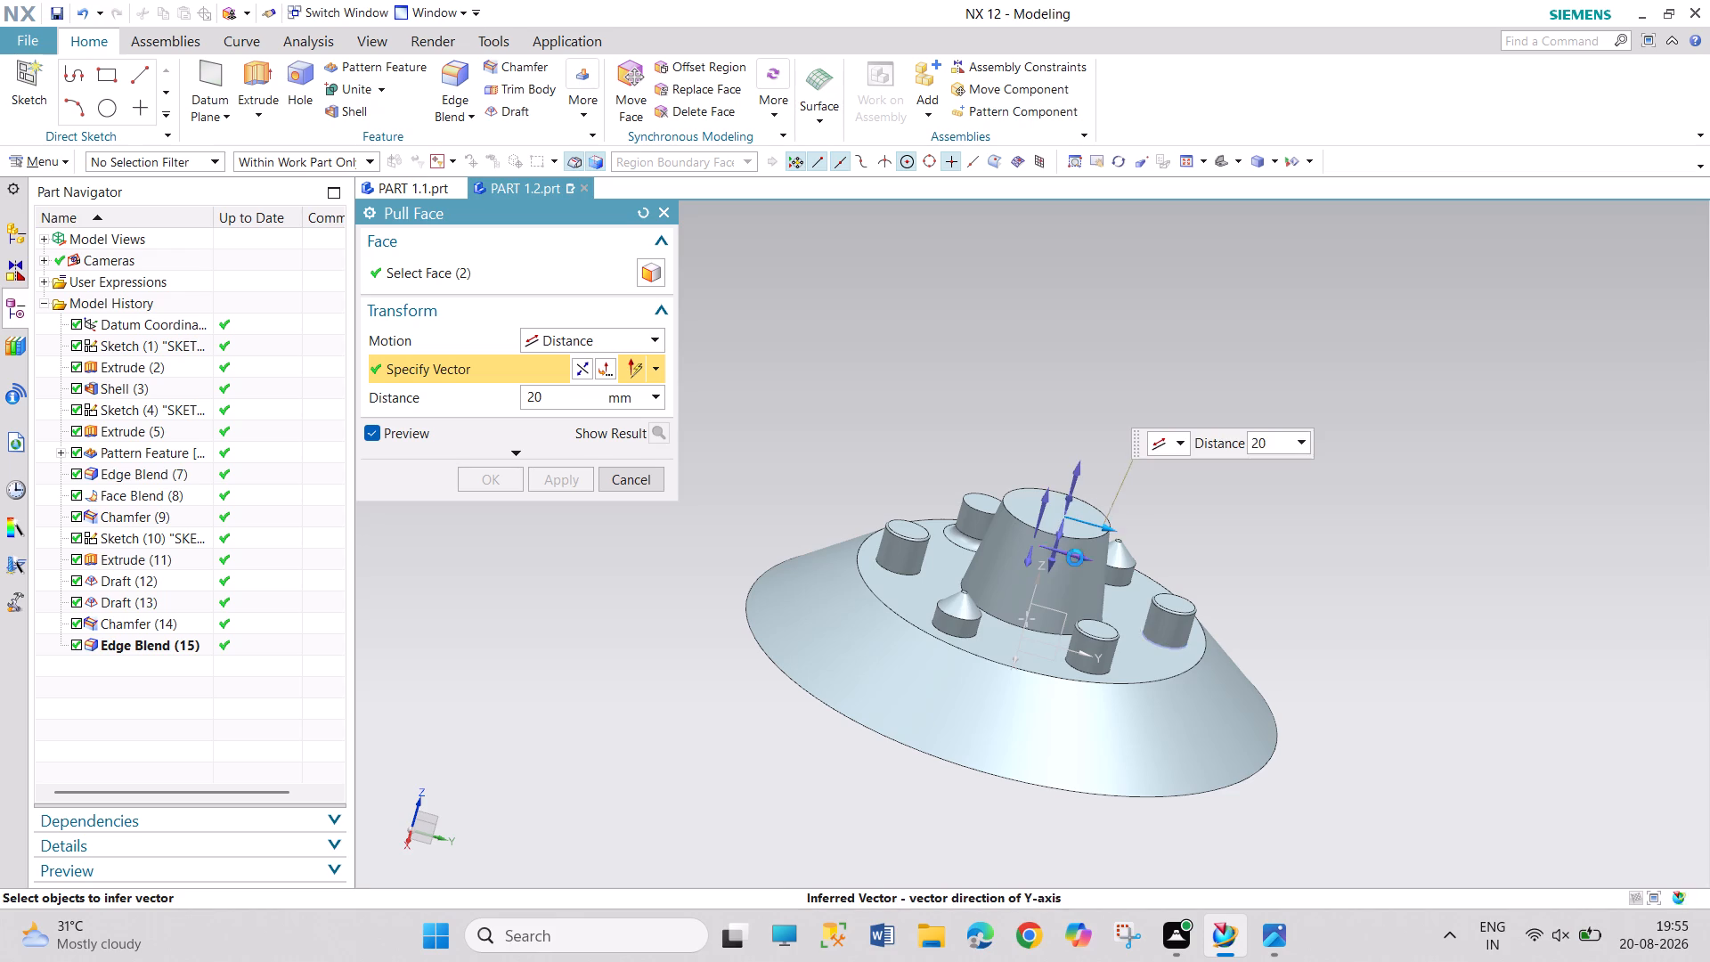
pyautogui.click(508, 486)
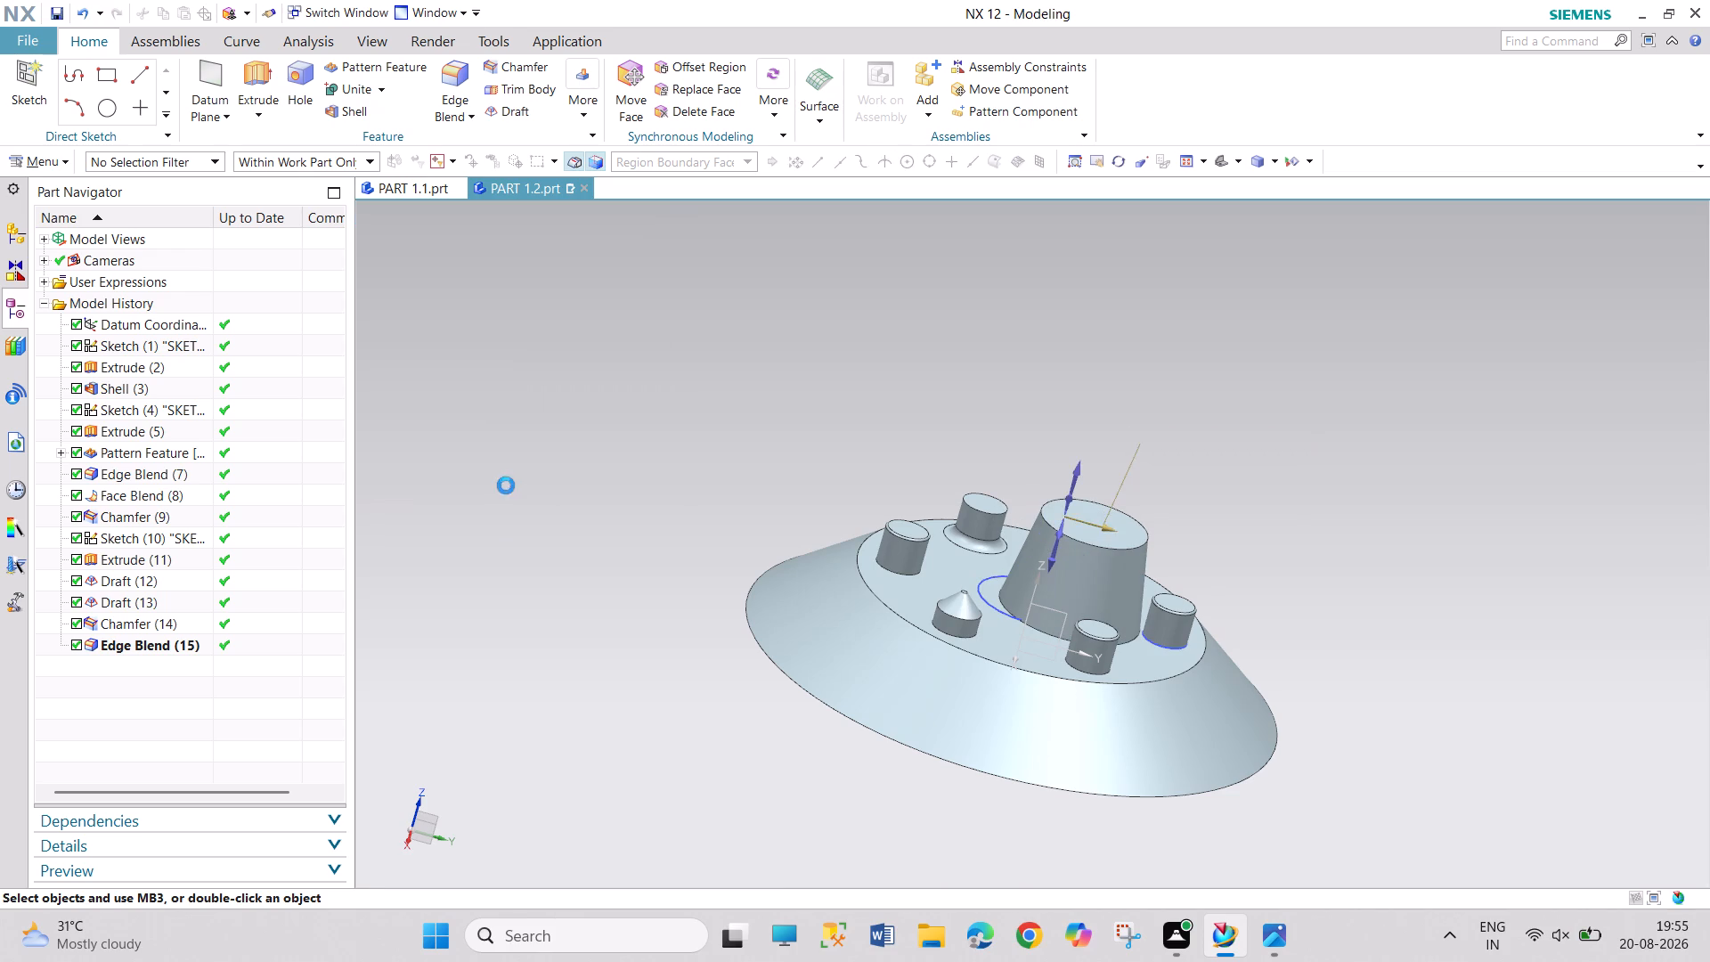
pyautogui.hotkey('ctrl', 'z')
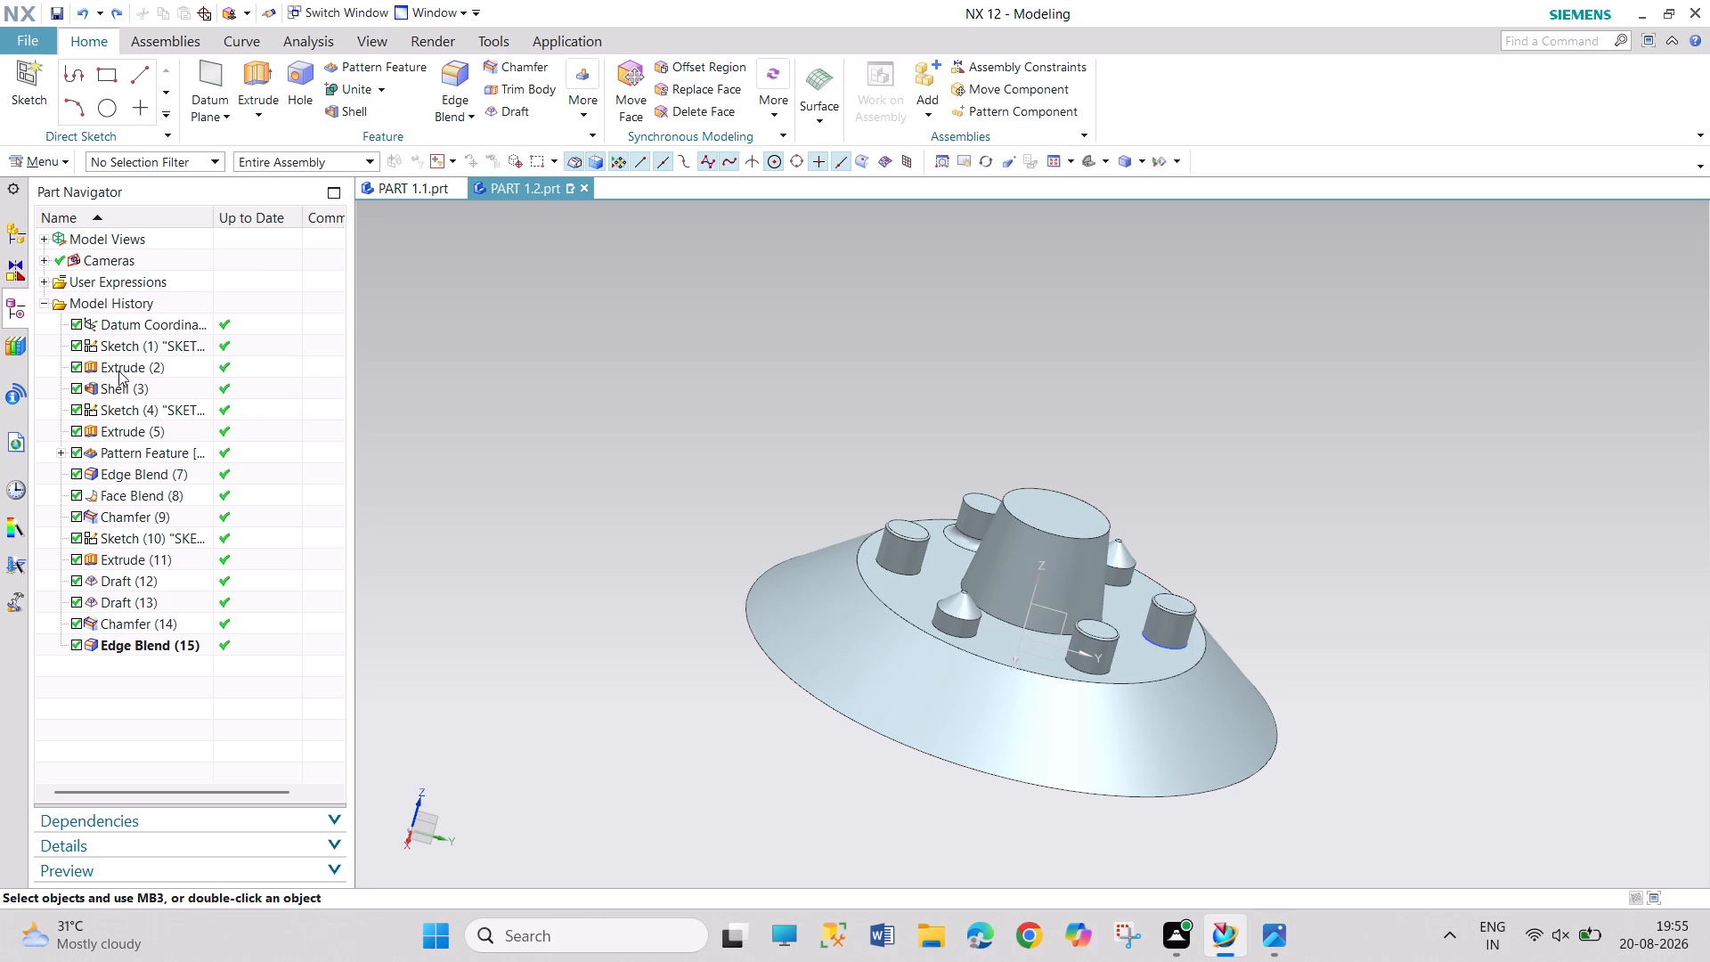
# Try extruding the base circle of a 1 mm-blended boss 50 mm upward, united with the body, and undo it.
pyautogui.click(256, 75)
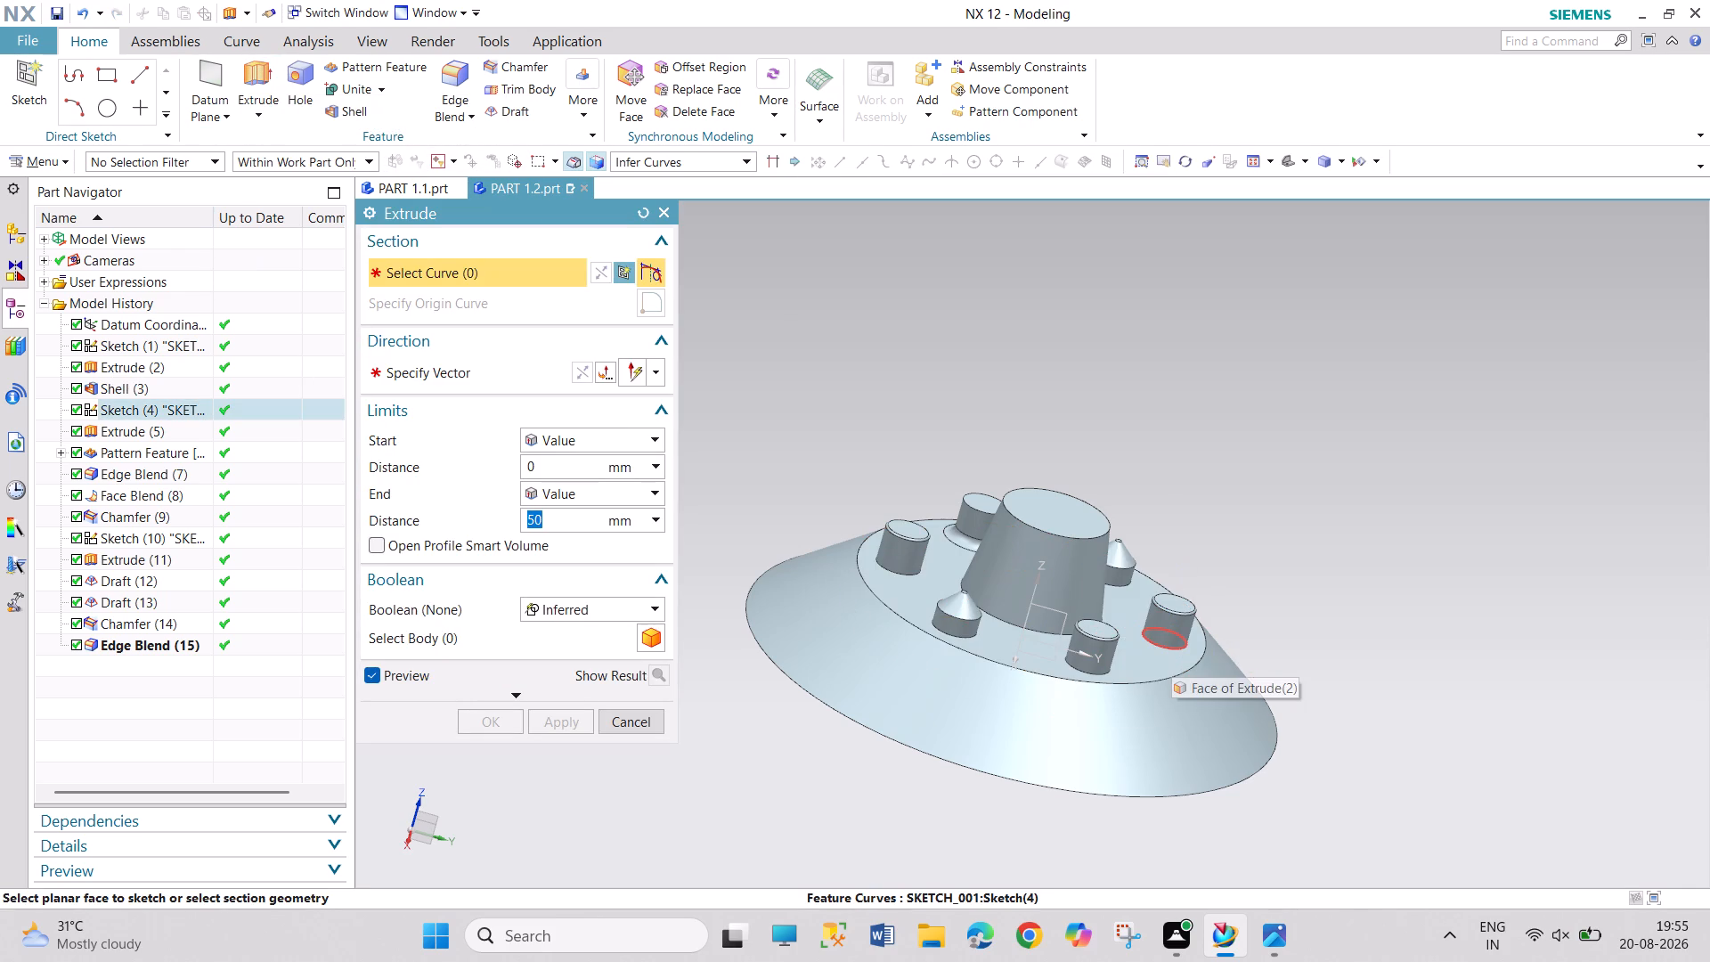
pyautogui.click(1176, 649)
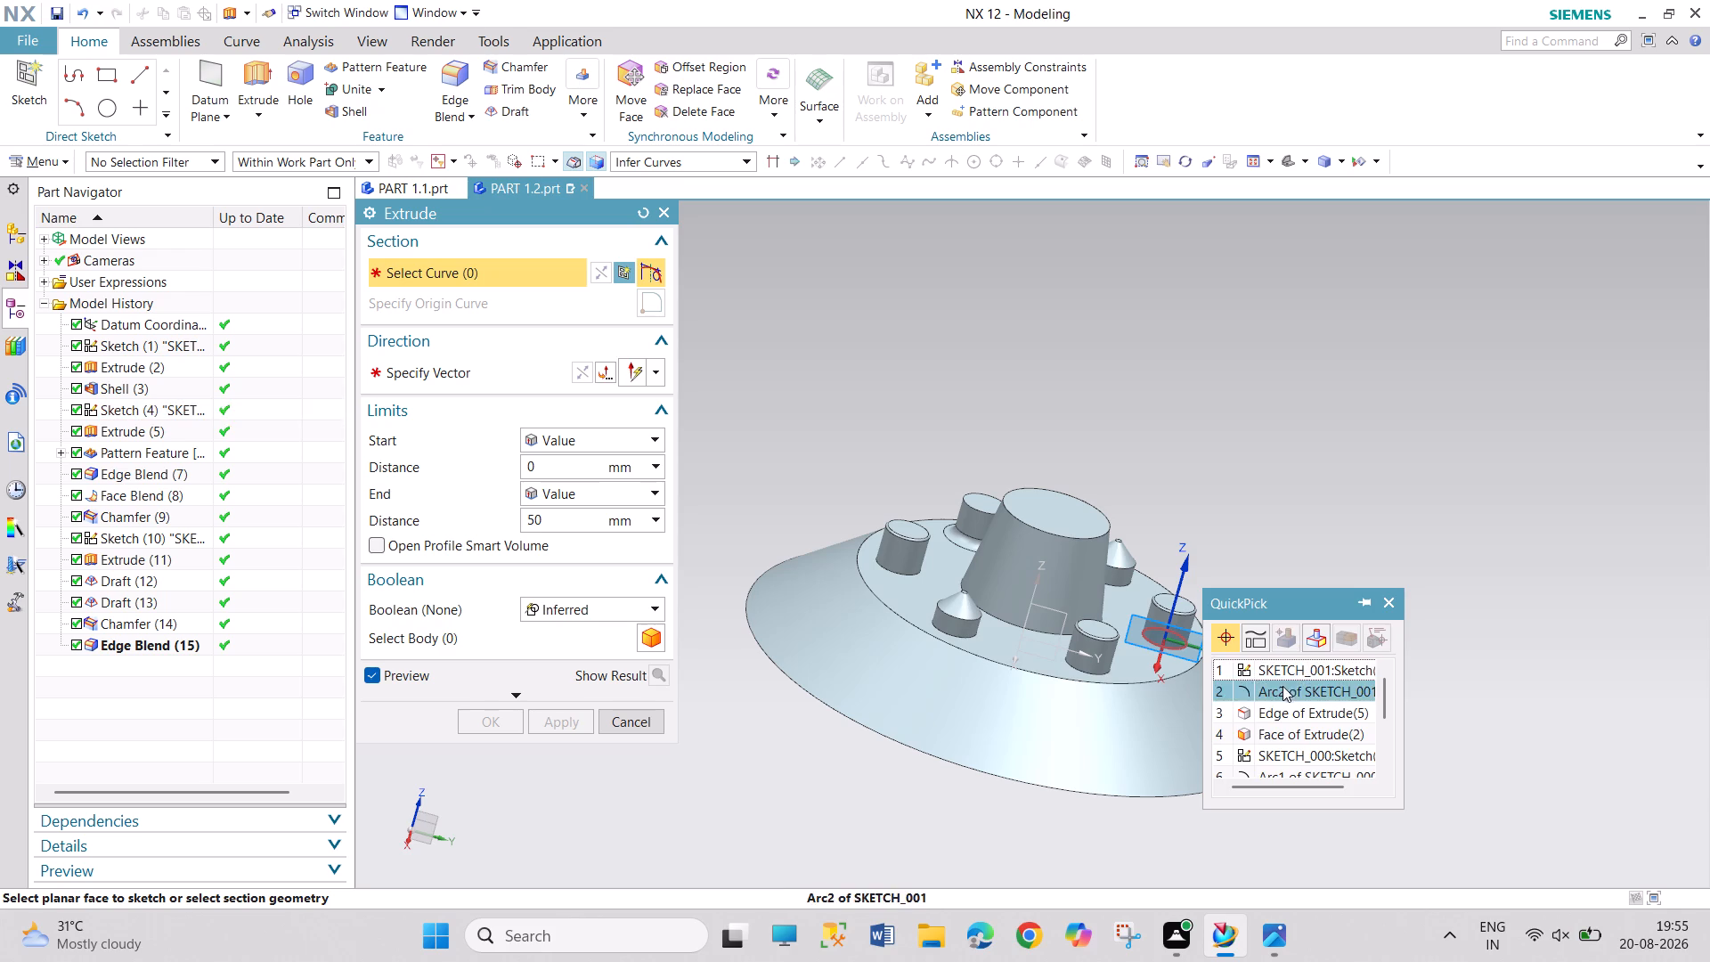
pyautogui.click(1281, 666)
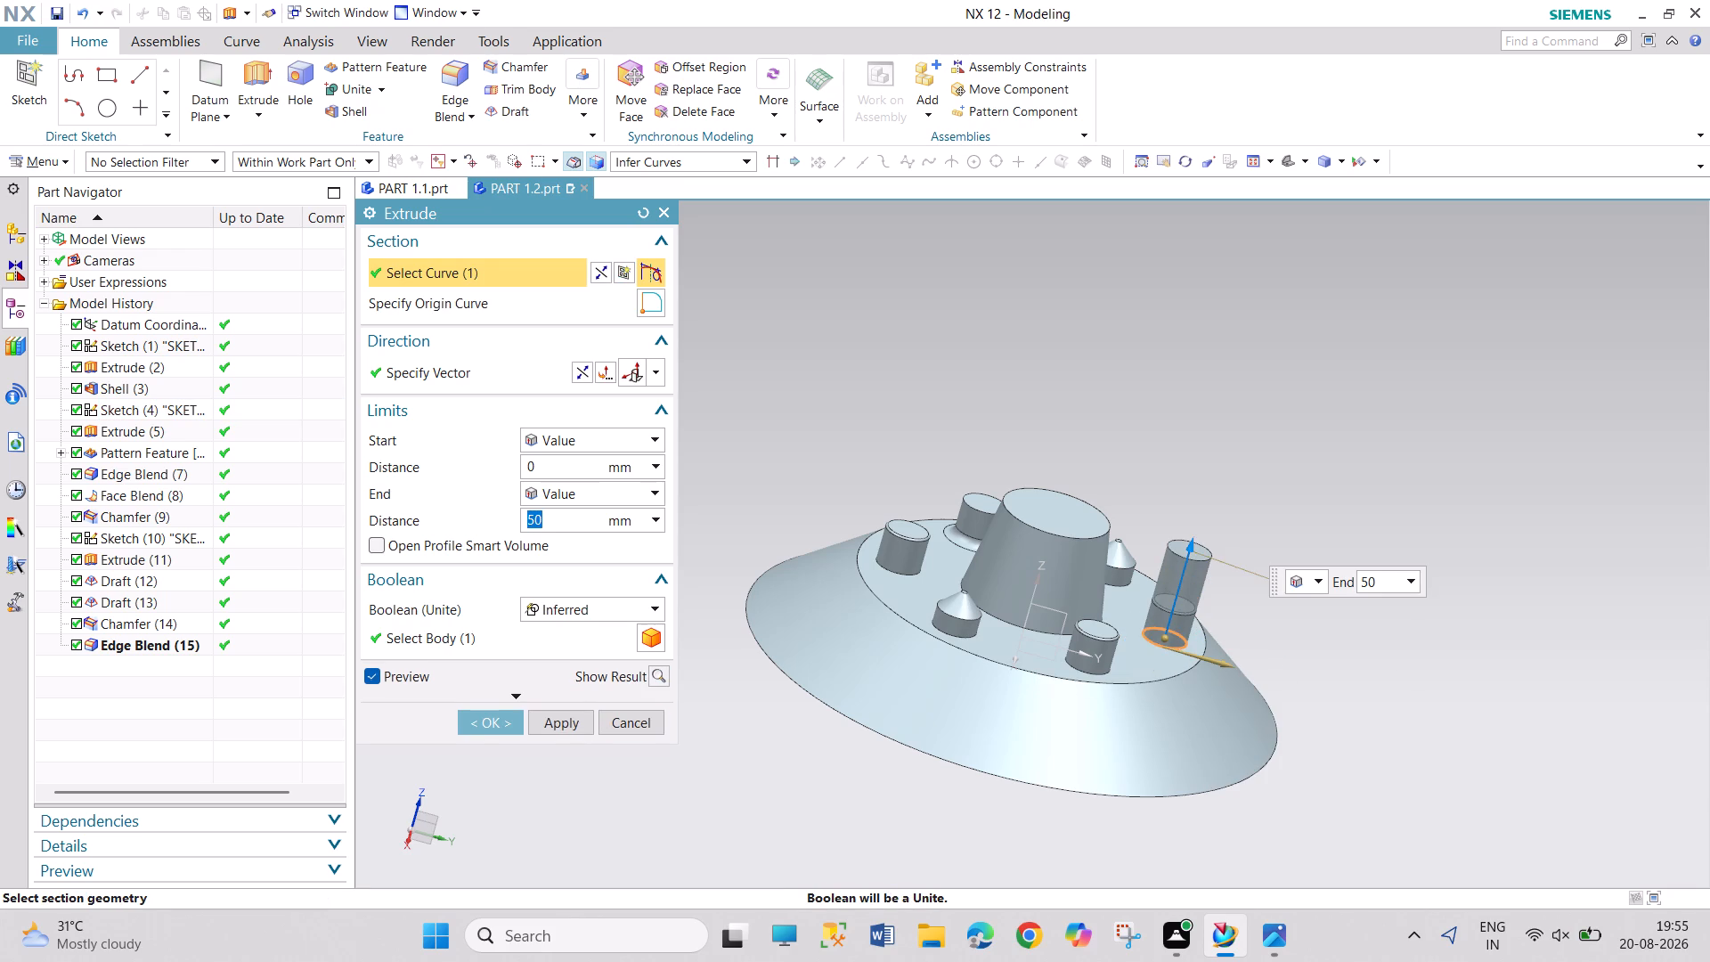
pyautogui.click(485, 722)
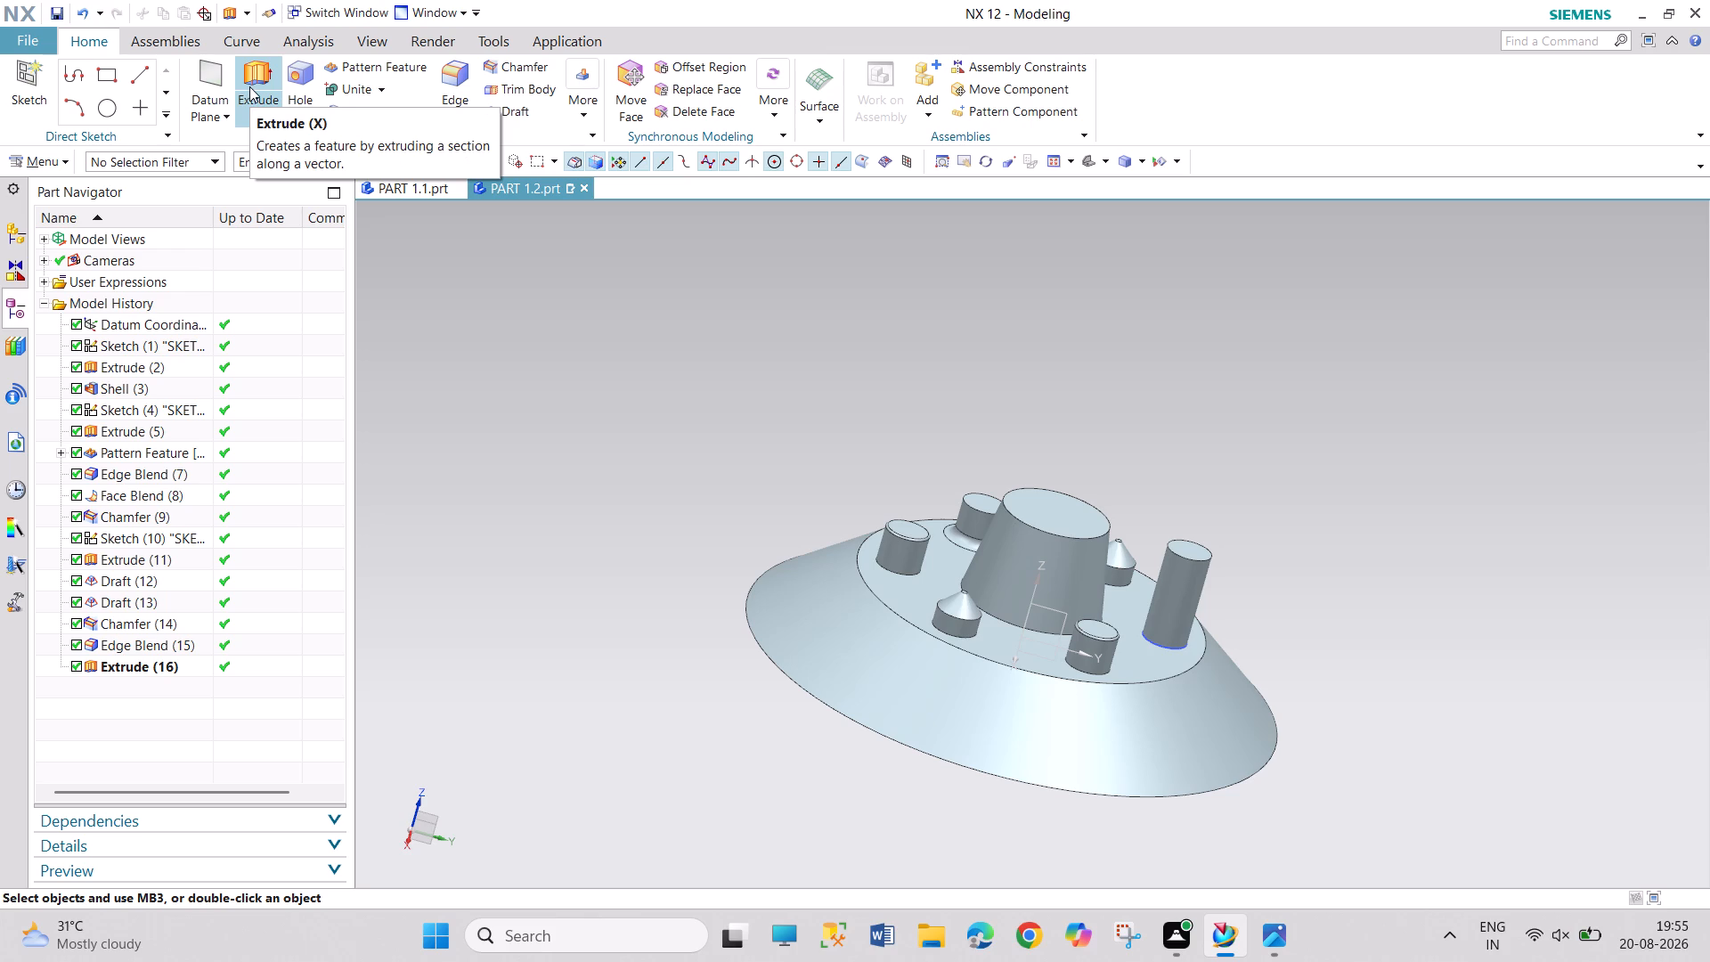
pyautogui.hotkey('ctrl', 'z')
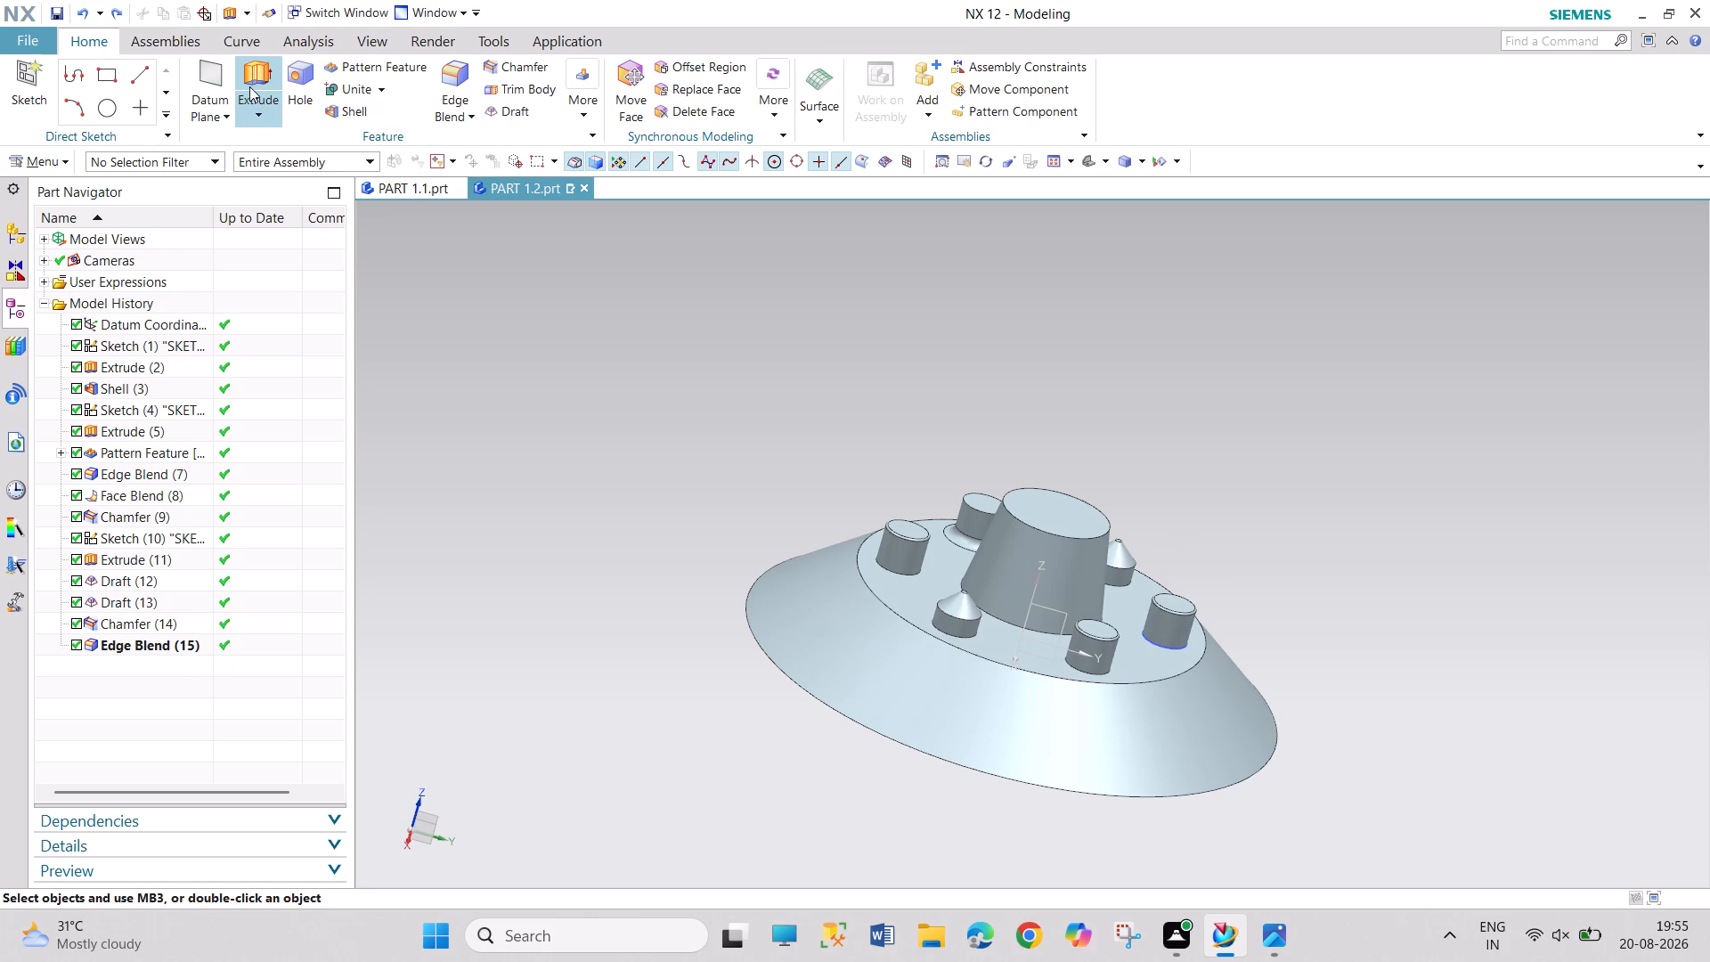
# Apply a 1 mm circular, G1 tangent edge blend to the top edge of the central cylinder.
pyautogui.click(468, 62)
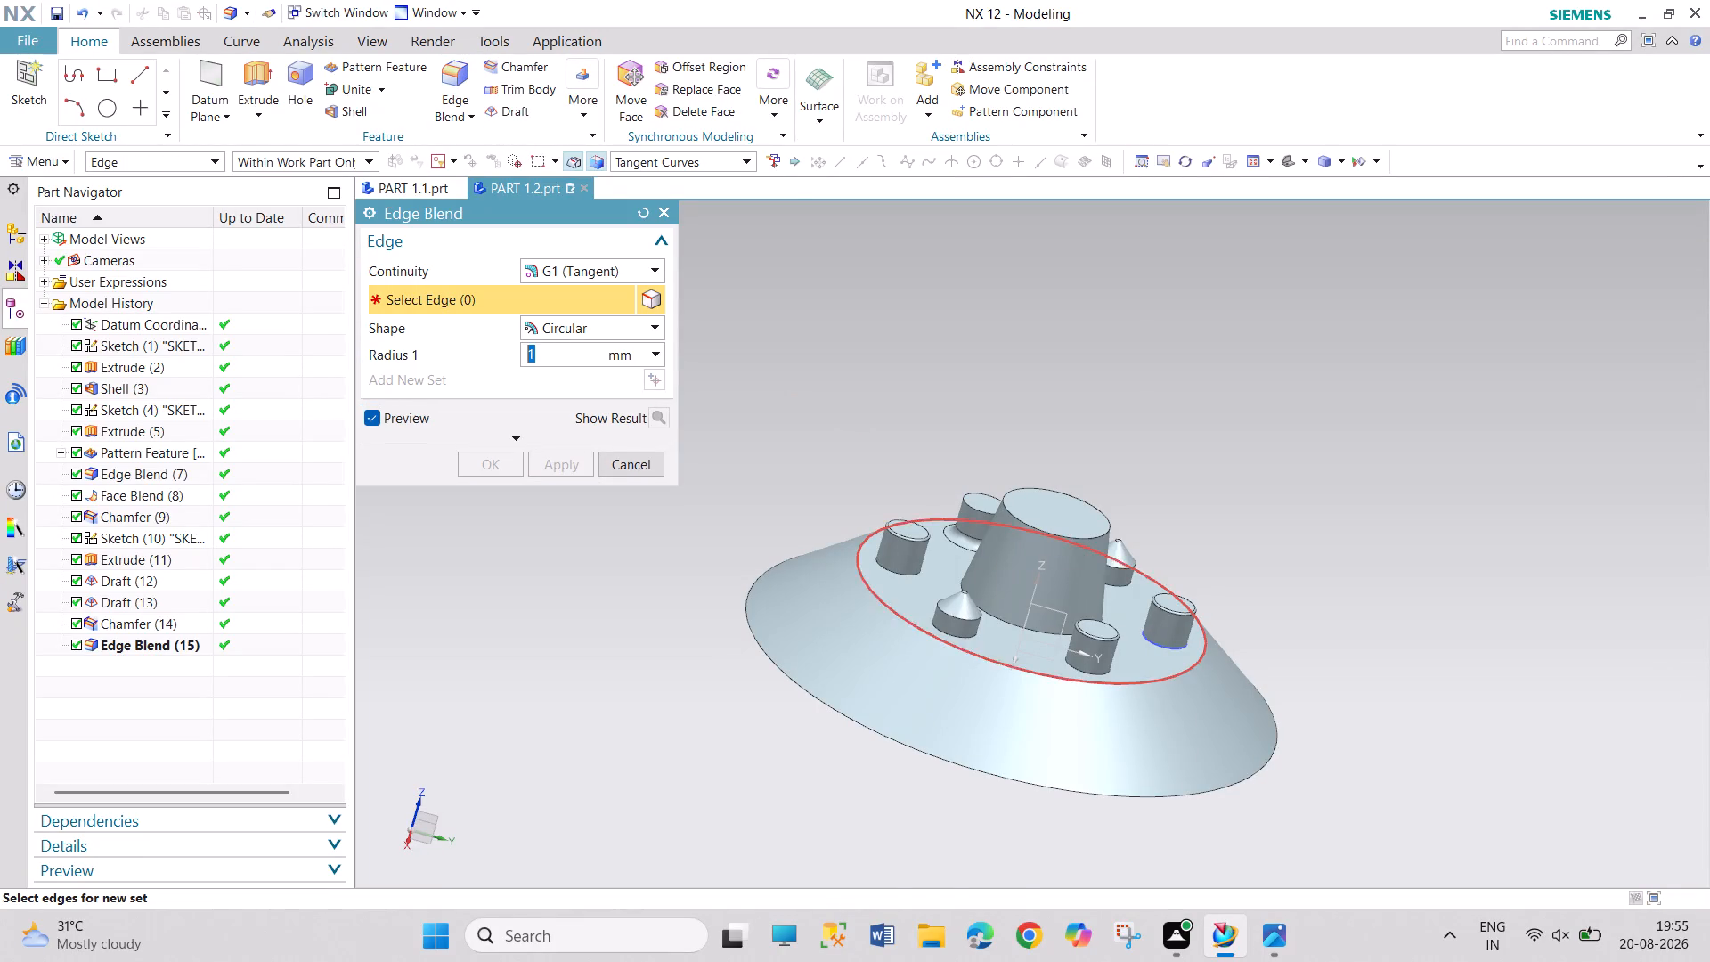
pyautogui.click(1077, 536)
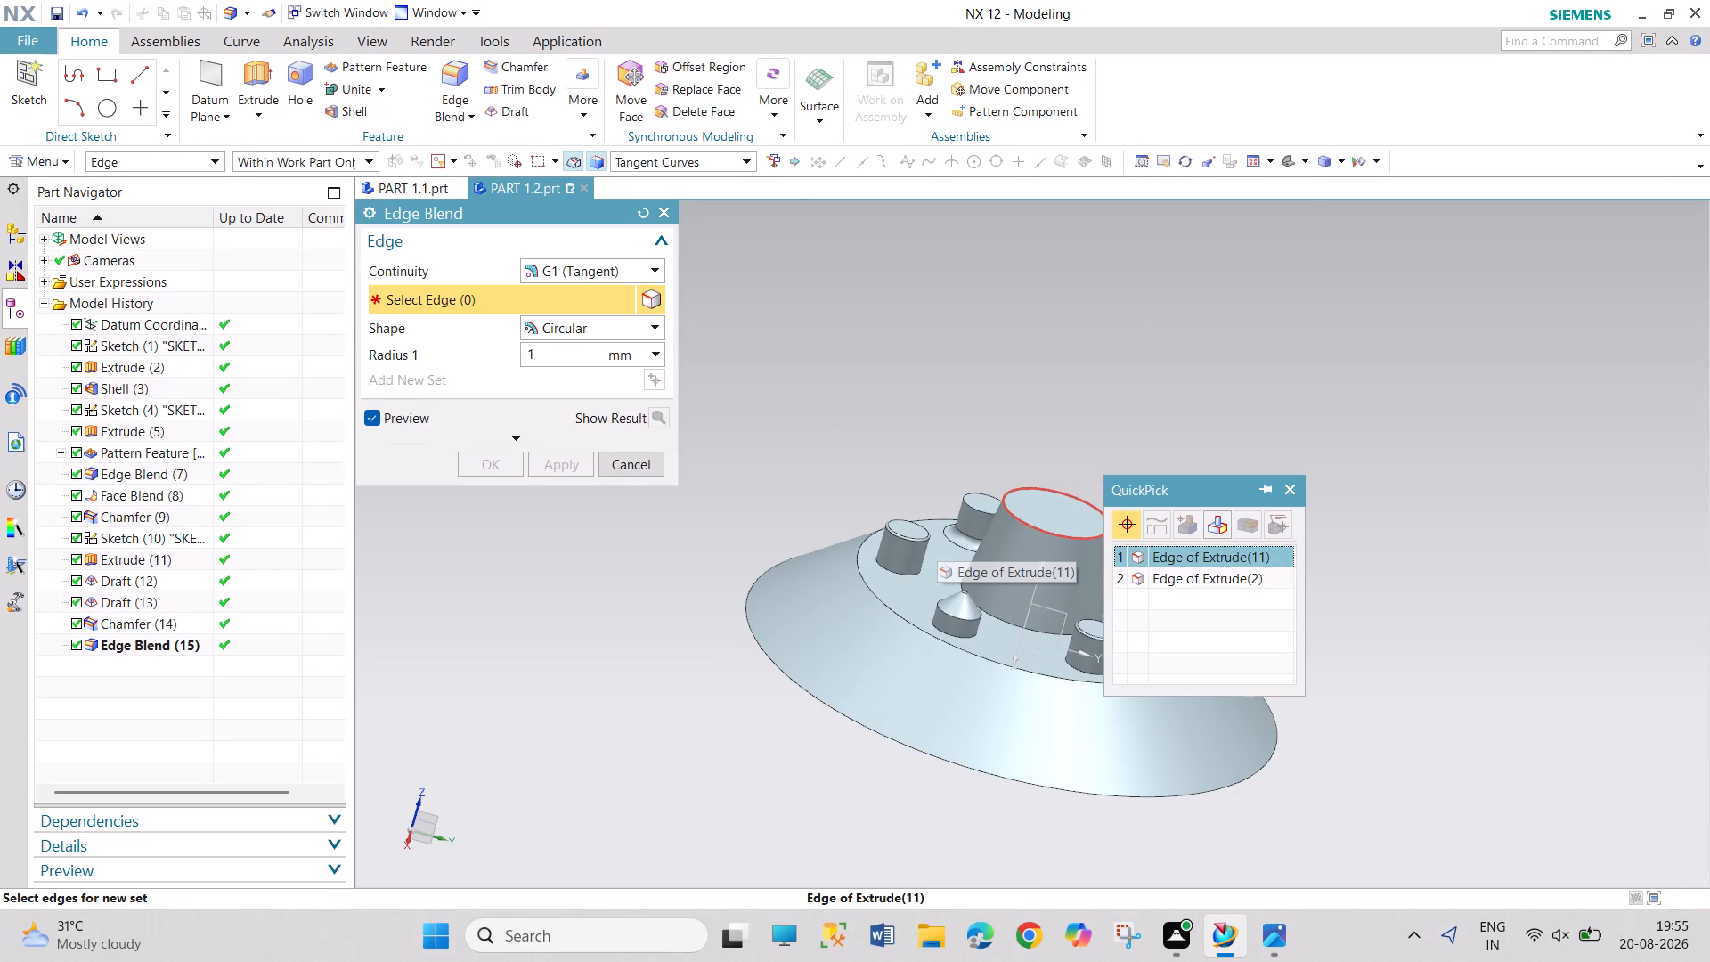
pyautogui.click(1168, 562)
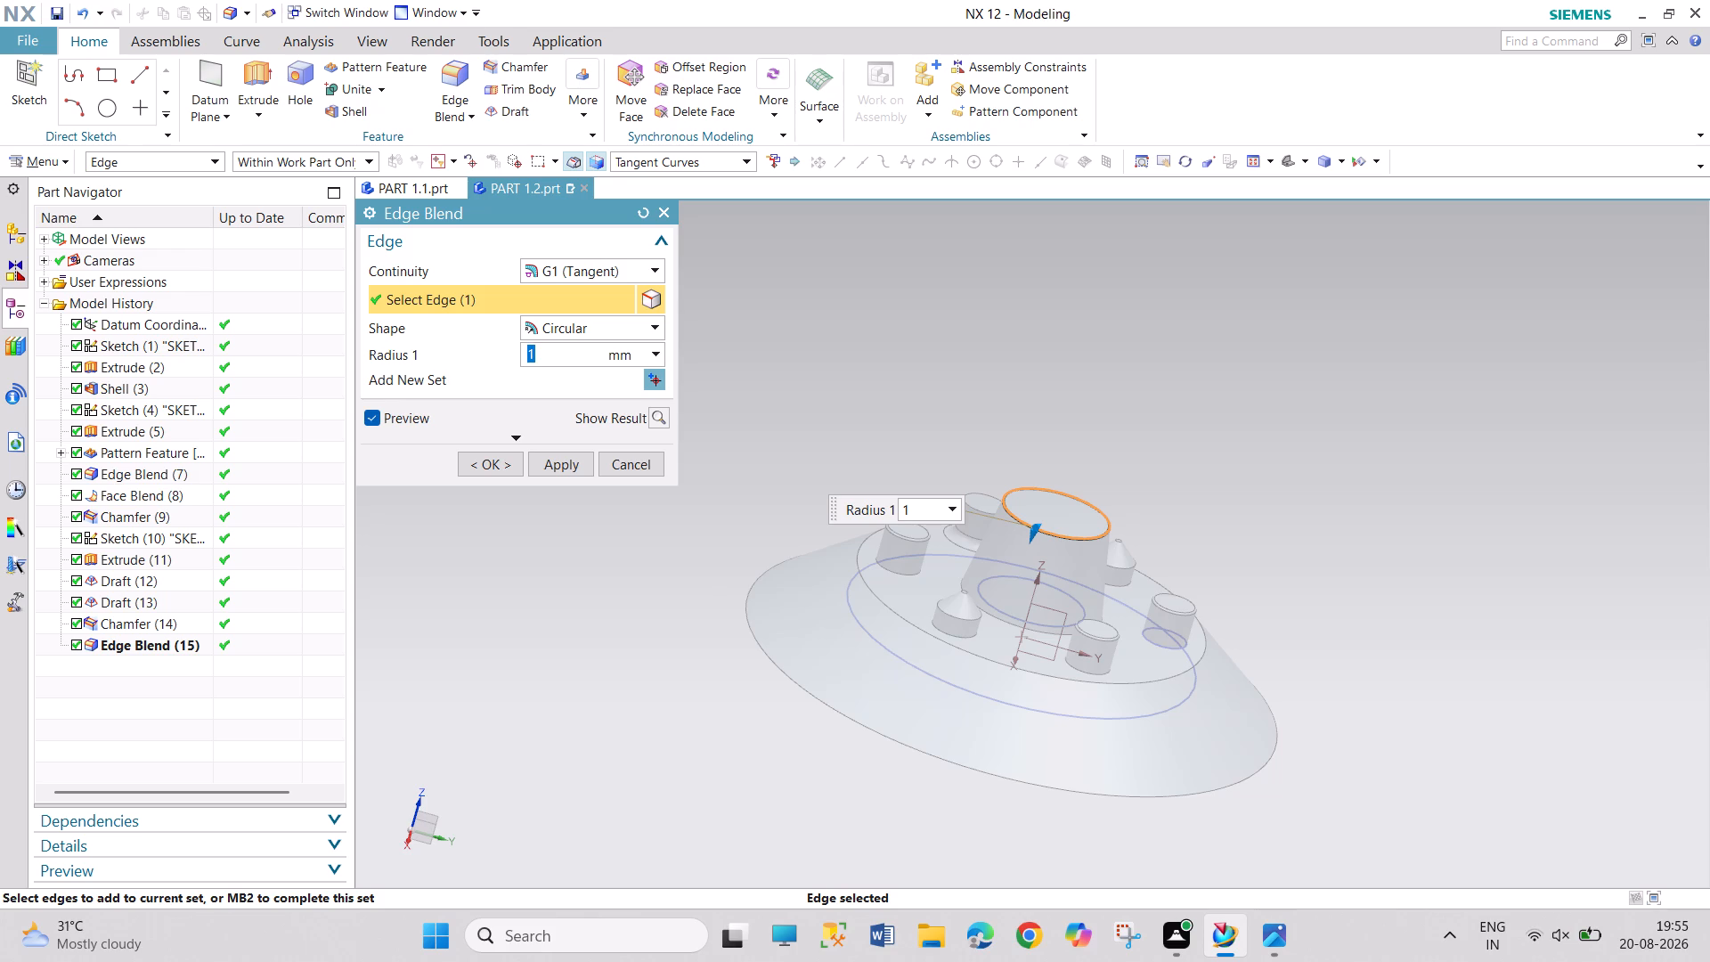
pyautogui.click(488, 463)
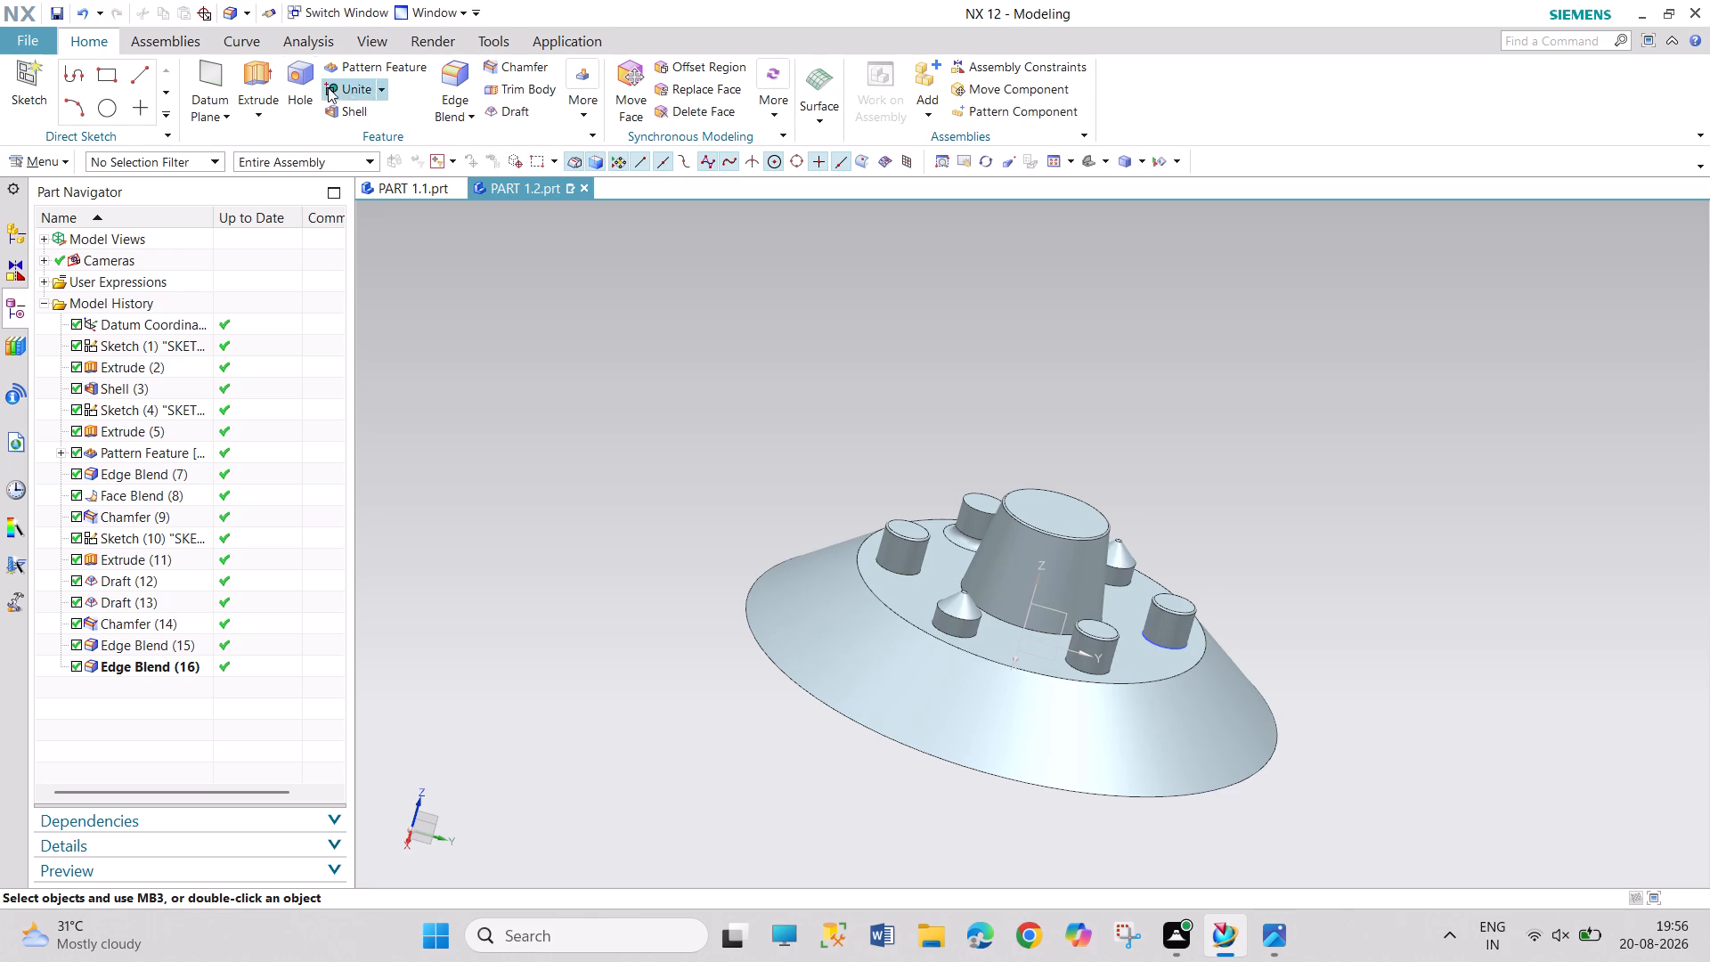
# Create a simple general hole, 25 mm diameter and 50 mm deep, with points at the central cylinder's top centre and a pointed boss's centre.
pyautogui.click(305, 80)
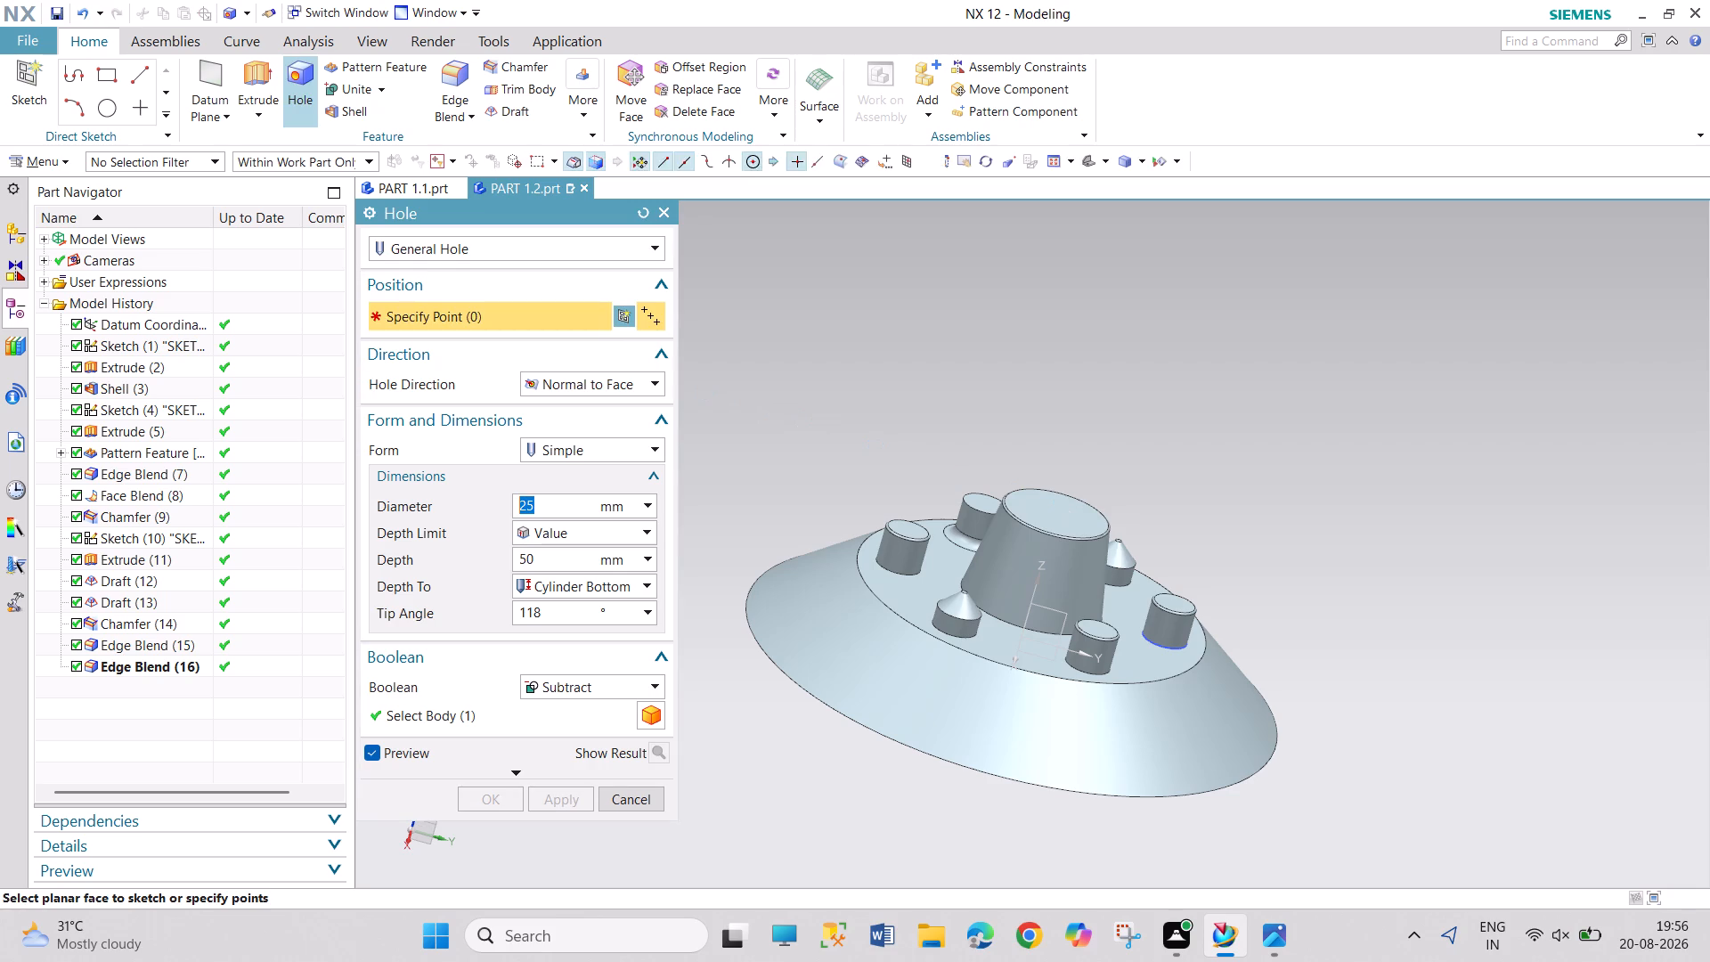
pyautogui.click(1051, 512)
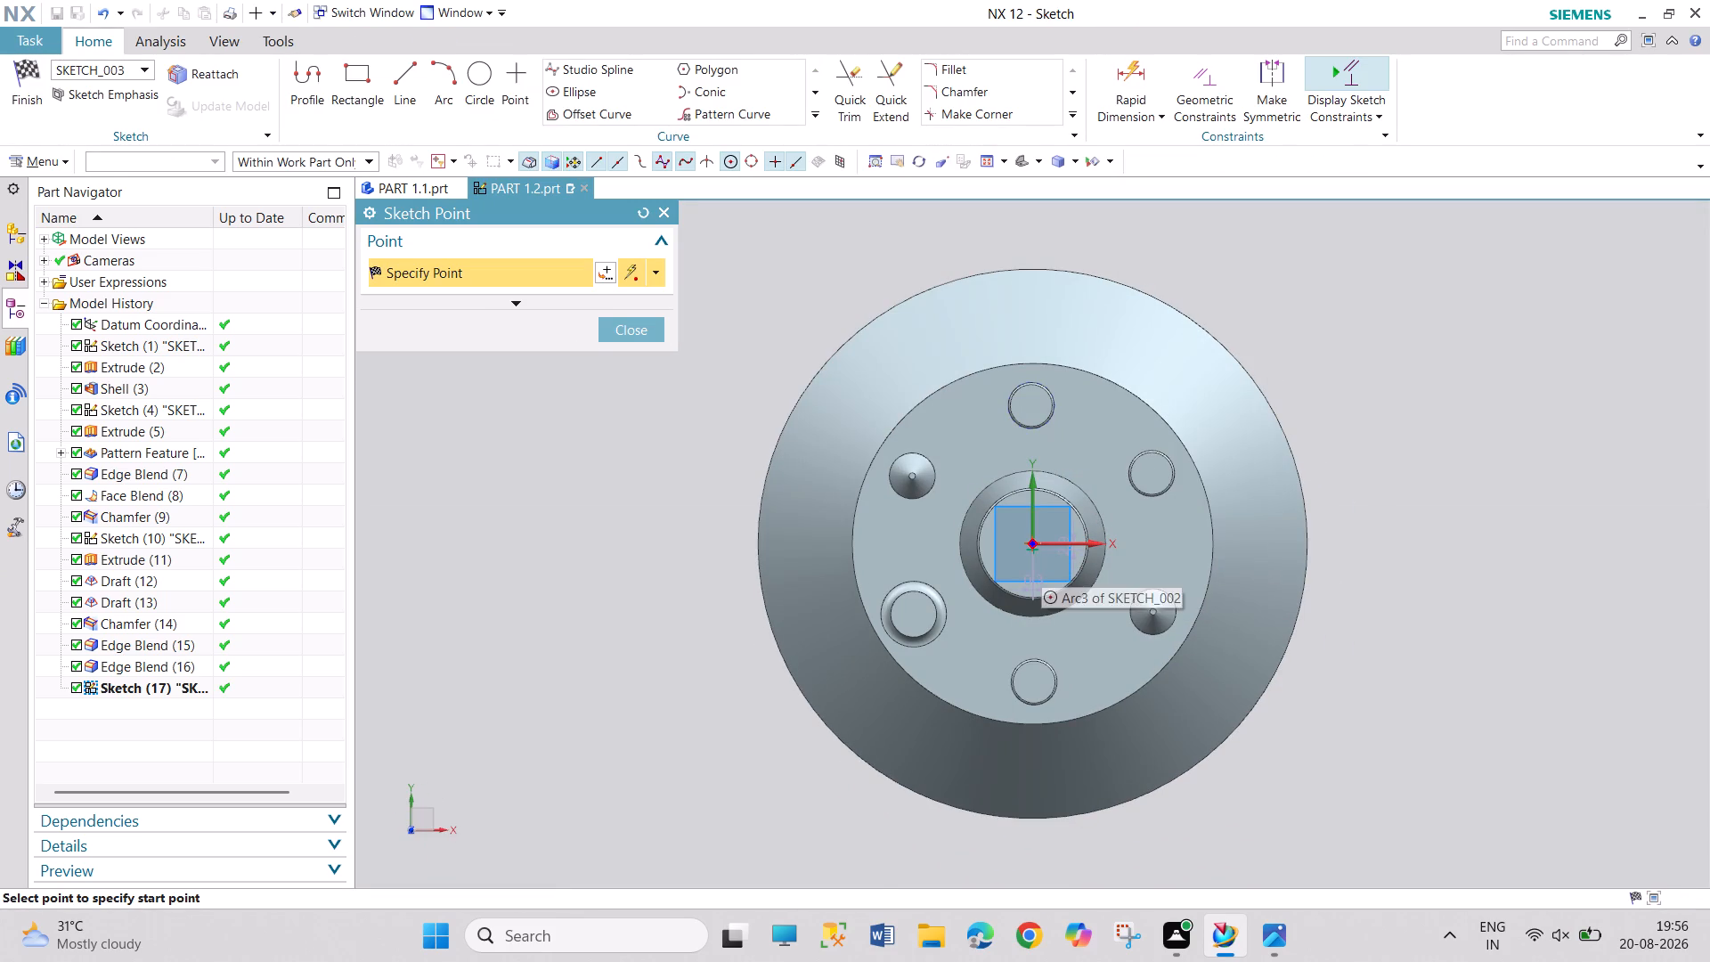
pyautogui.click(1030, 542)
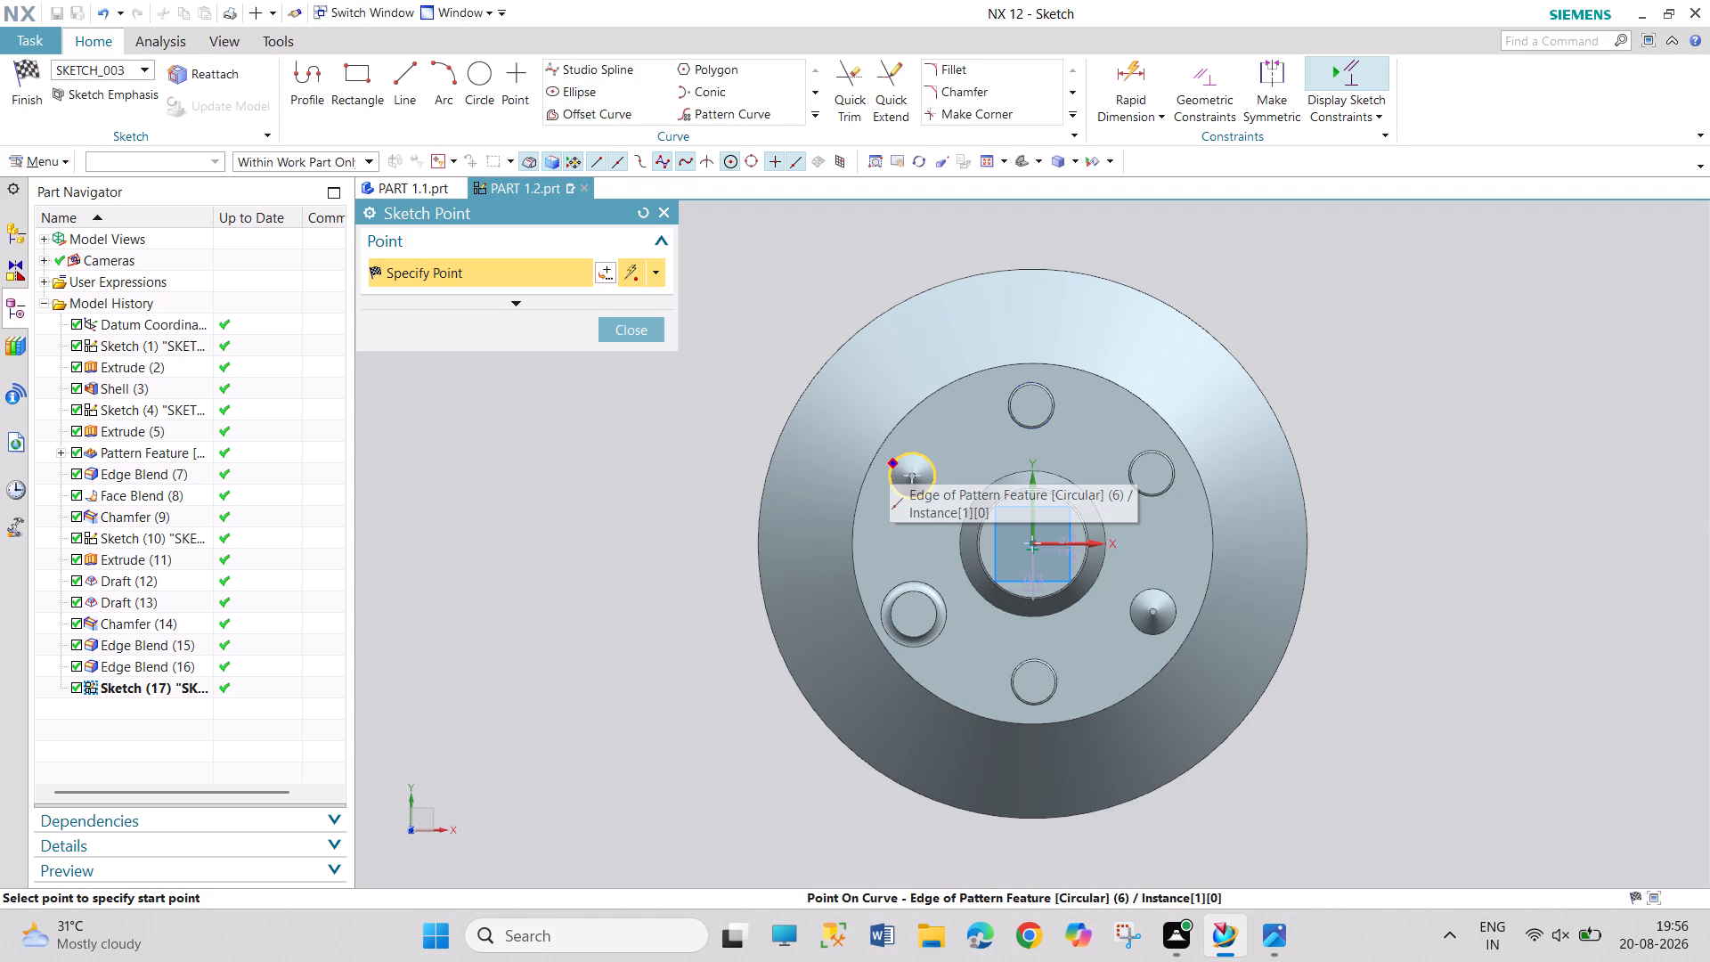
pyautogui.click(1152, 610)
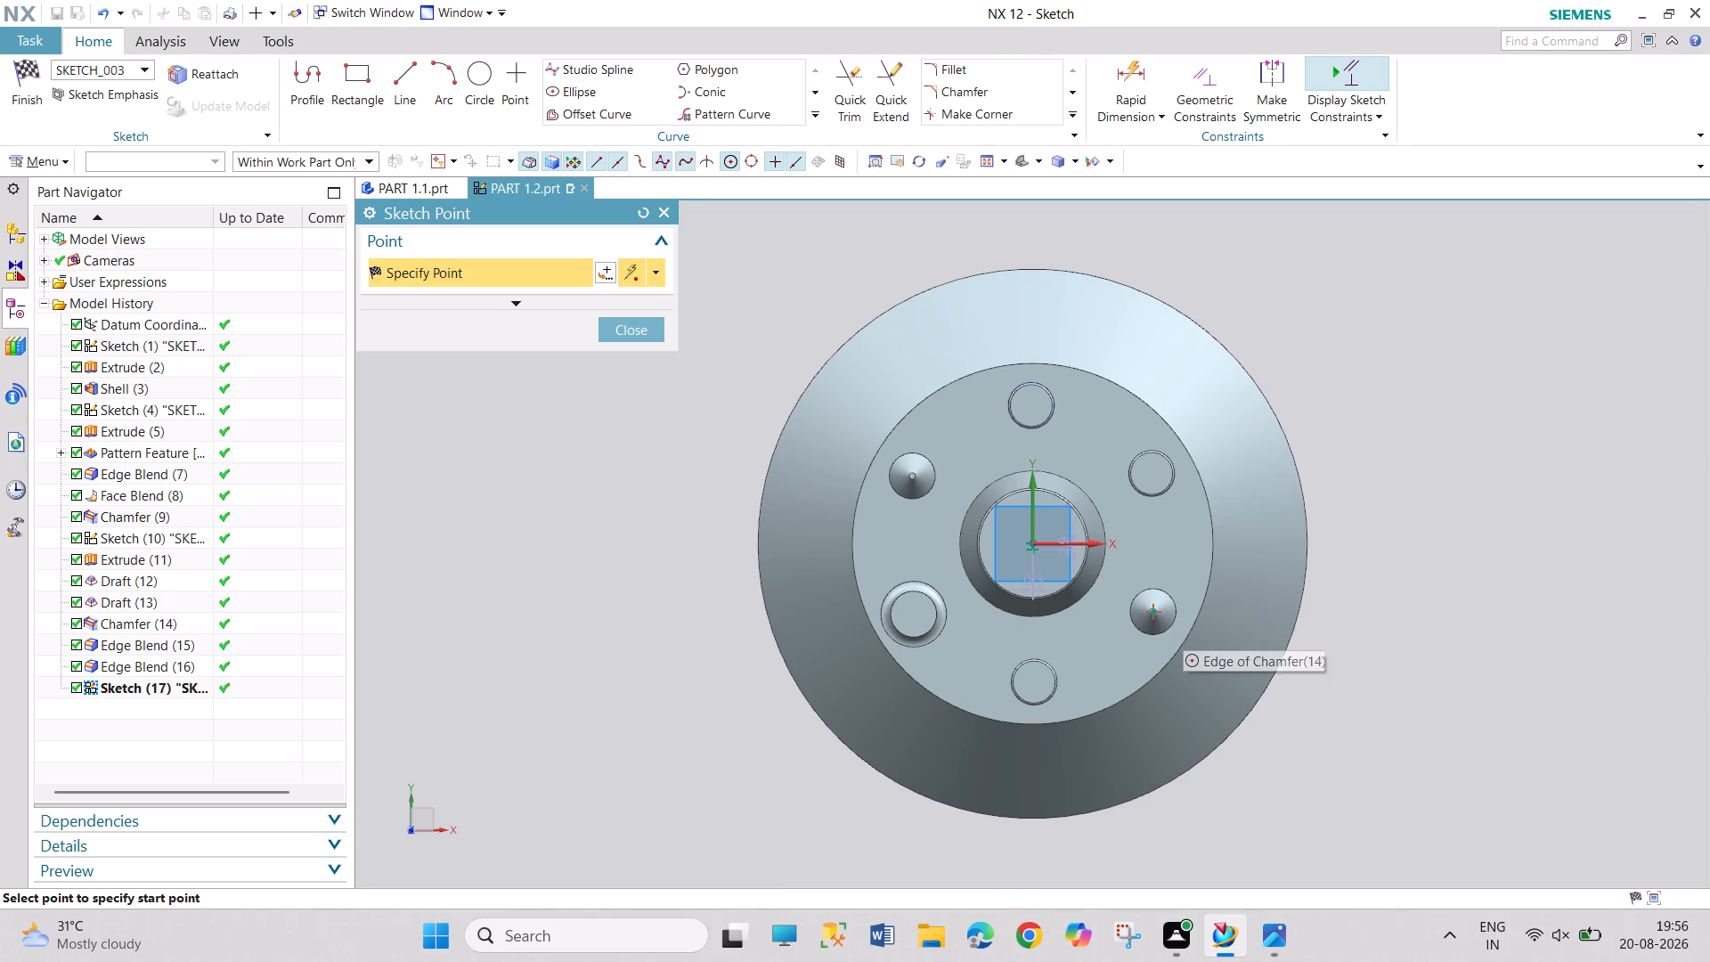
pyautogui.click(631, 324)
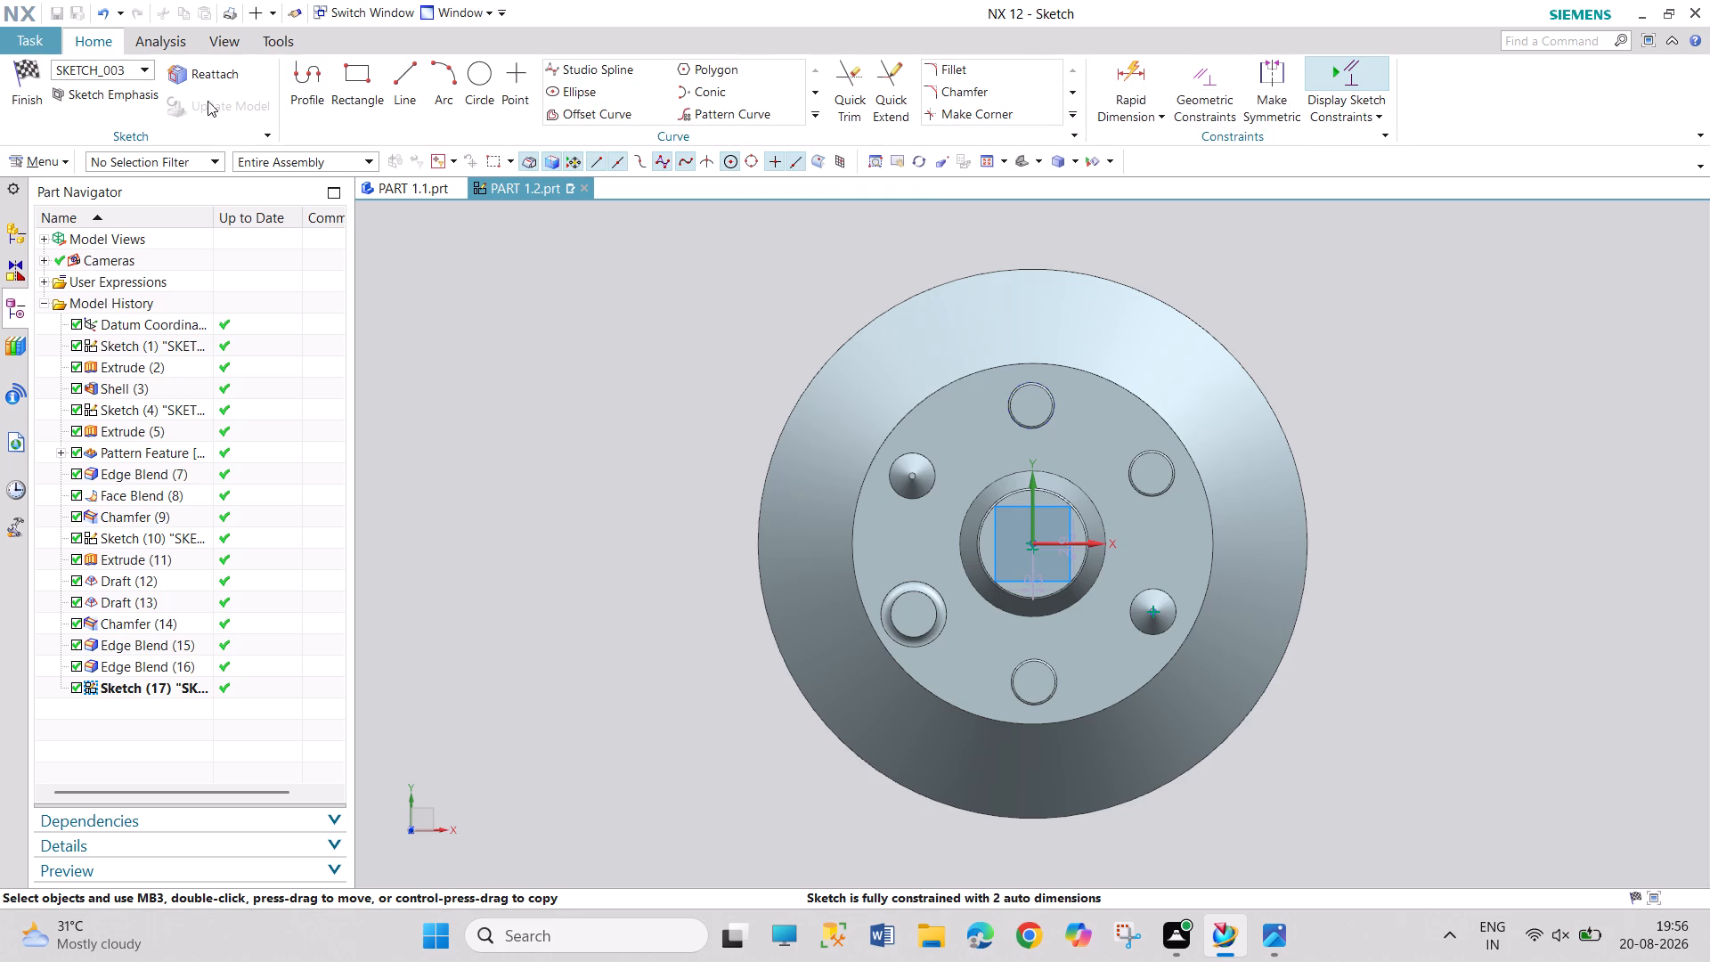
pyautogui.click(99, 37)
pyautogui.click(200, 82)
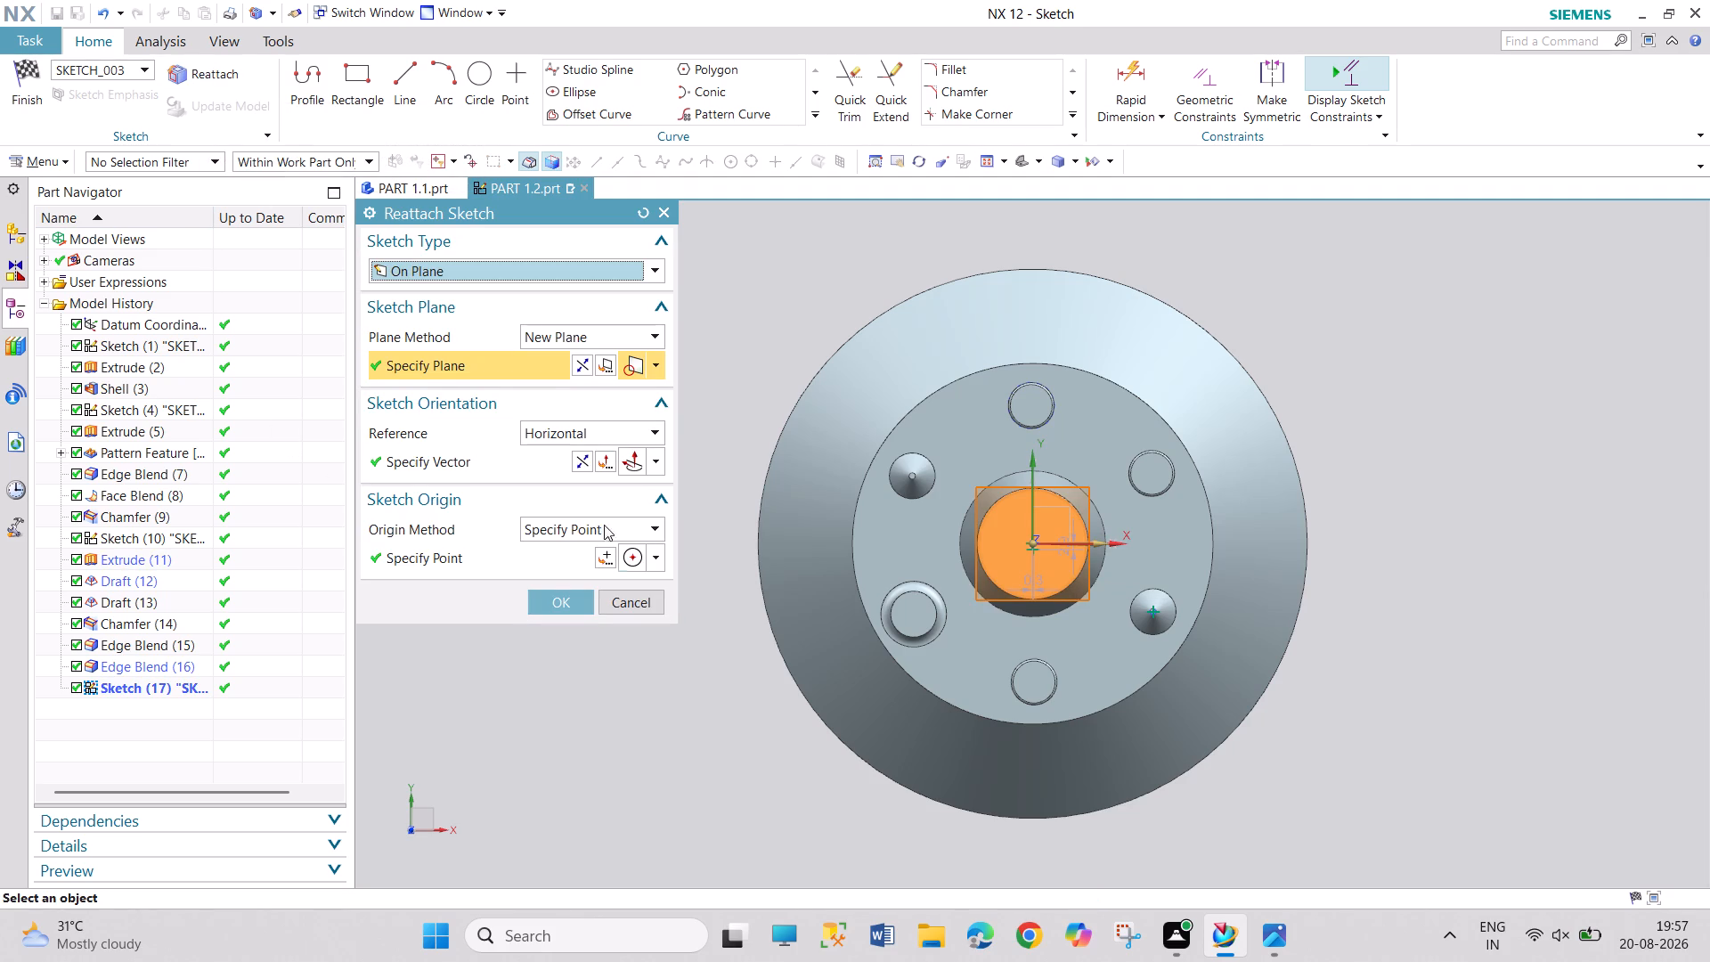
pyautogui.click(668, 214)
pyautogui.moveTo(672, 330); pyautogui.dragTo(934, 520)
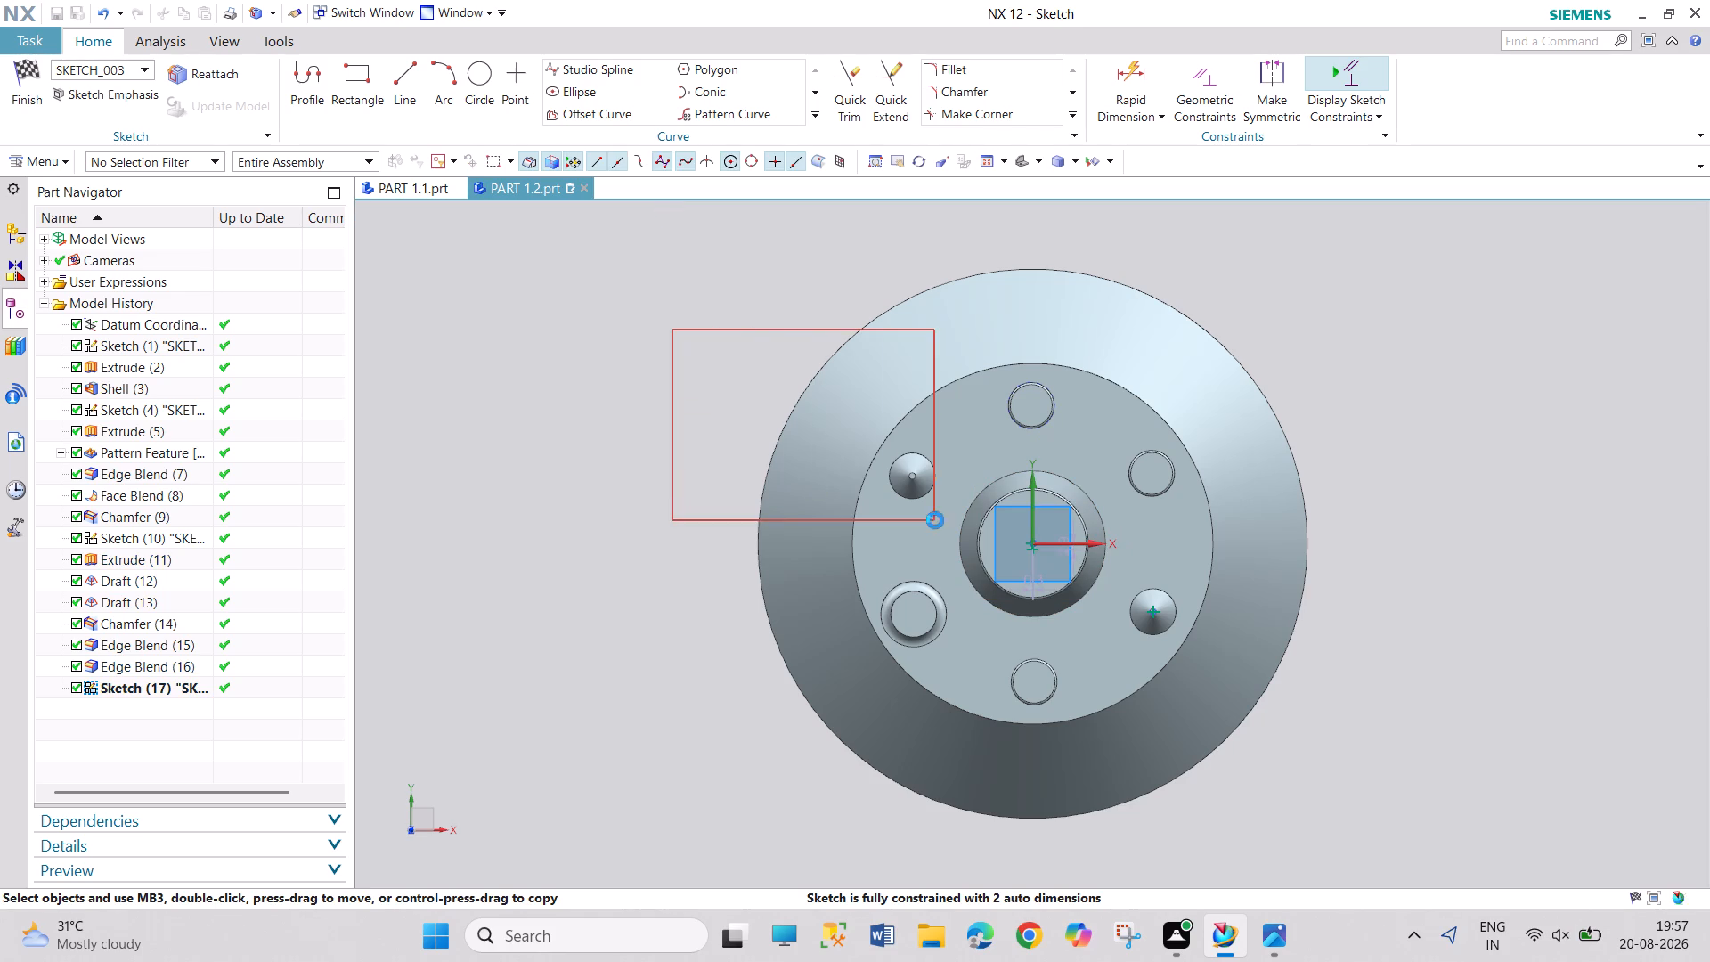
pyautogui.click(28, 94)
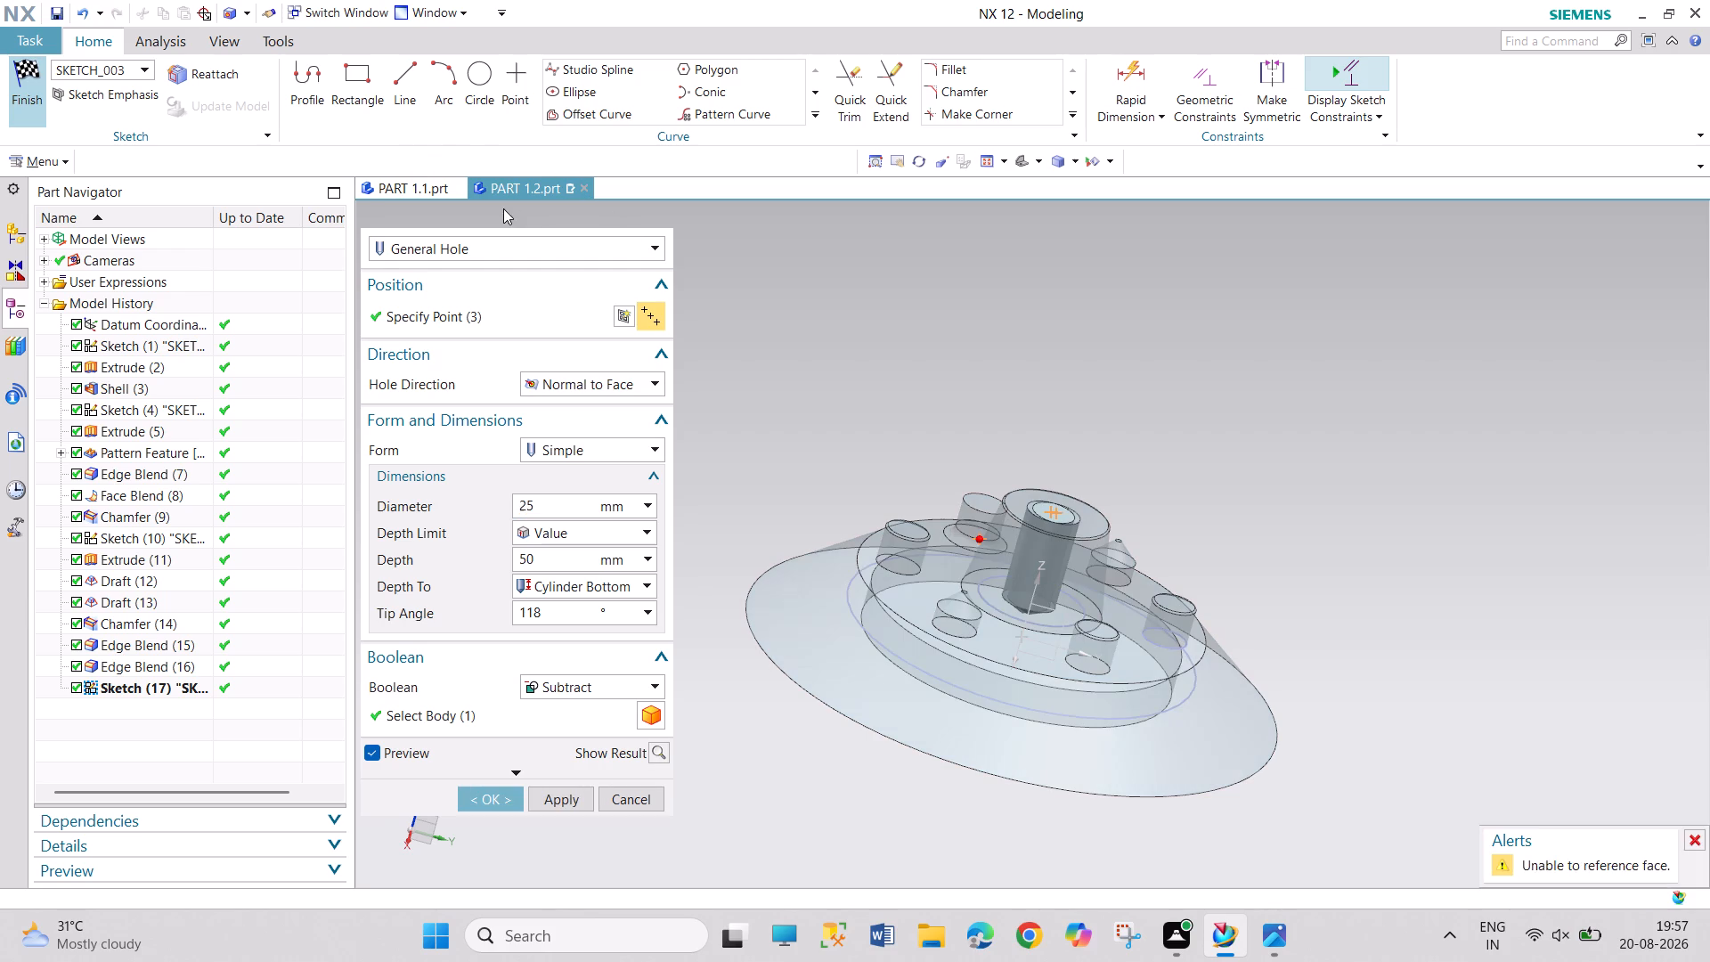
pyautogui.click(289, 83)
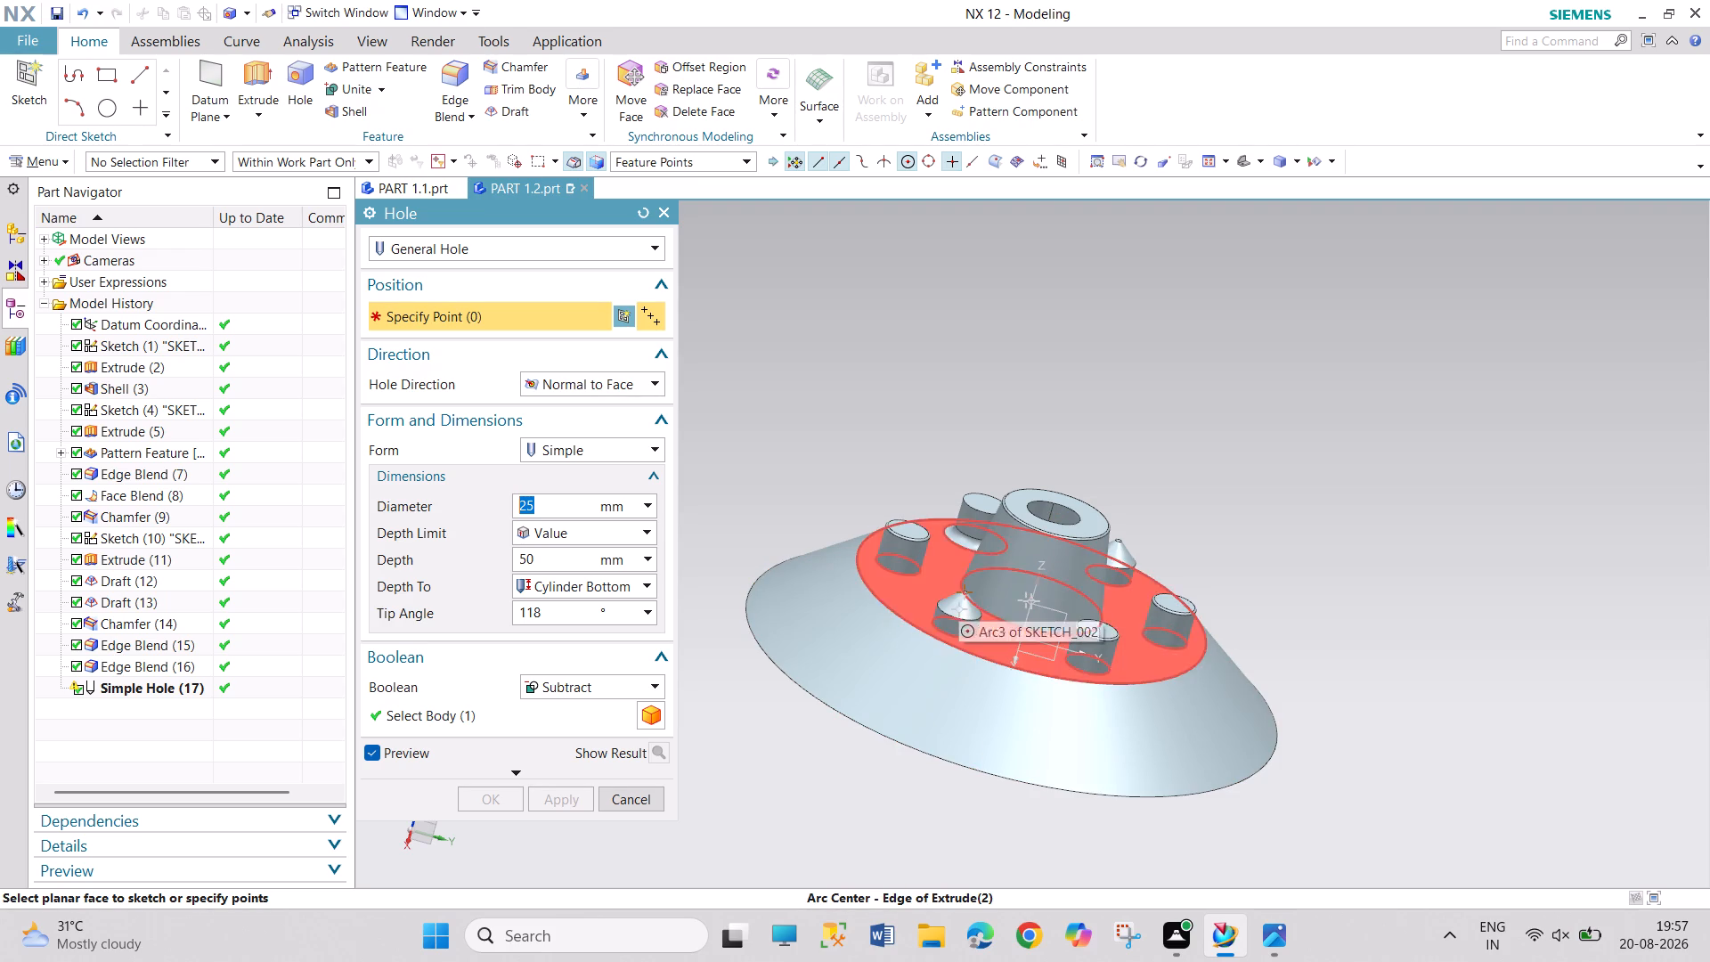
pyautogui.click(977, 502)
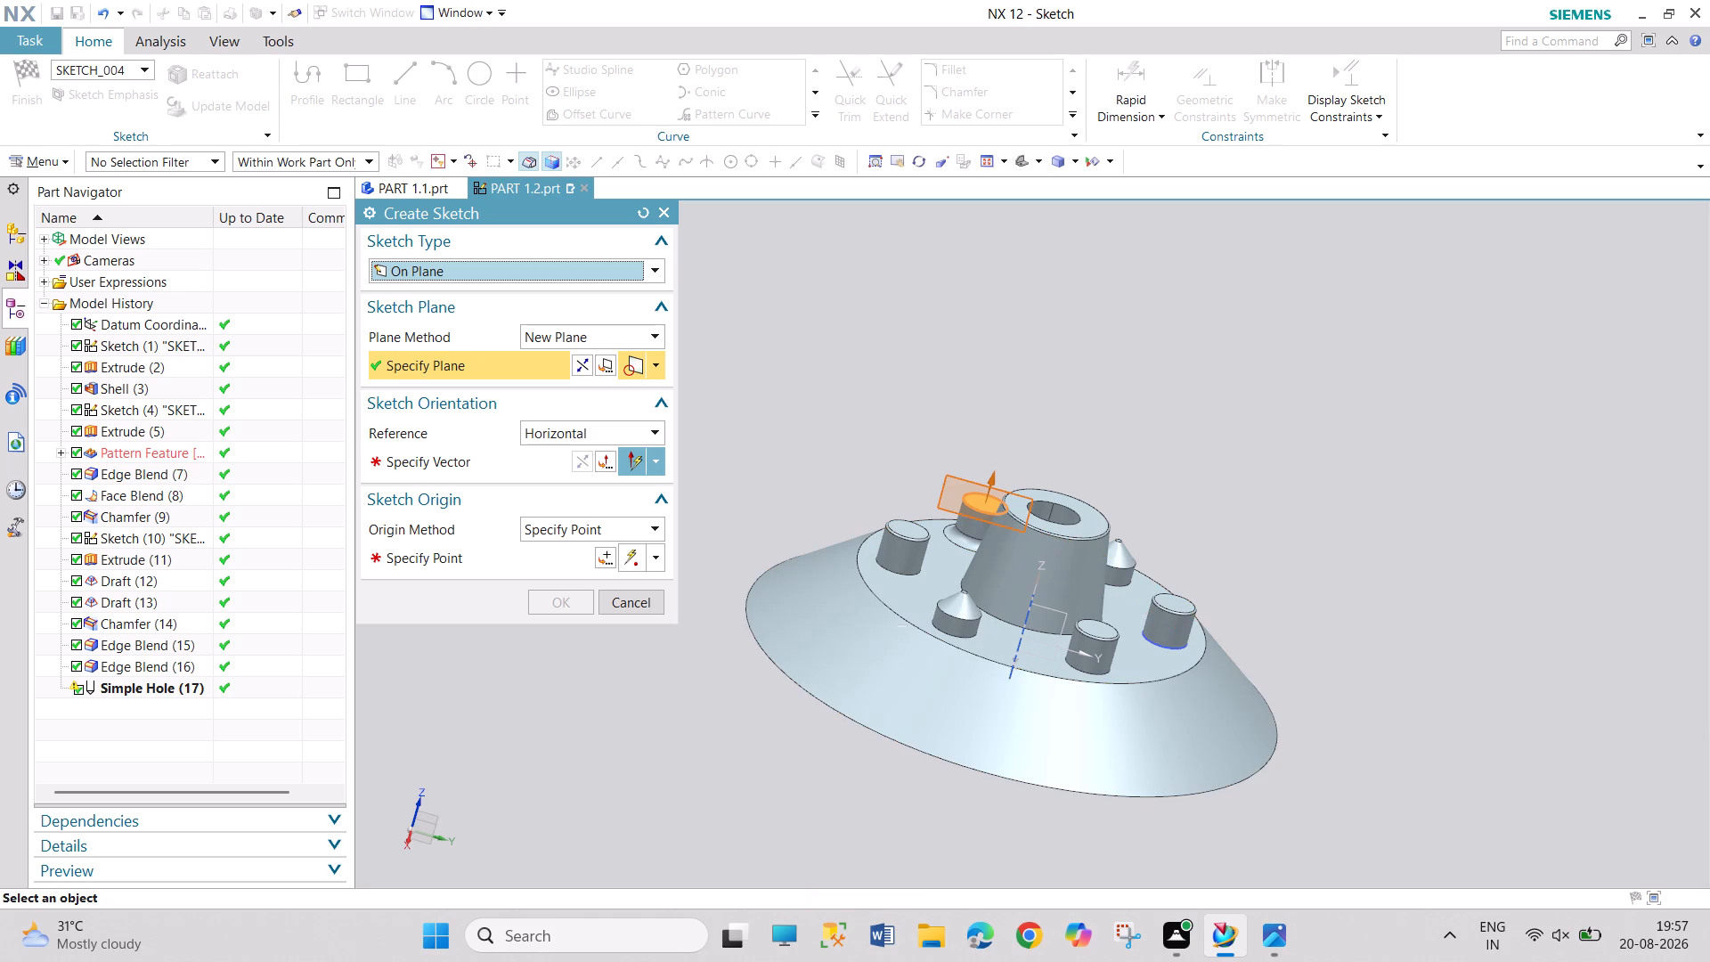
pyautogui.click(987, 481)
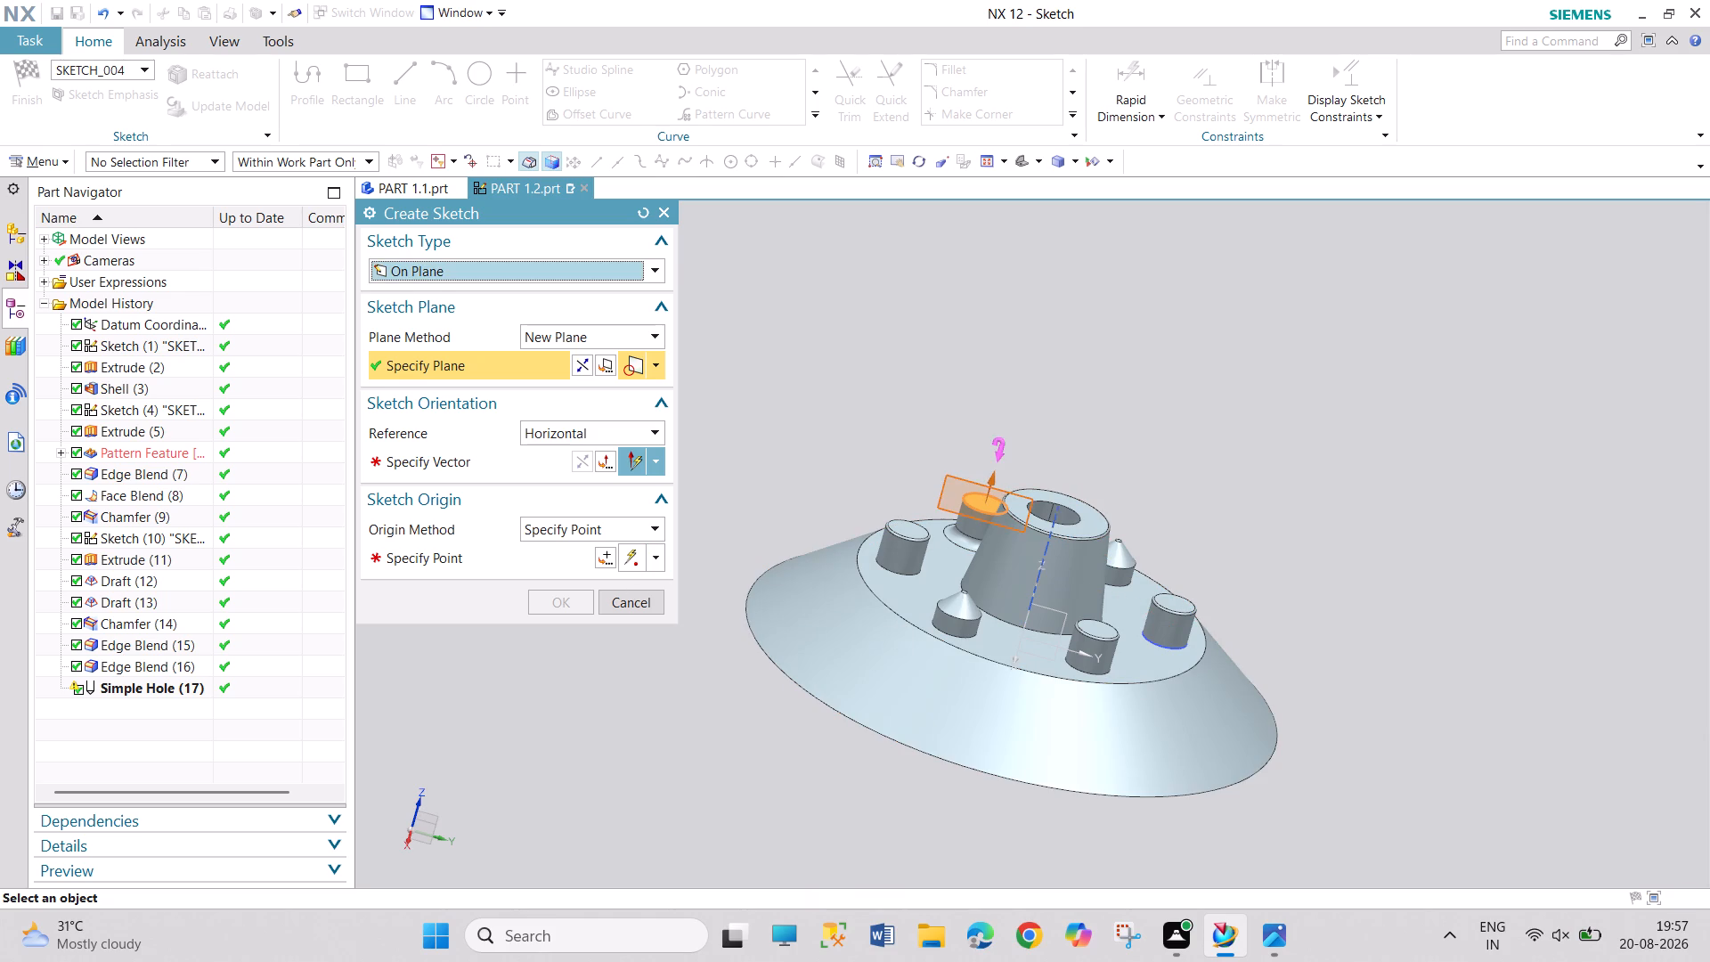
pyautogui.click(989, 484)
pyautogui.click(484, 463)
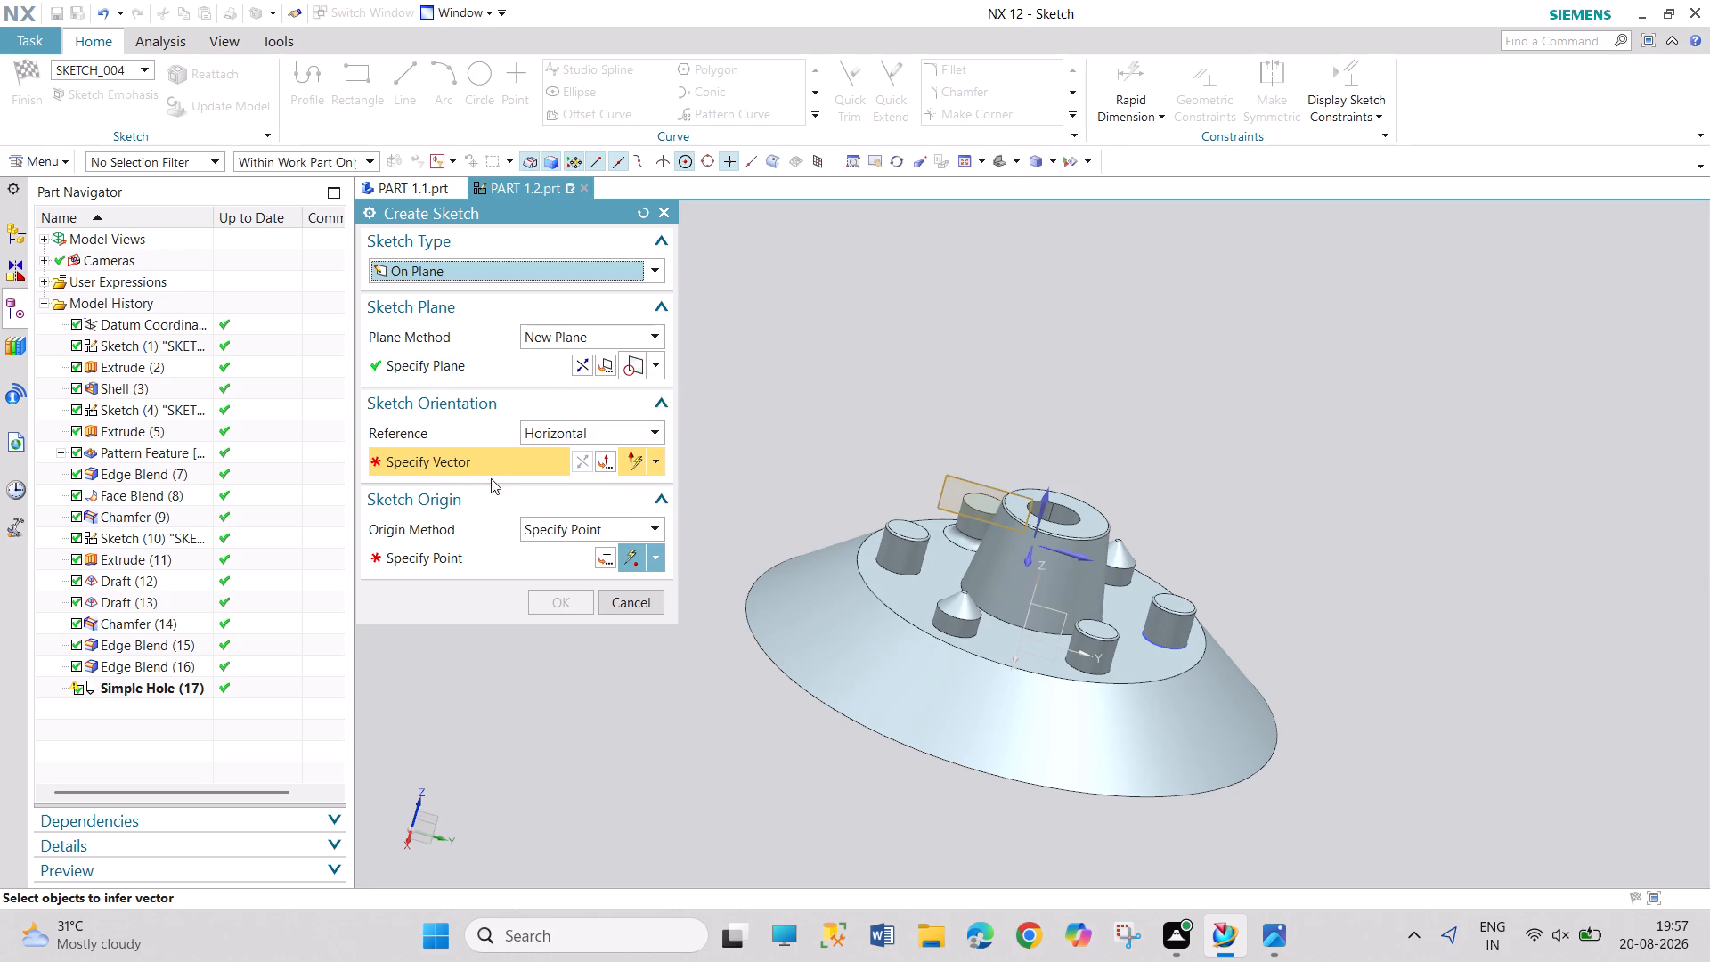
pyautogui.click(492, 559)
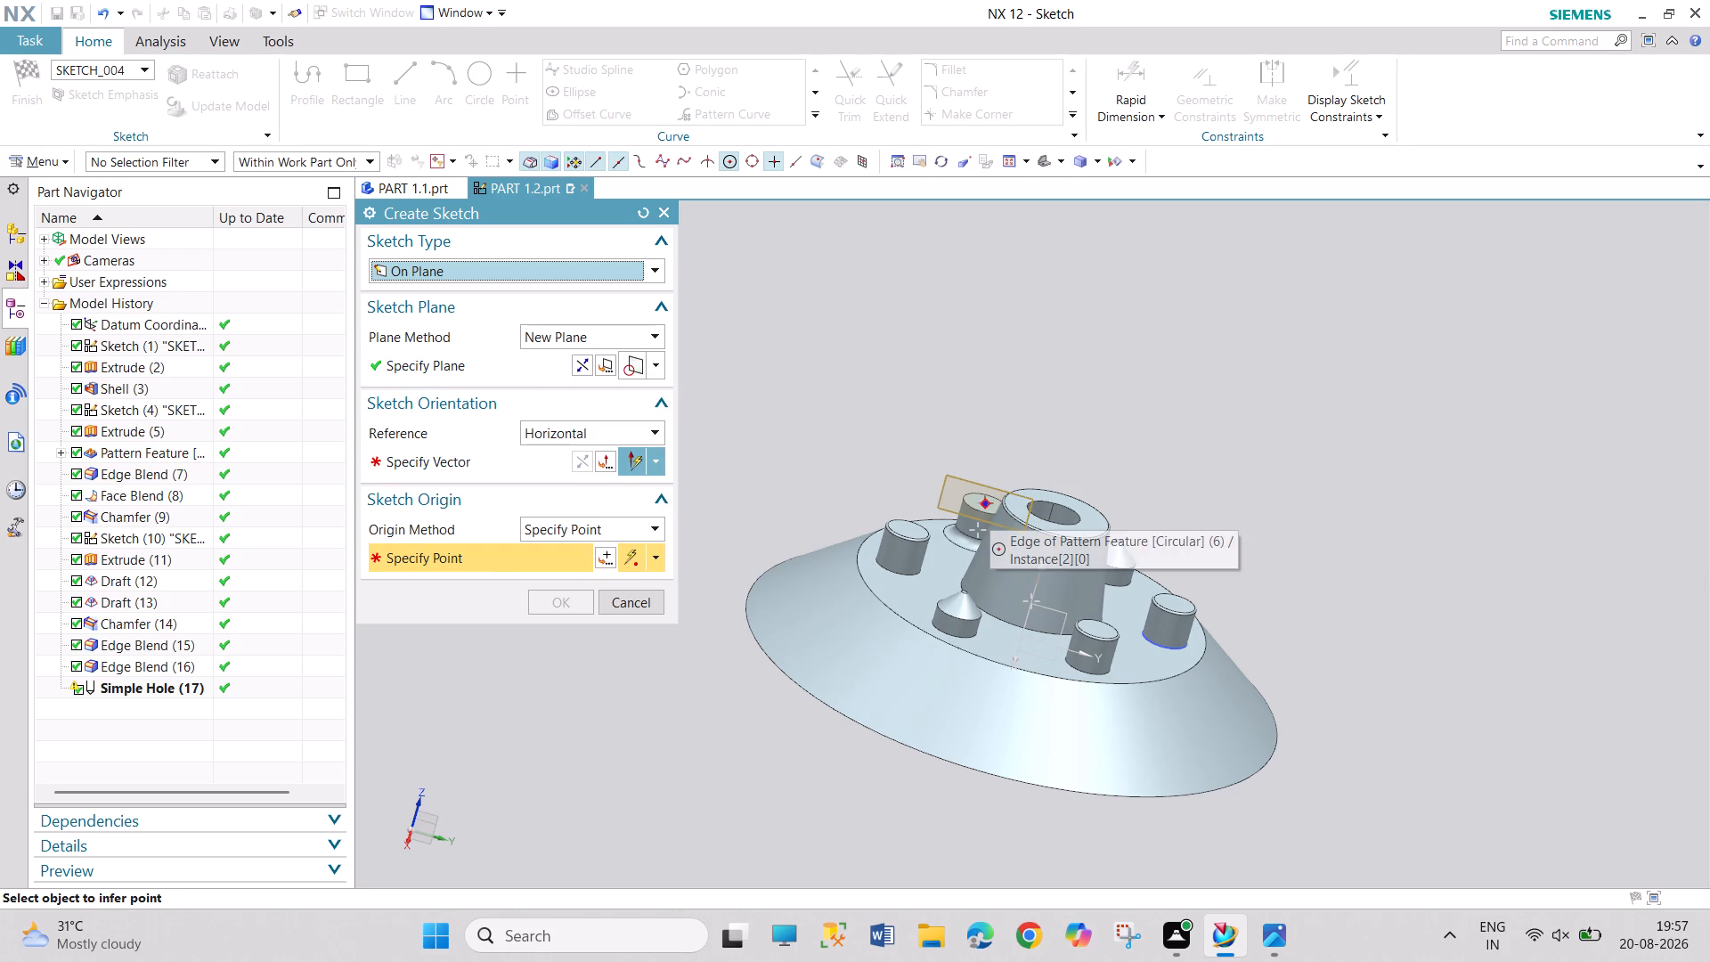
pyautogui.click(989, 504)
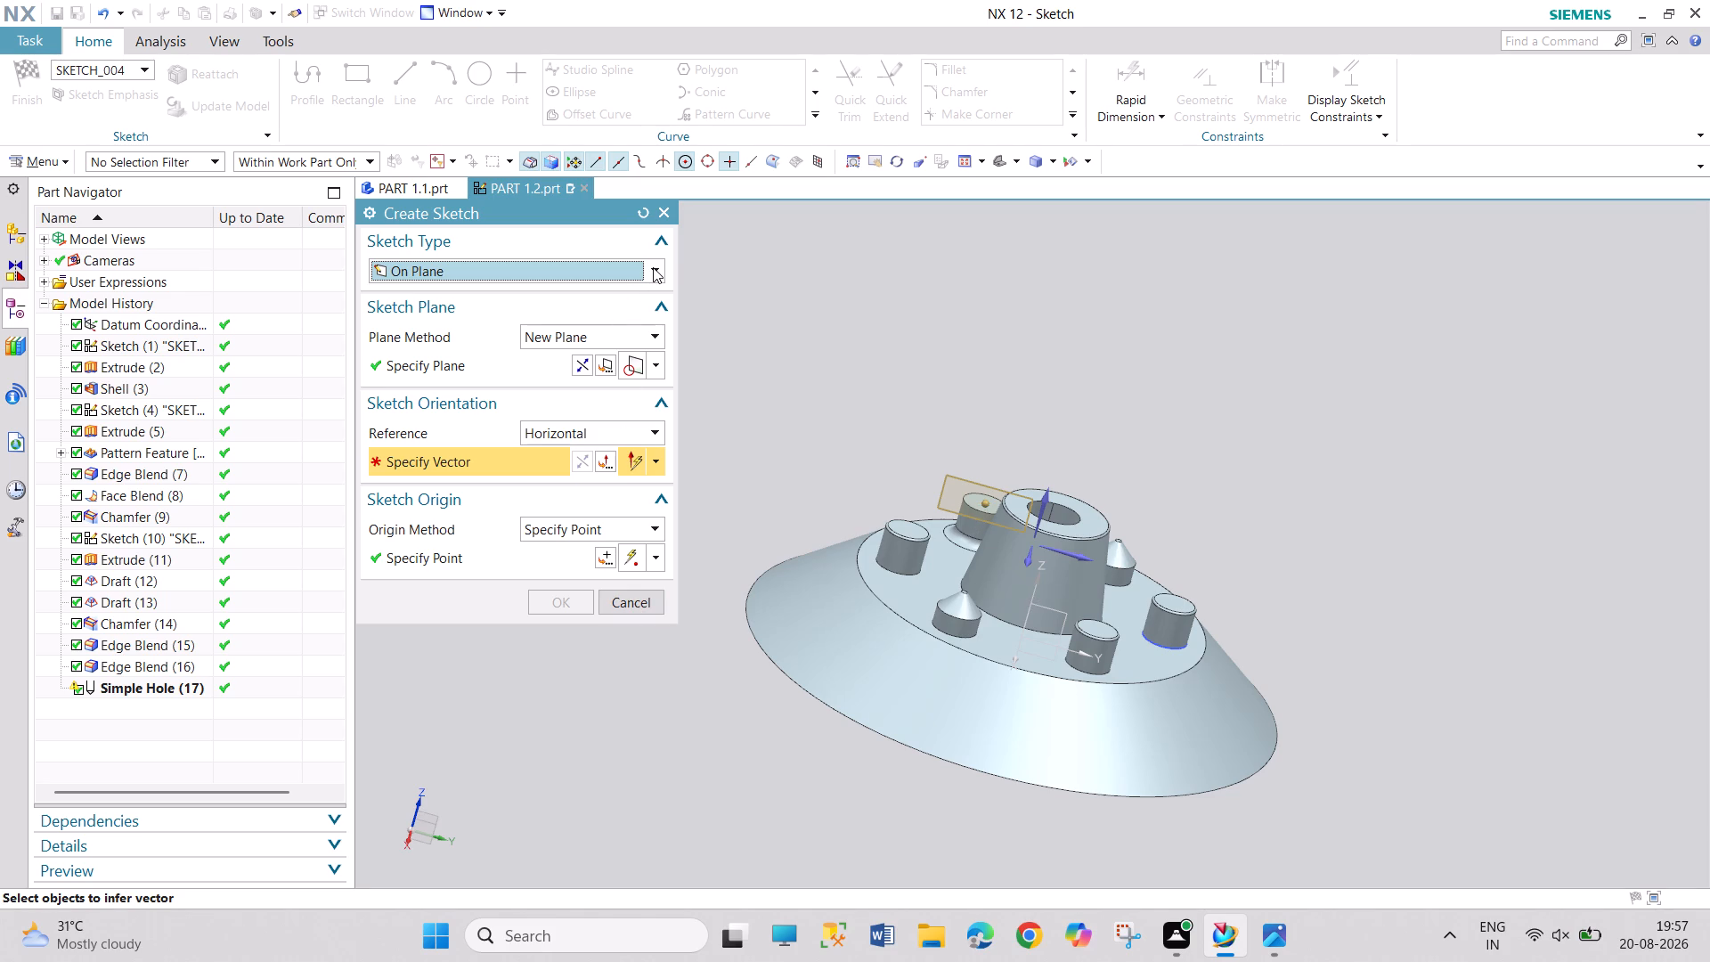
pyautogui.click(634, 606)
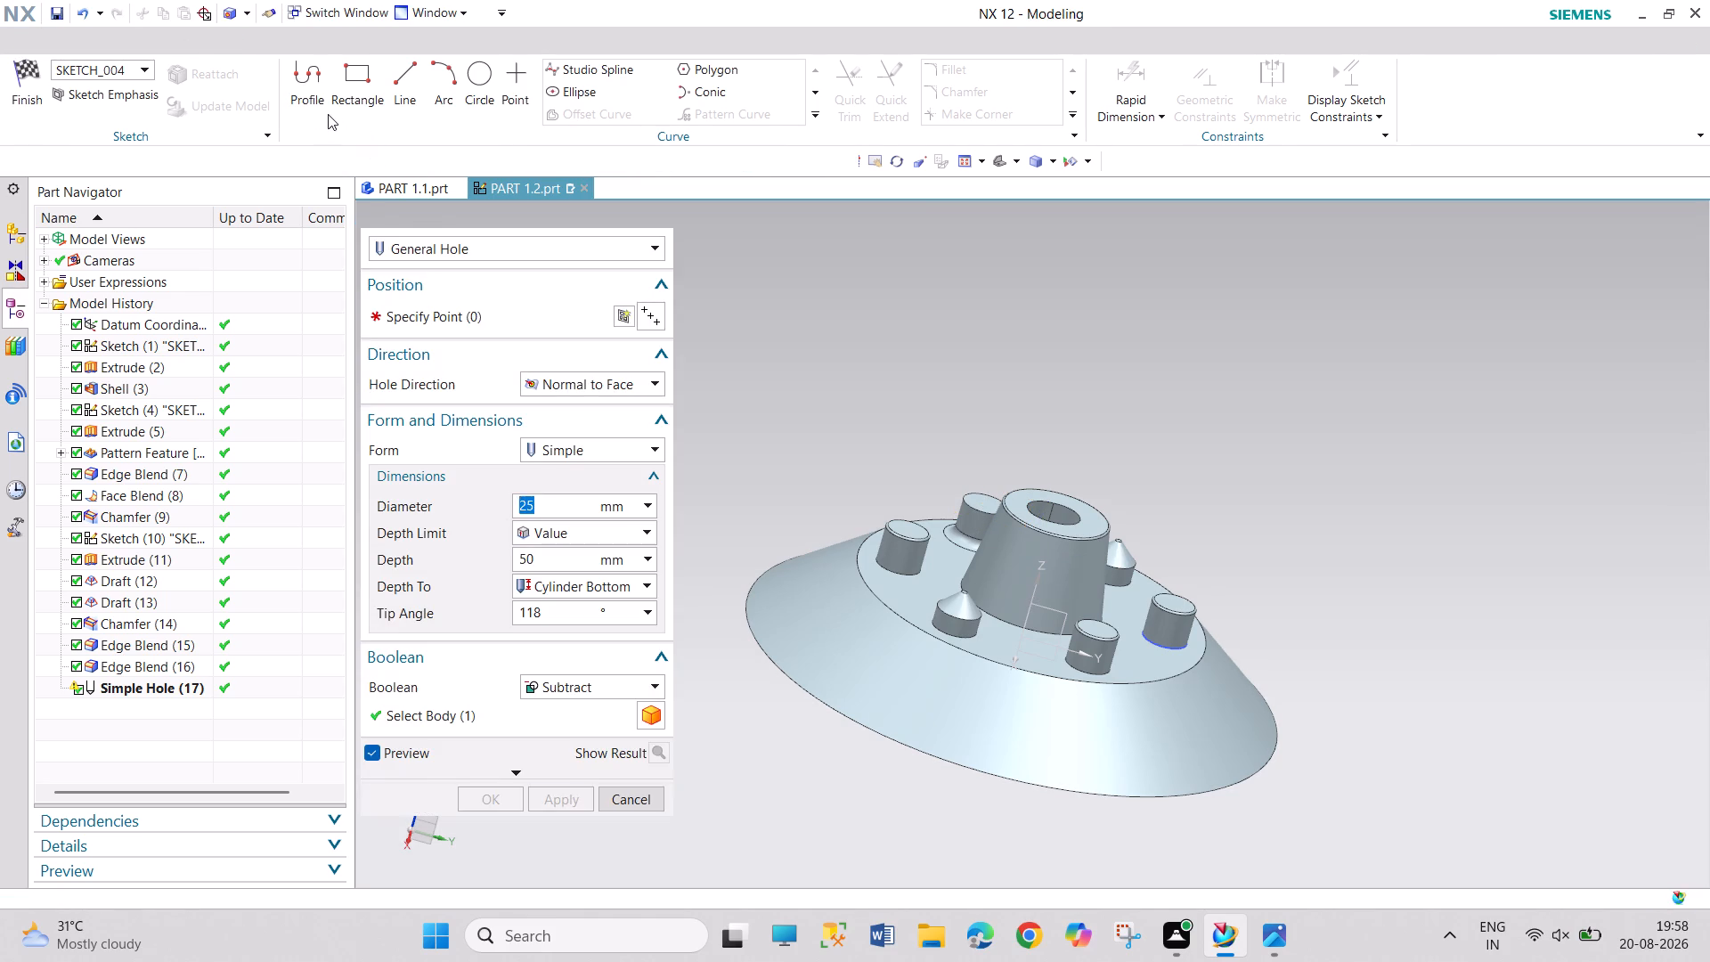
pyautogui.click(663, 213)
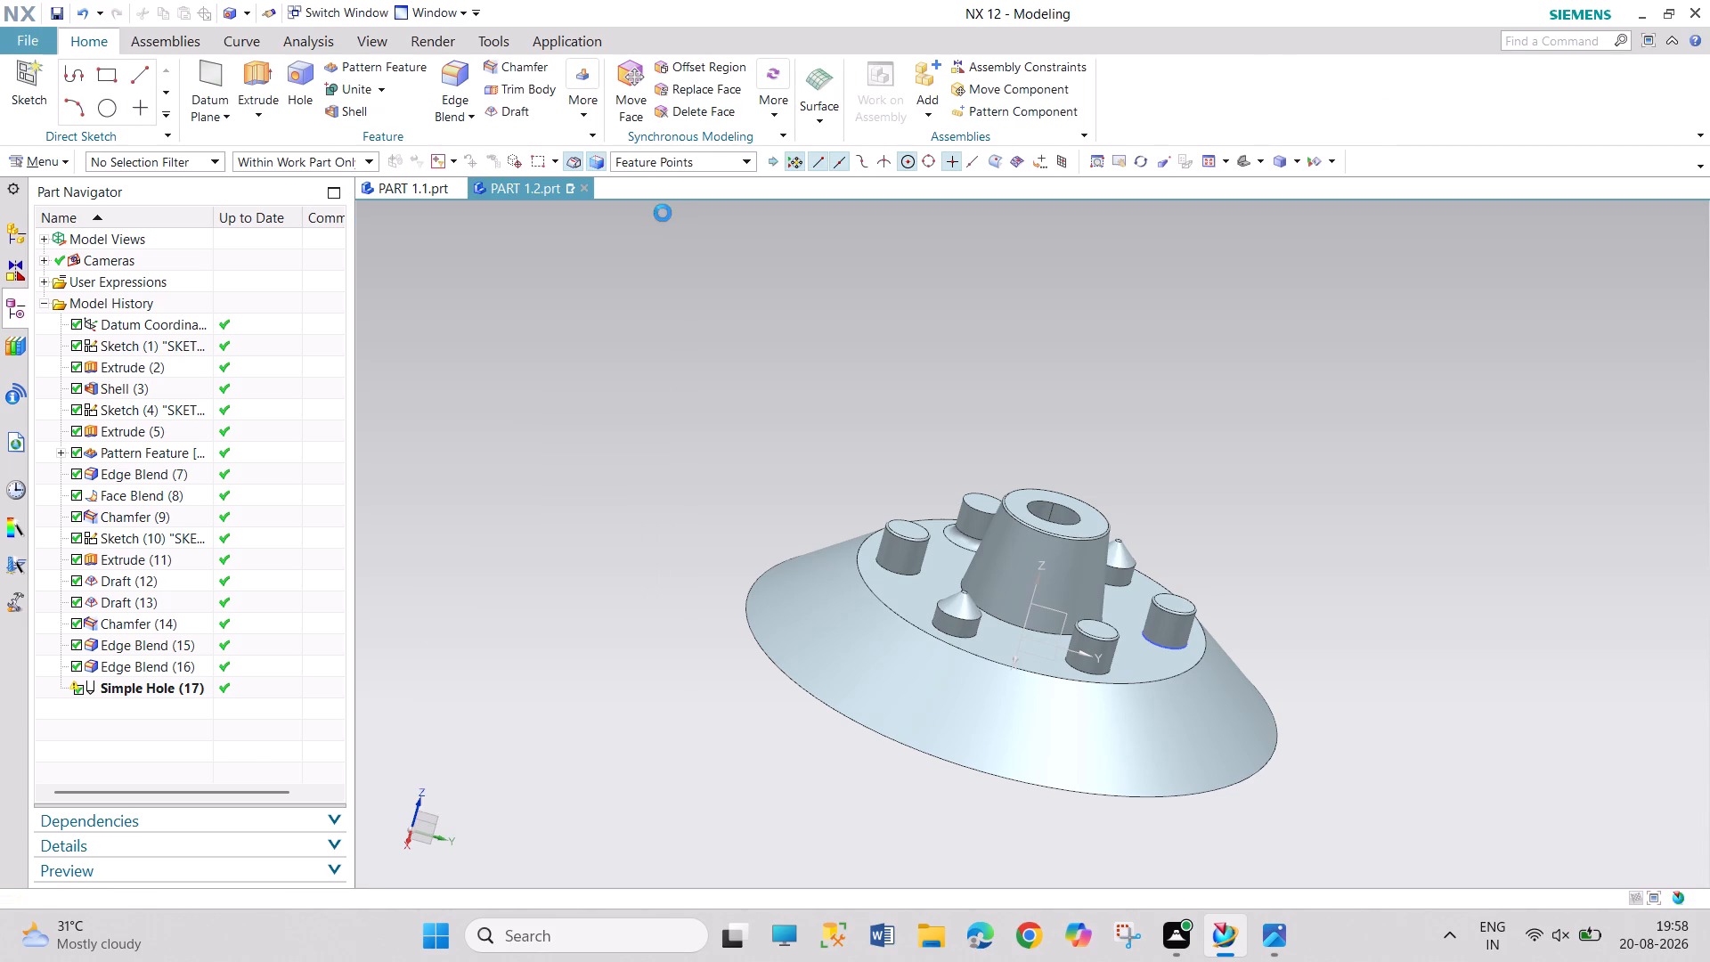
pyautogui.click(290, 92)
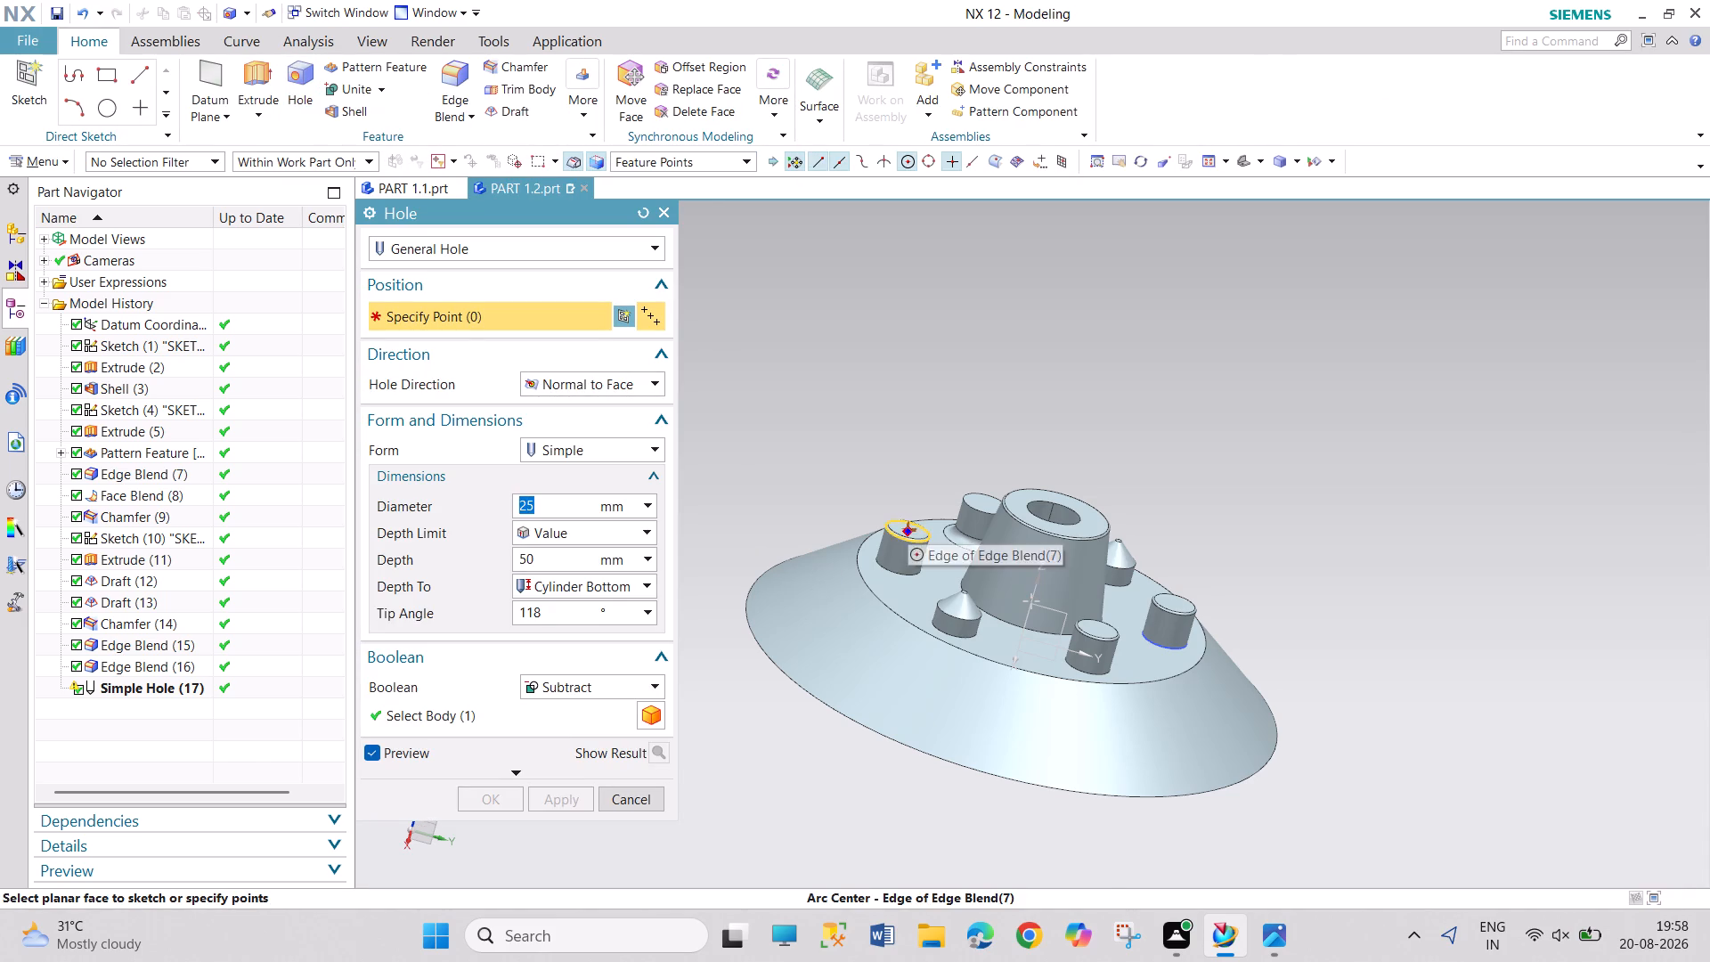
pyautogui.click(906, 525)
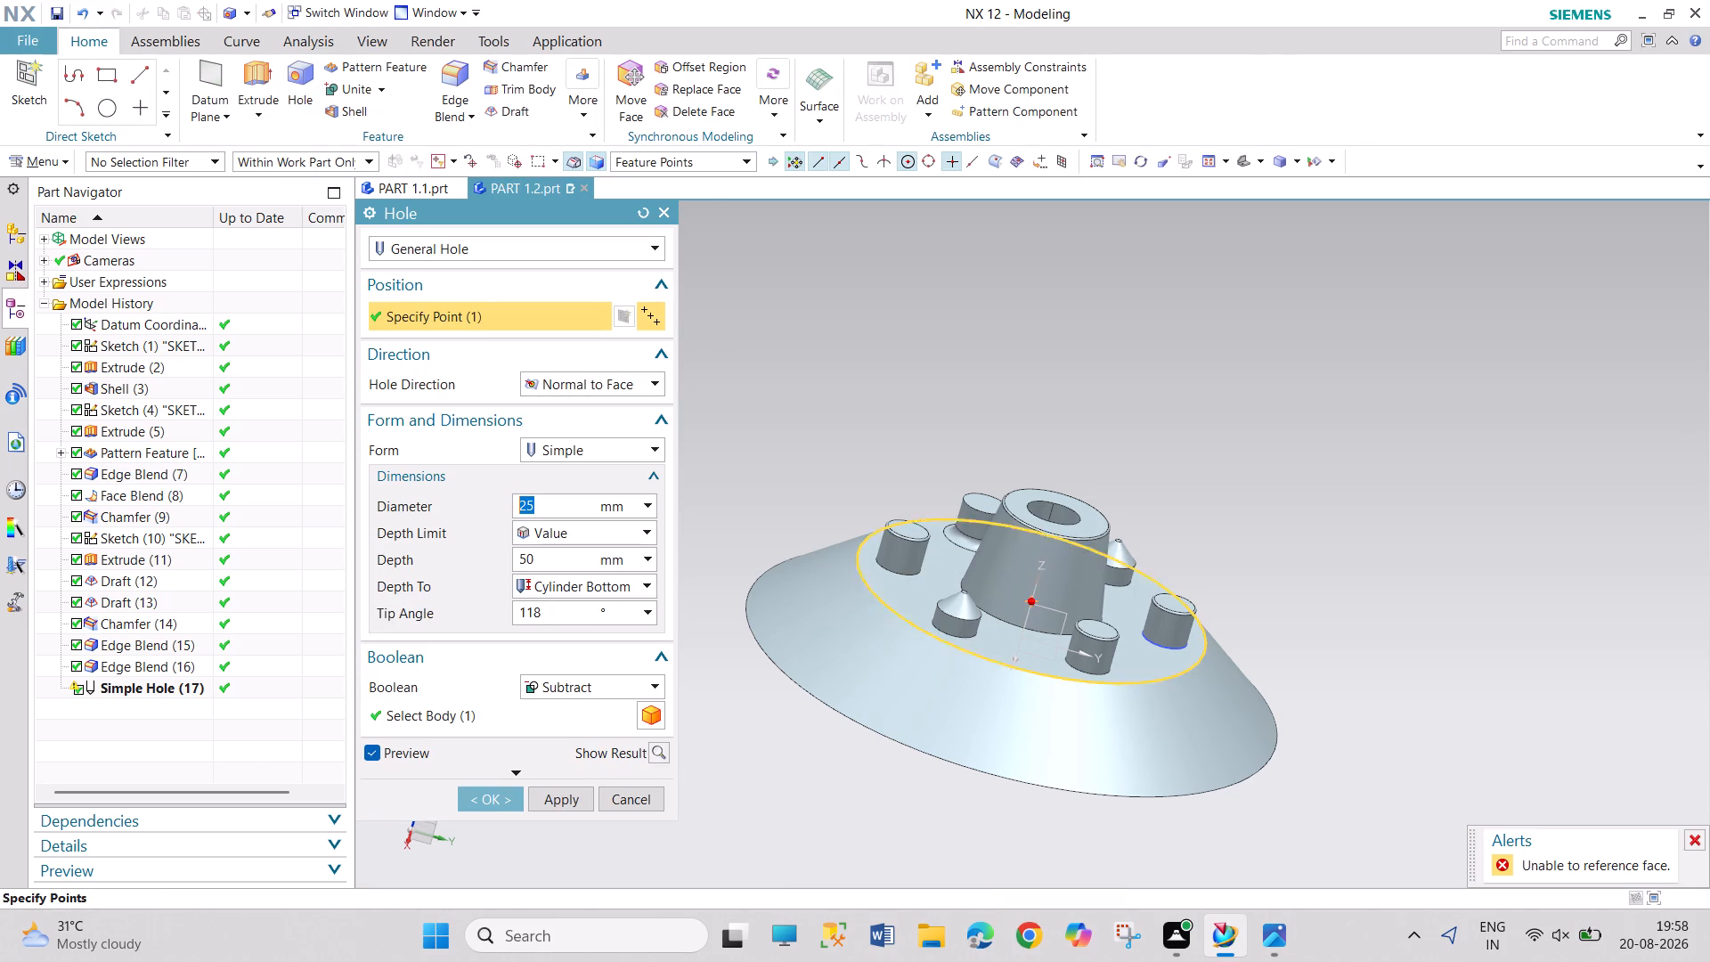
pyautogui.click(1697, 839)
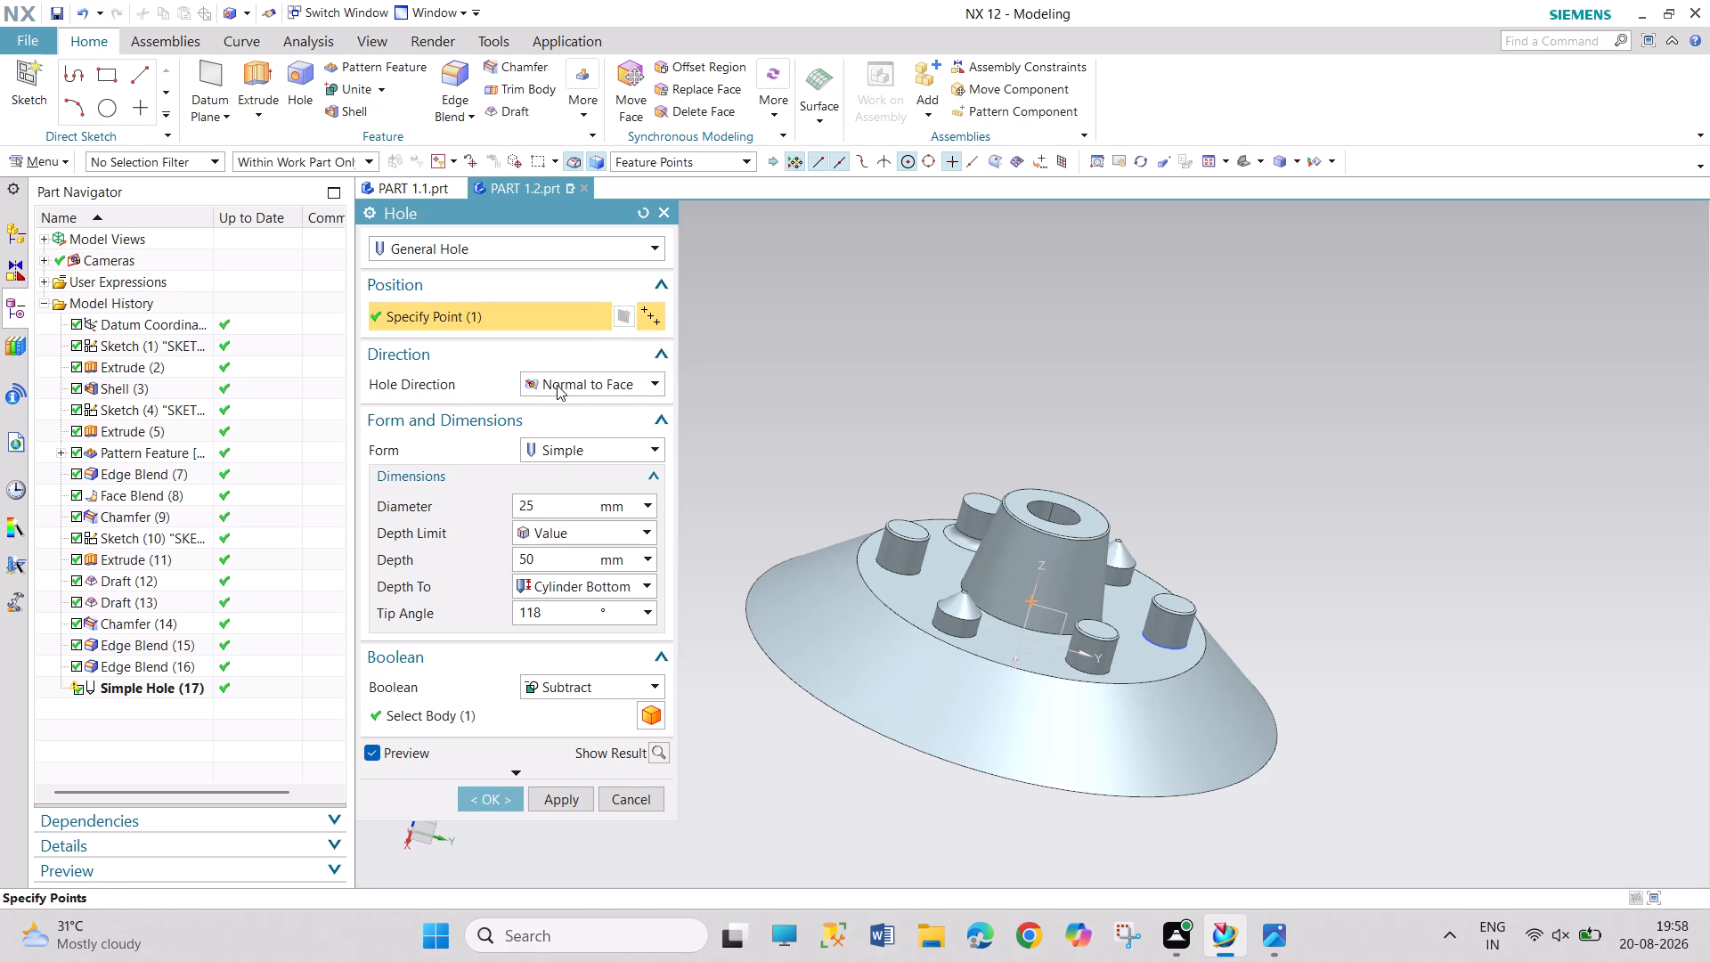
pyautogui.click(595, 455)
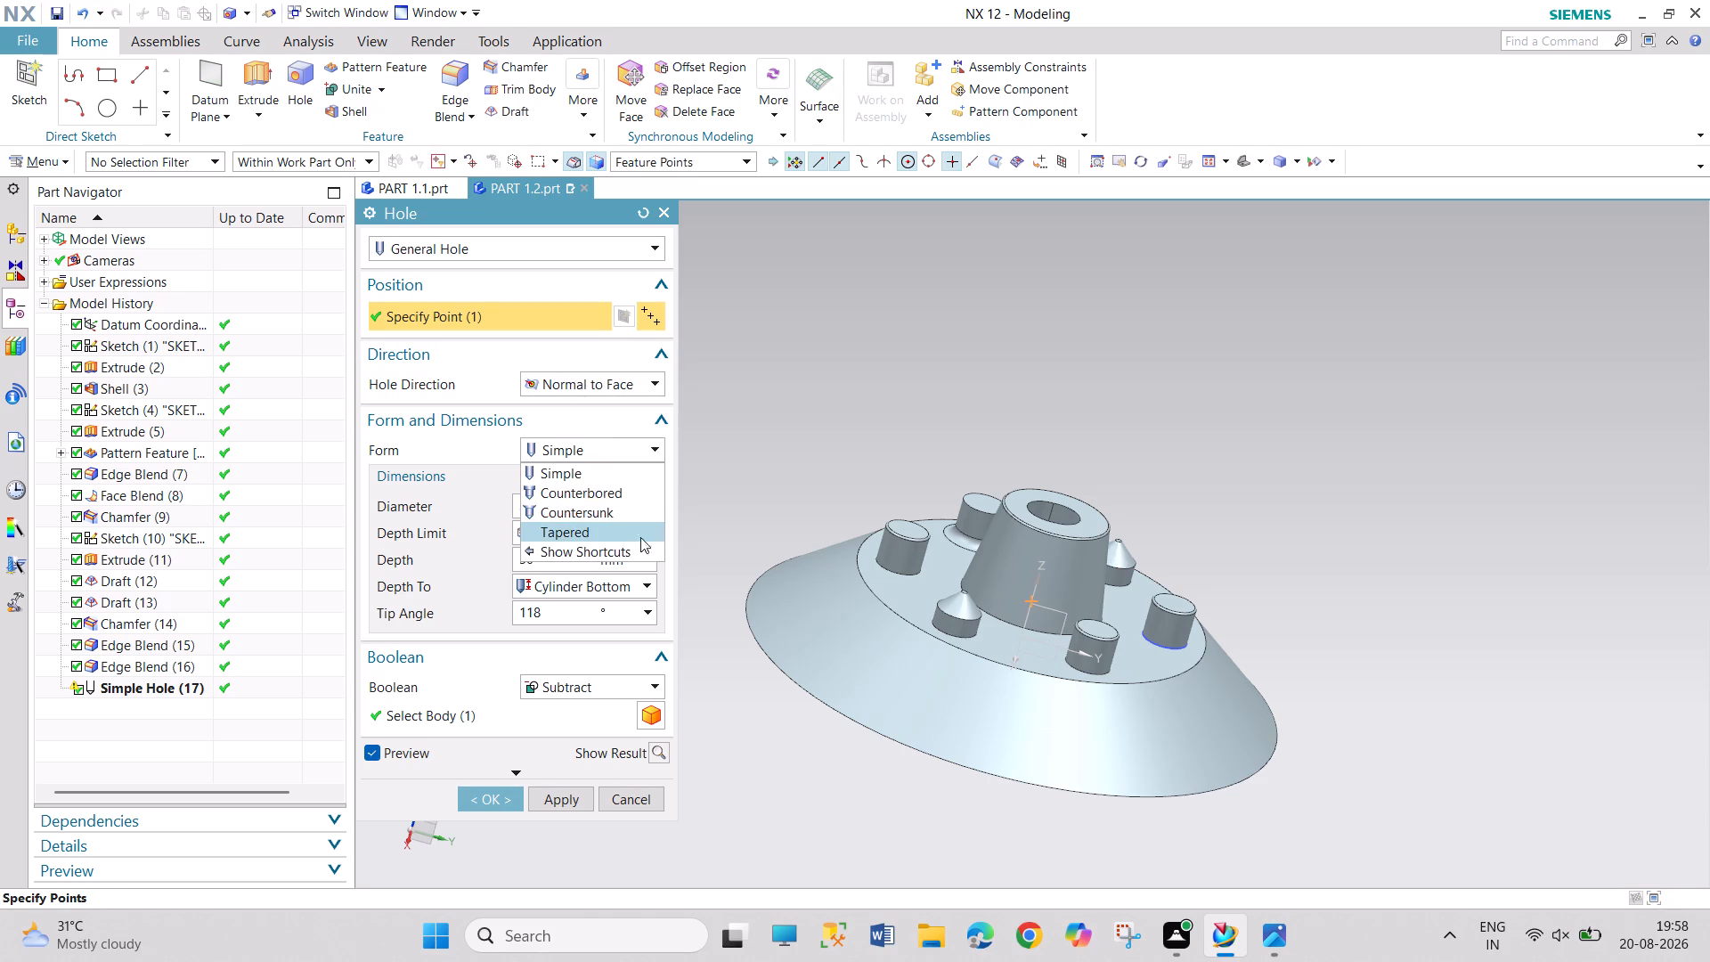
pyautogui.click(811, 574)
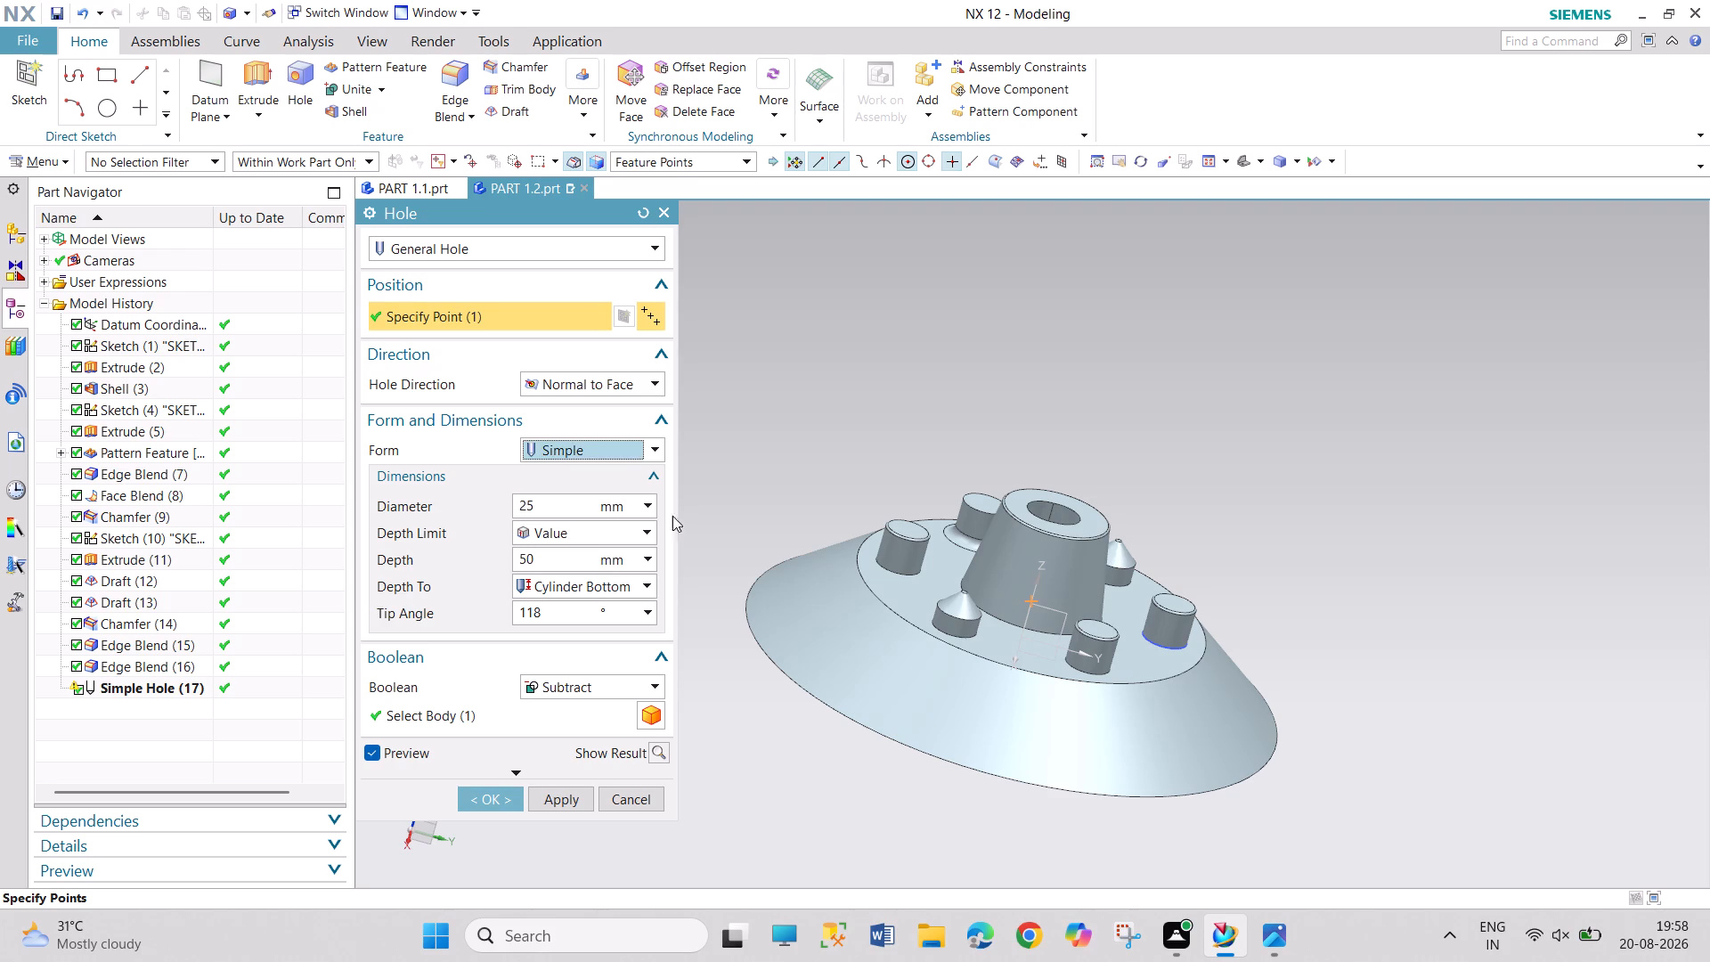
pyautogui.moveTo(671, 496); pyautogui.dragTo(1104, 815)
# Examine the central cylinder's hole and its conical bottom close up and from several angles, and abandon the pending additional hole.
pyautogui.moveTo(1159, 494); pyautogui.dragTo(1103, 622, button='middle')
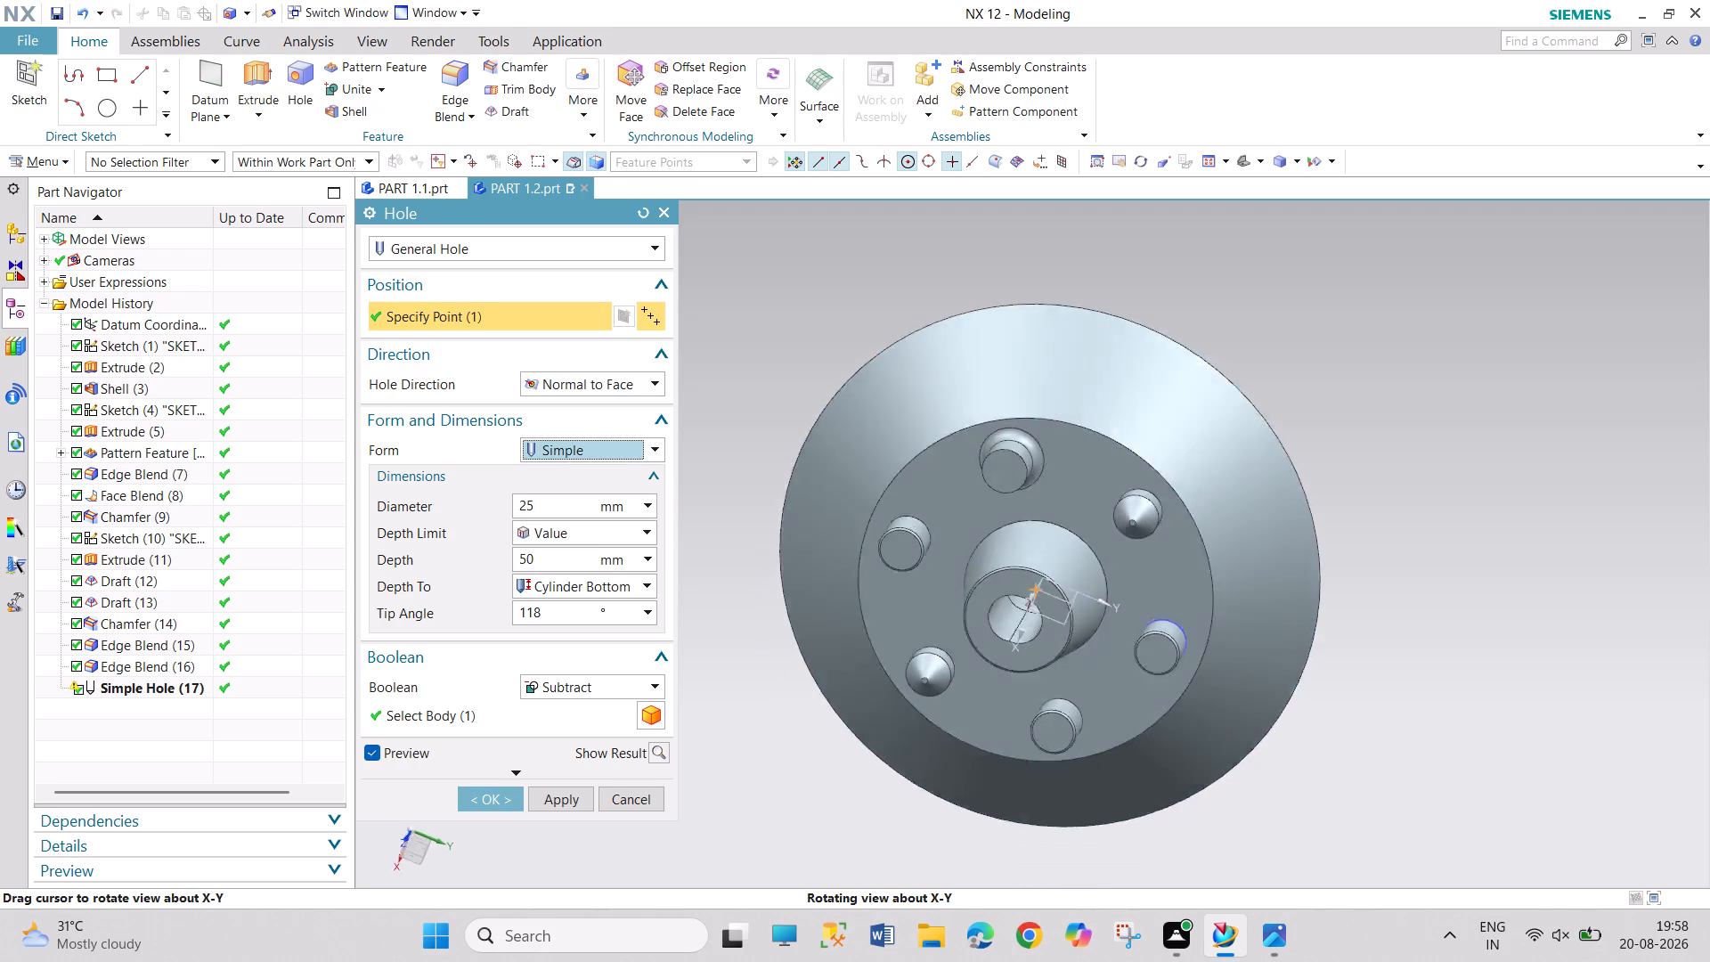
pyautogui.moveTo(1103, 622); pyautogui.dragTo(1124, 597, button='middle')
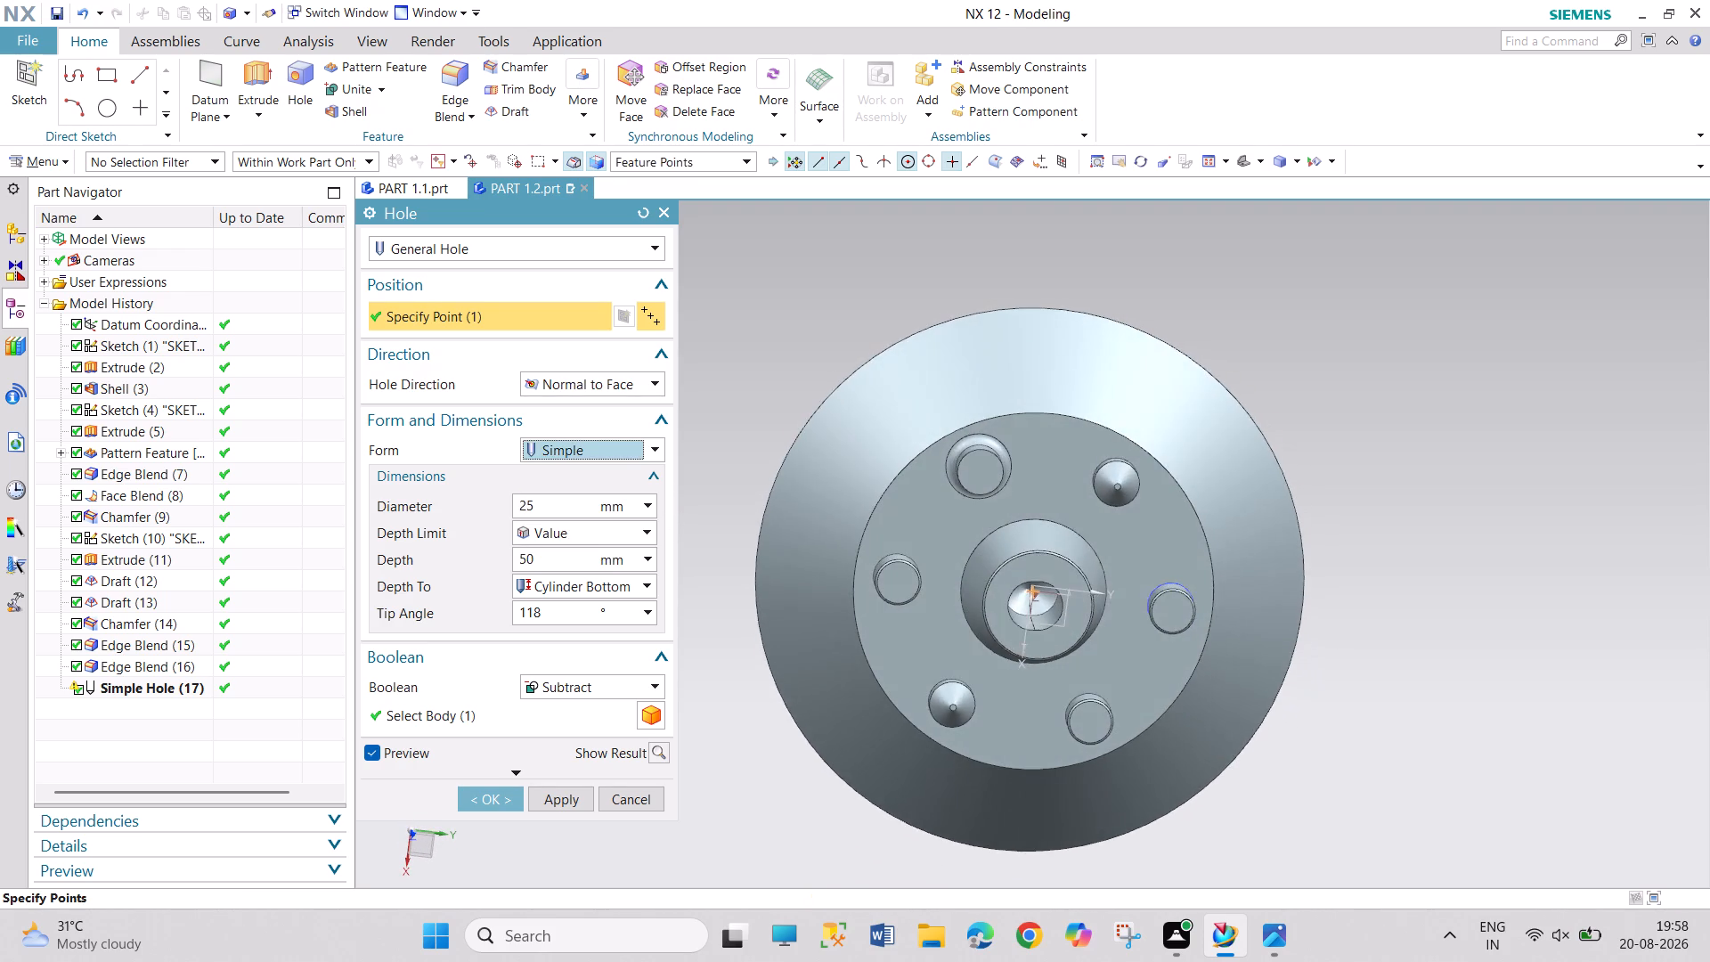
pyautogui.scroll(-3, 1063, 638)
pyautogui.scroll(7, 1063, 638)
pyautogui.moveTo(1059, 656); pyautogui.dragTo(1057, 631, button='middle')
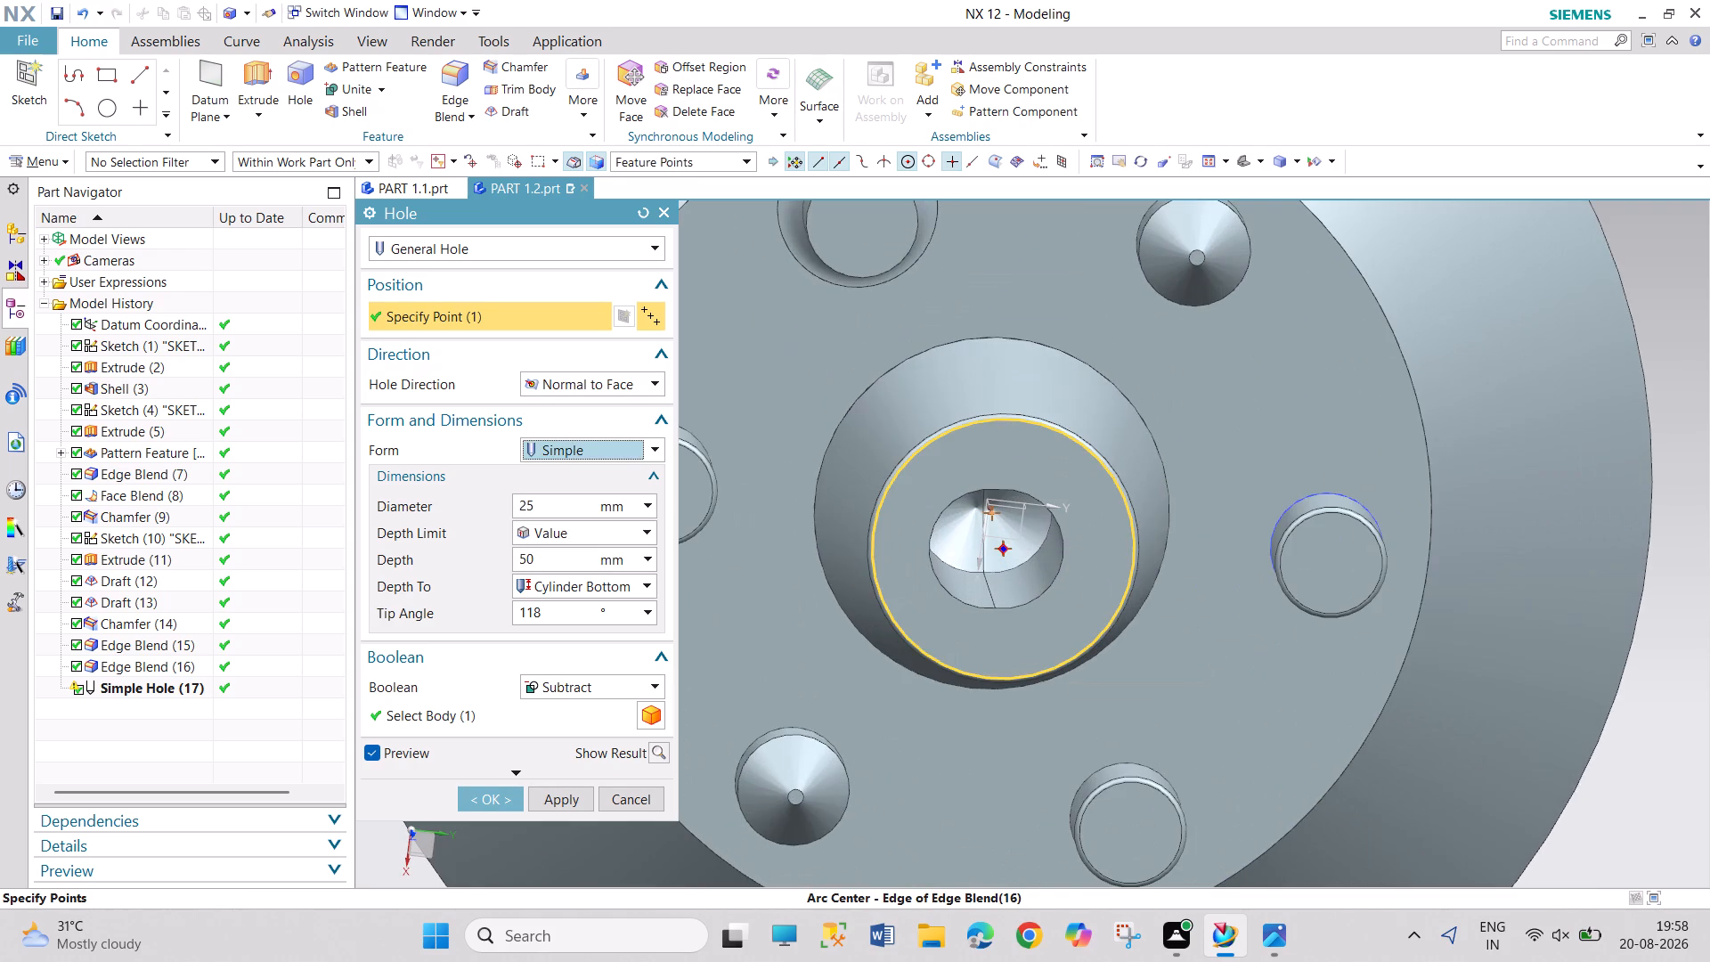
pyautogui.moveTo(1057, 631); pyautogui.dragTo(1053, 635, button='middle')
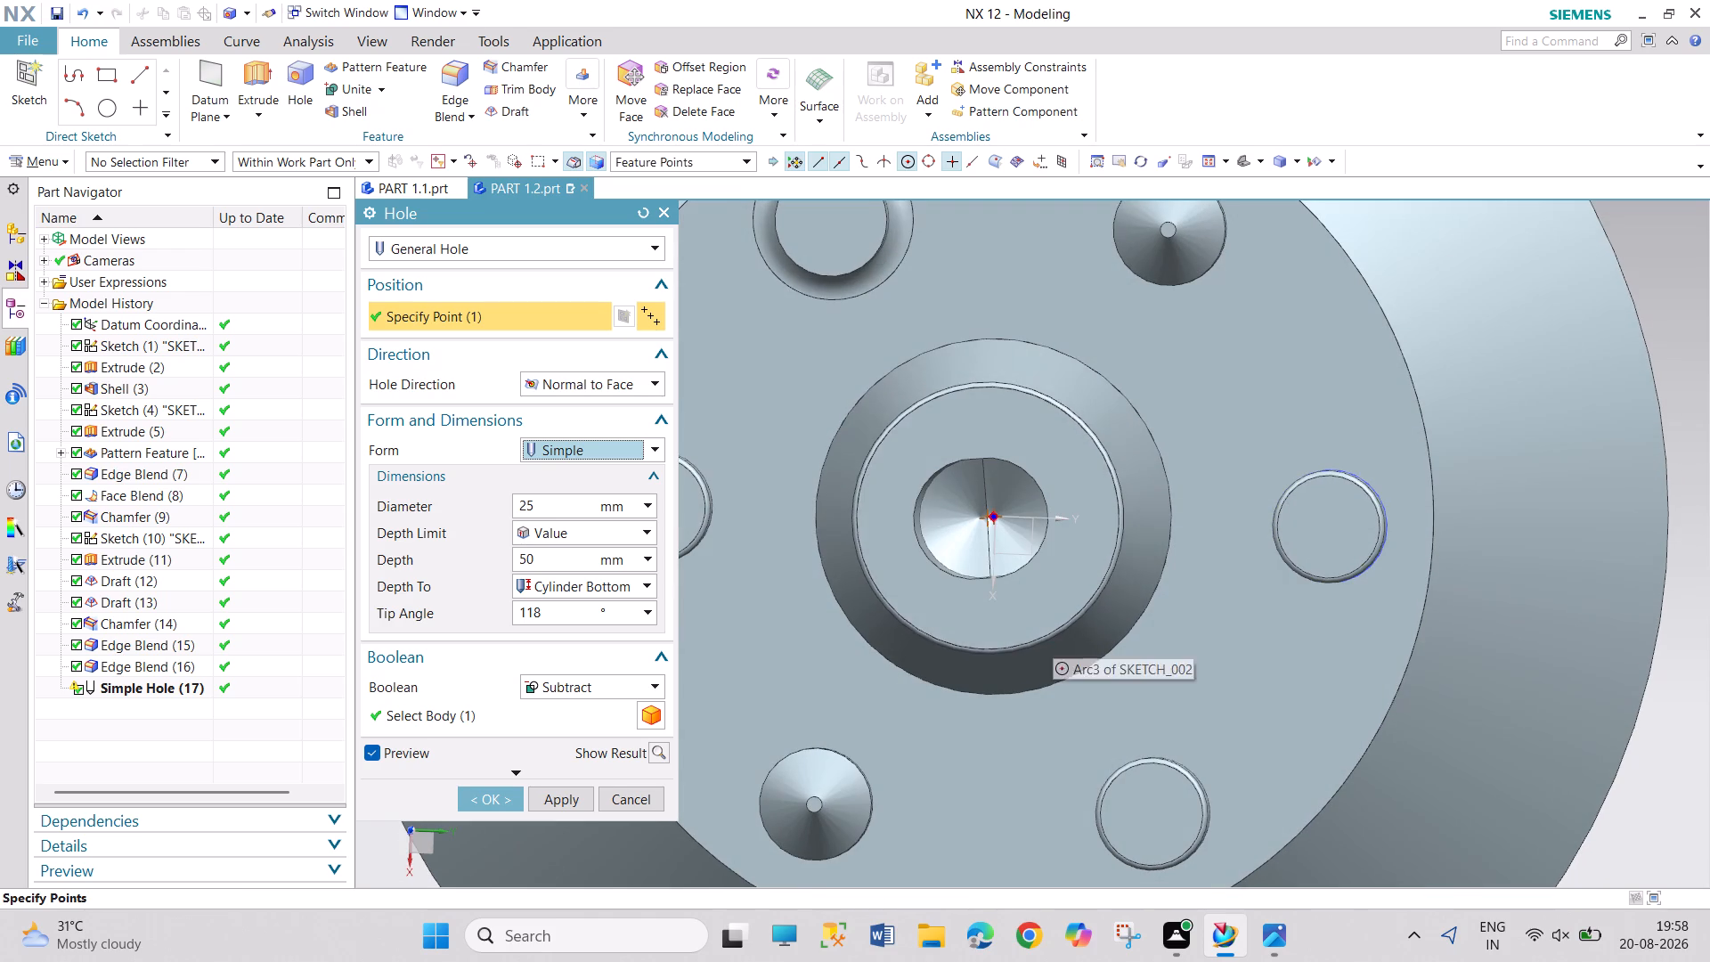
pyautogui.scroll(-3, 1013, 583)
pyautogui.scroll(4, 1006, 571)
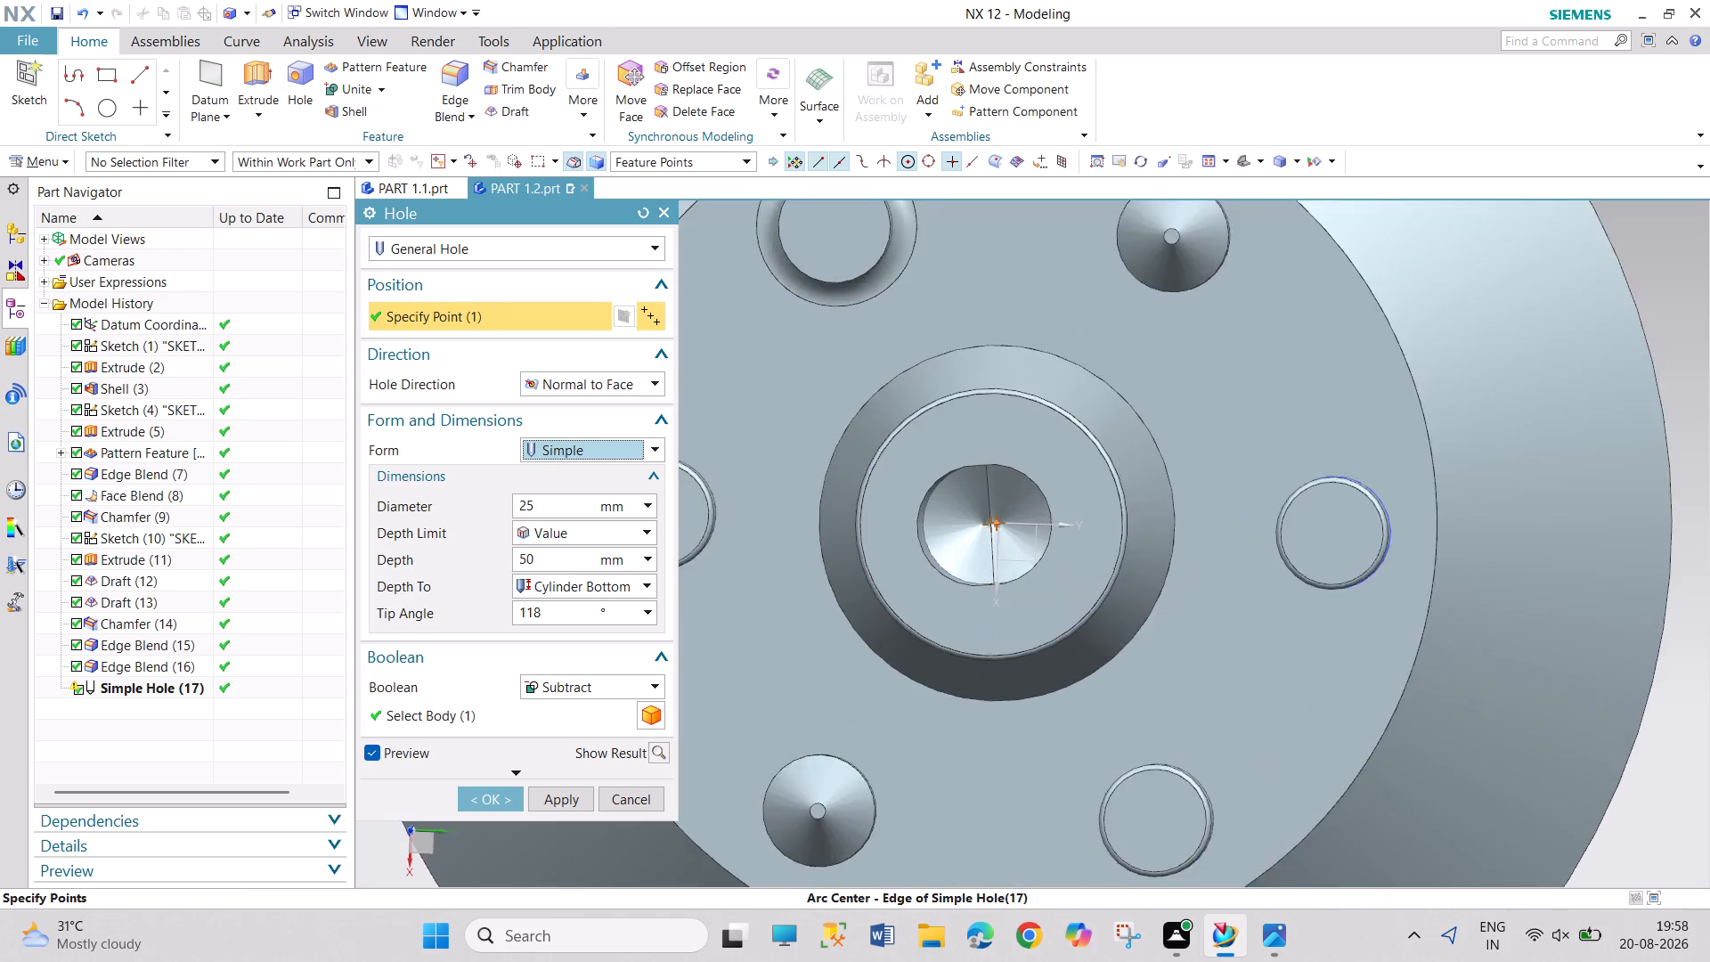
pyautogui.scroll(5, 1006, 571)
pyautogui.moveTo(1007, 553); pyautogui.dragTo(1030, 543, button='middle')
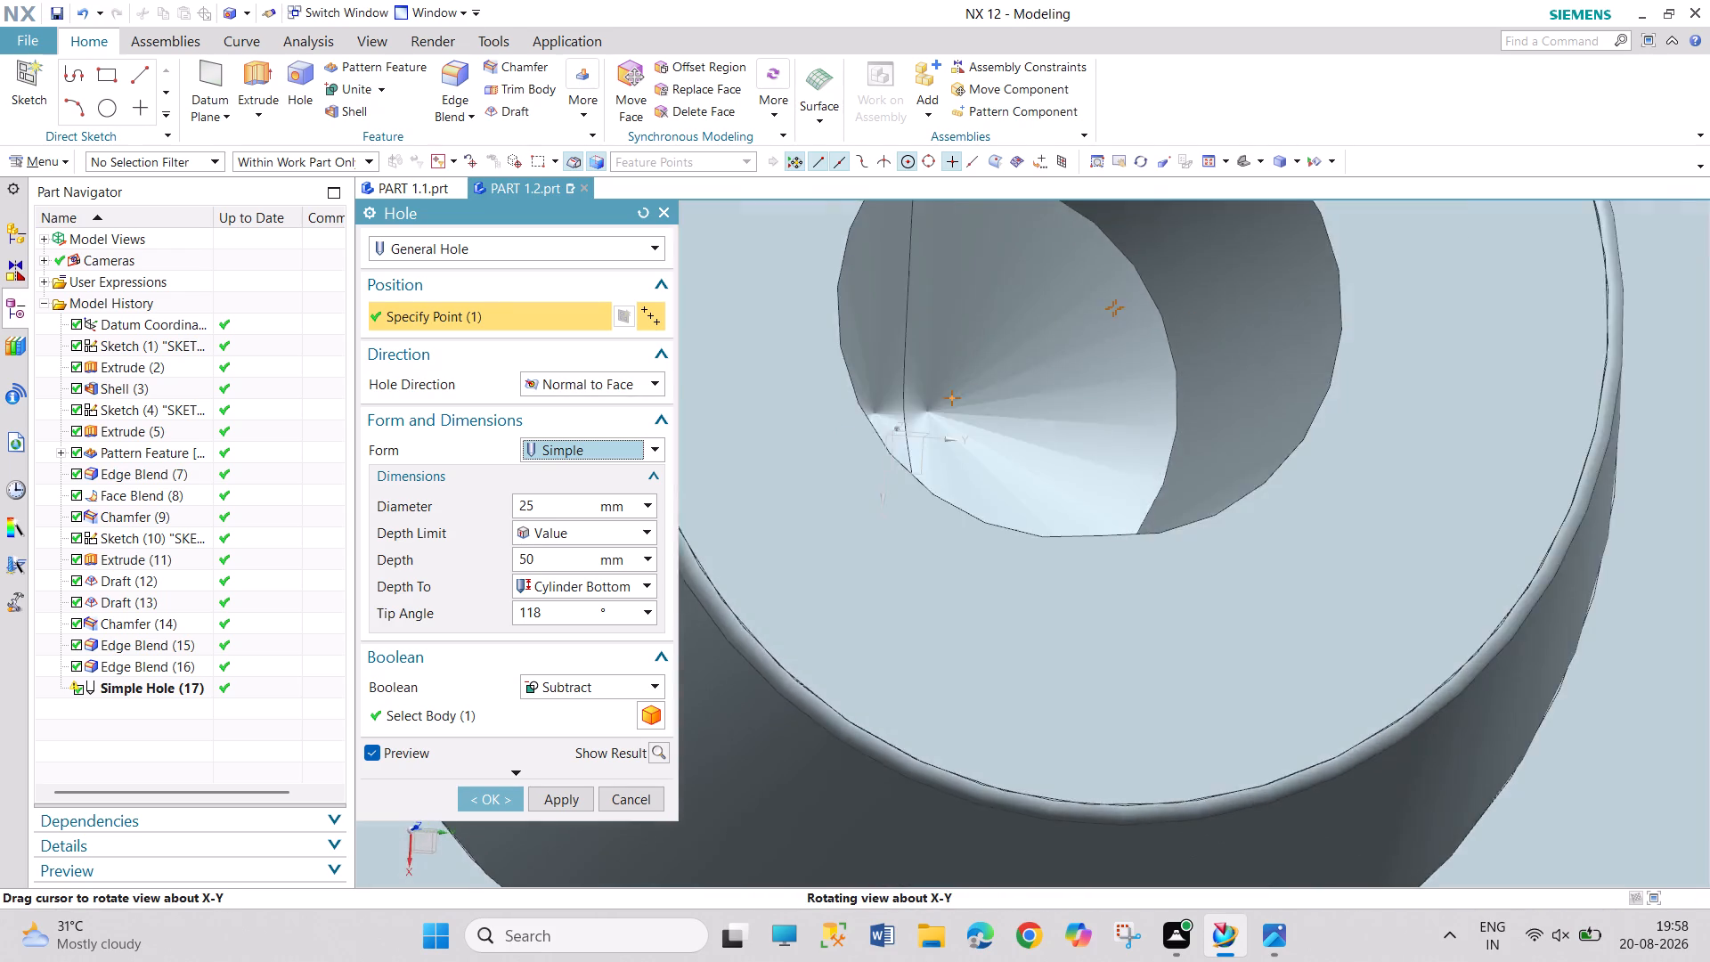
pyautogui.moveTo(1030, 543); pyautogui.dragTo(1020, 560, button='middle')
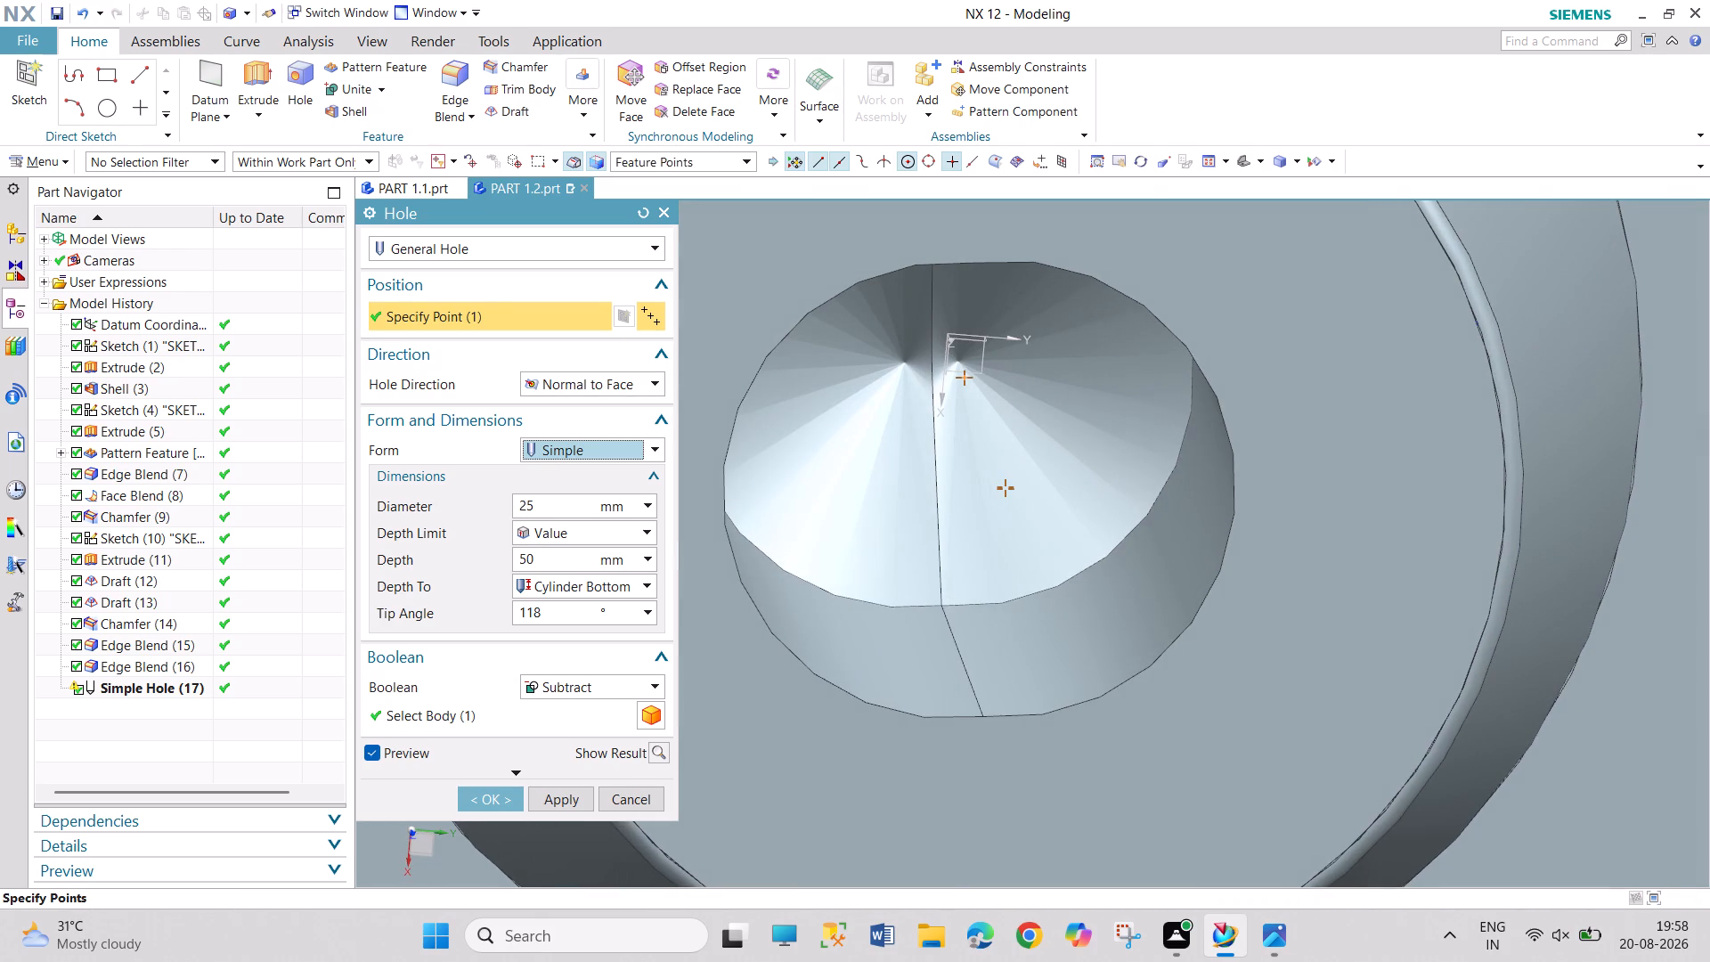
pyautogui.scroll(-2, 979, 444)
pyautogui.scroll(1, 979, 444)
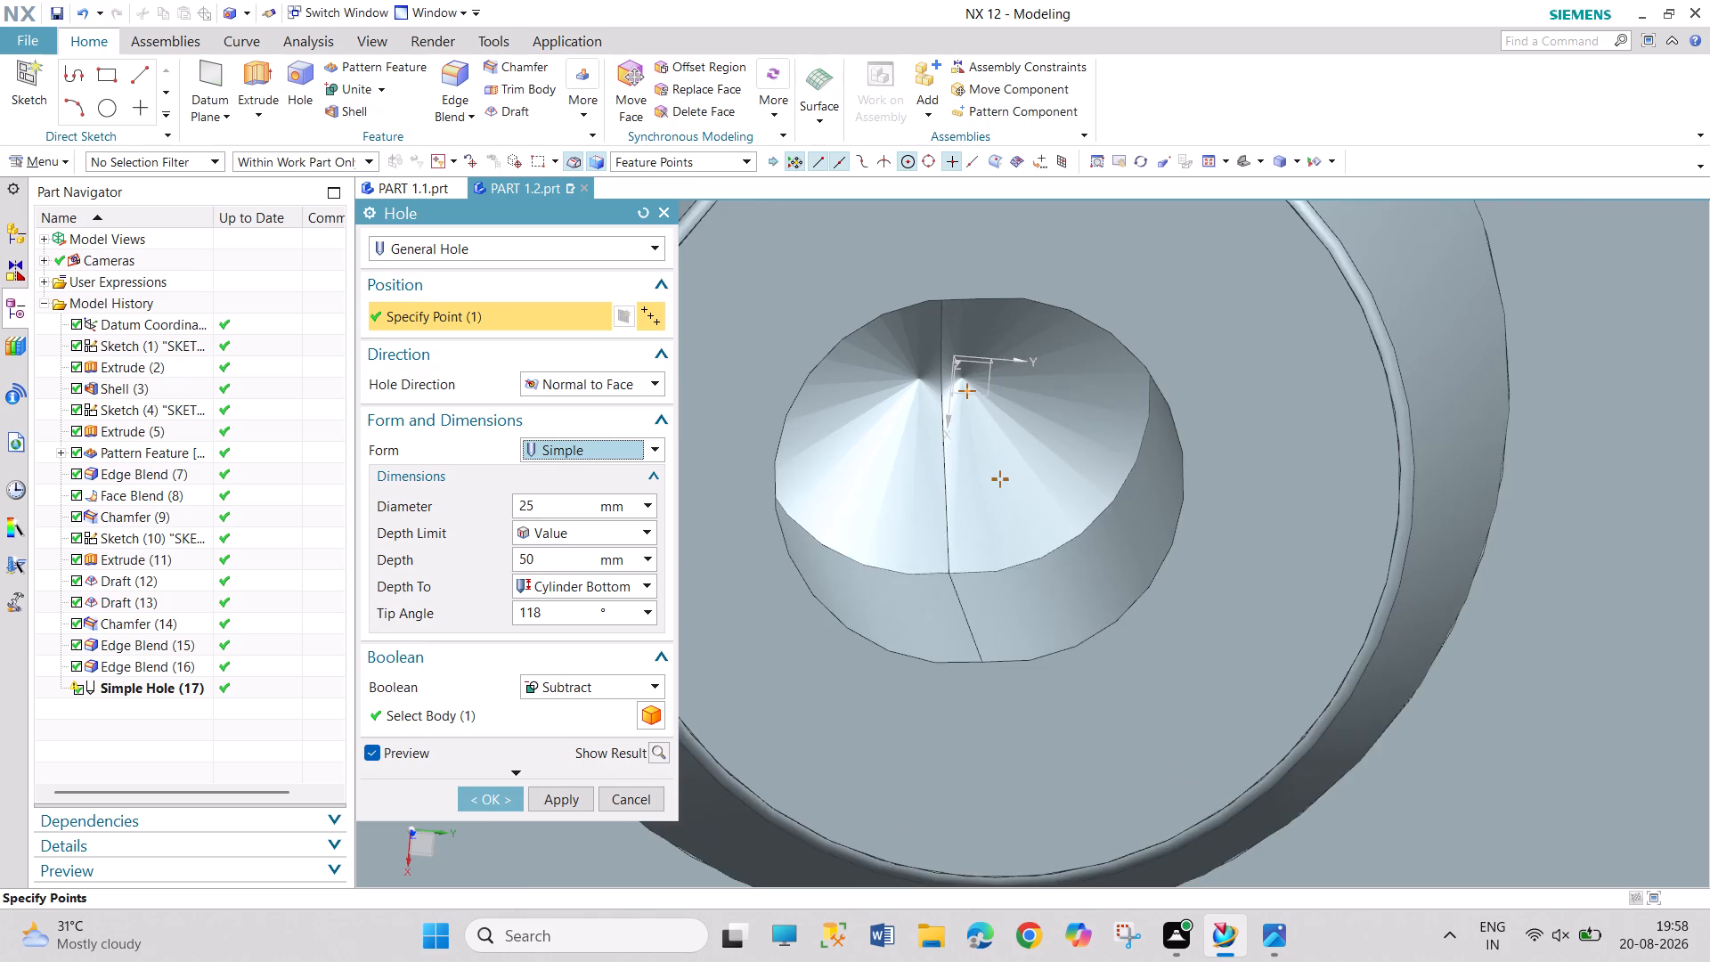
pyautogui.scroll(2, 979, 444)
pyautogui.moveTo(1009, 510); pyautogui.dragTo(1005, 502, button='middle')
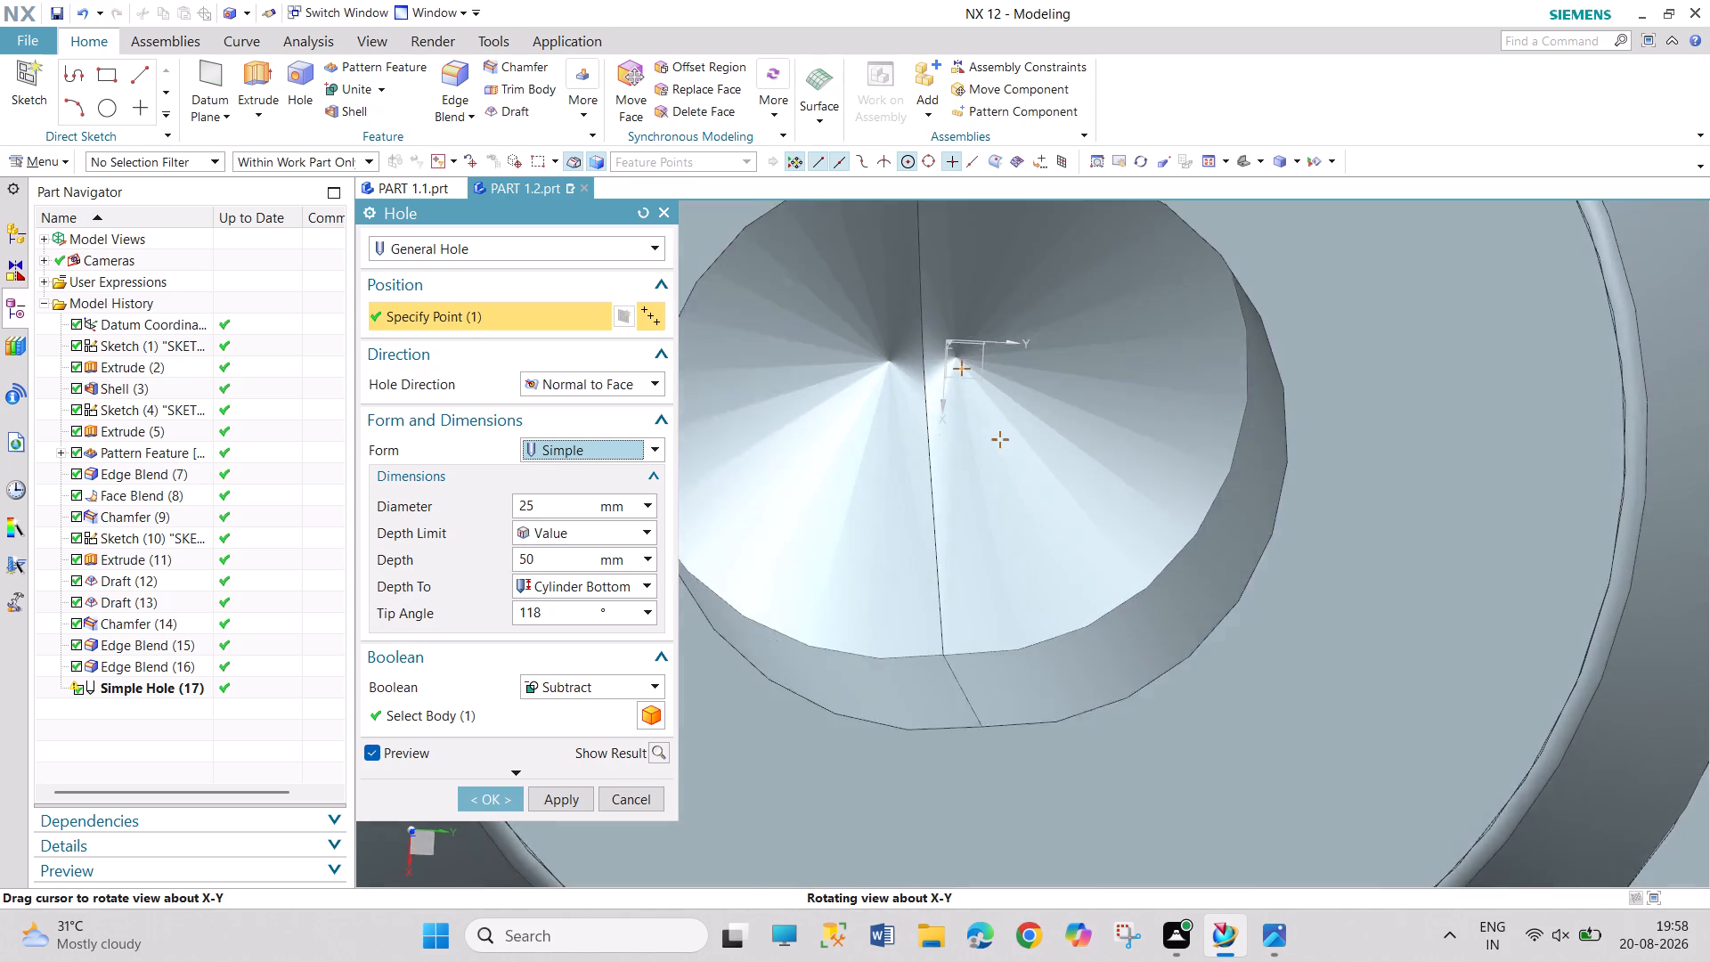
pyautogui.moveTo(1005, 502); pyautogui.dragTo(1001, 501, button='middle')
pyautogui.scroll(-2, 997, 499)
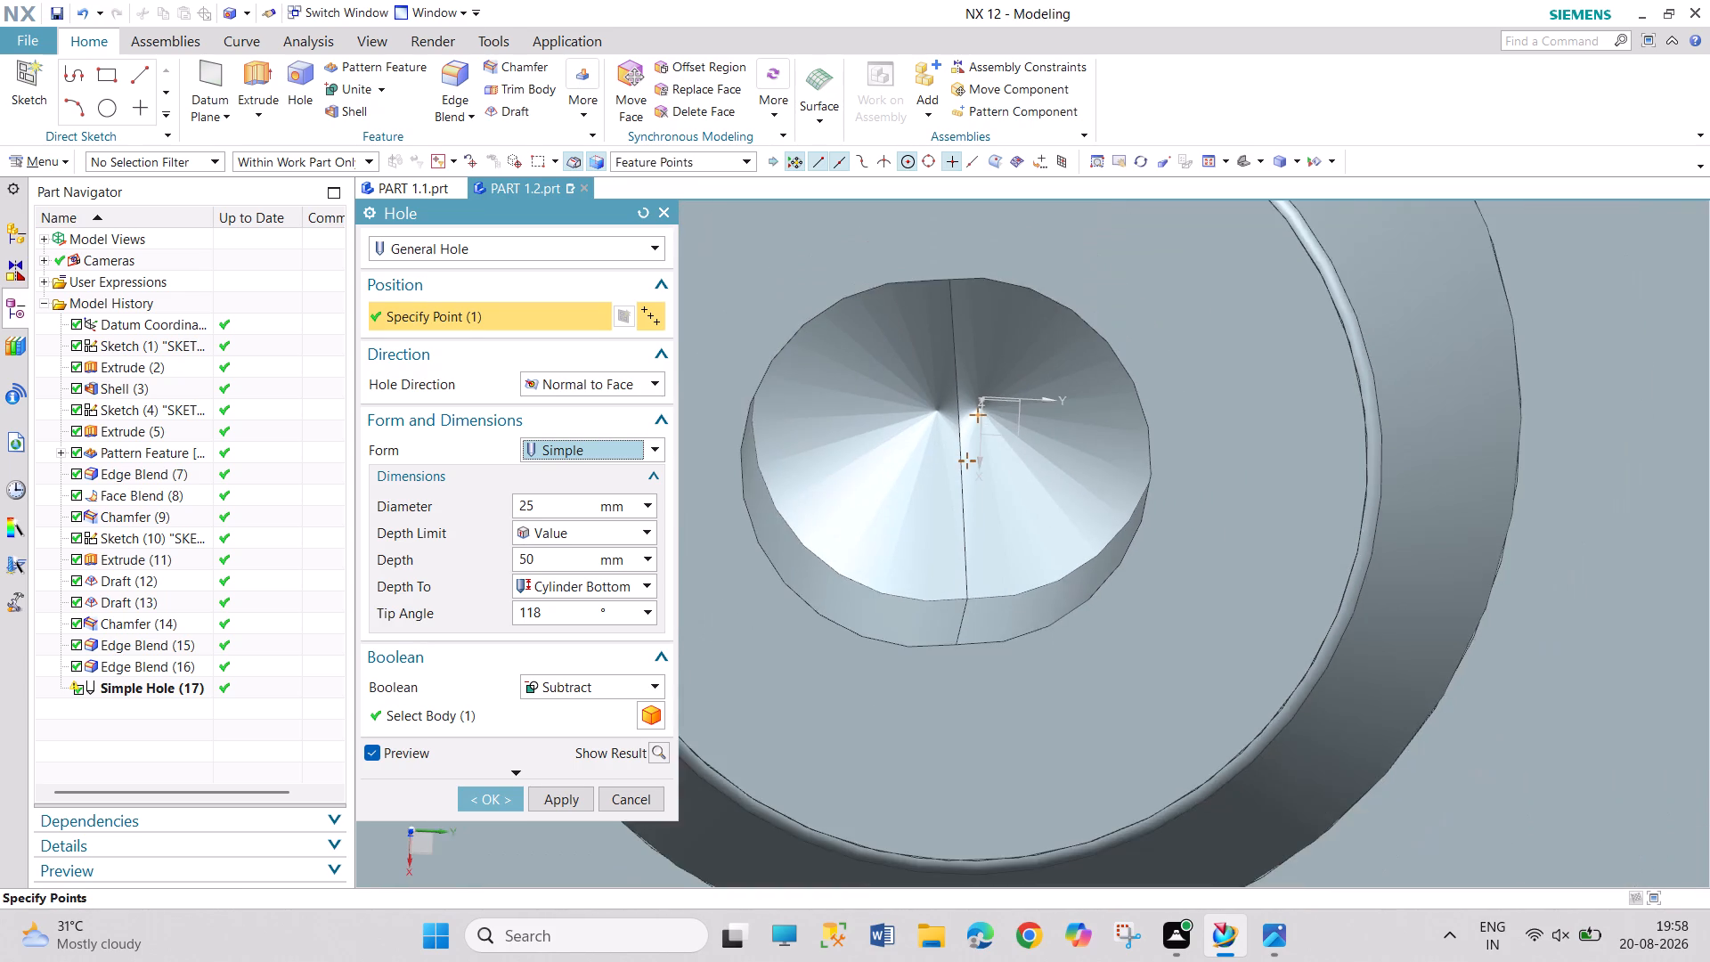
pyautogui.scroll(9, 997, 499)
pyautogui.moveTo(997, 499); pyautogui.dragTo(986, 472, button='middle')
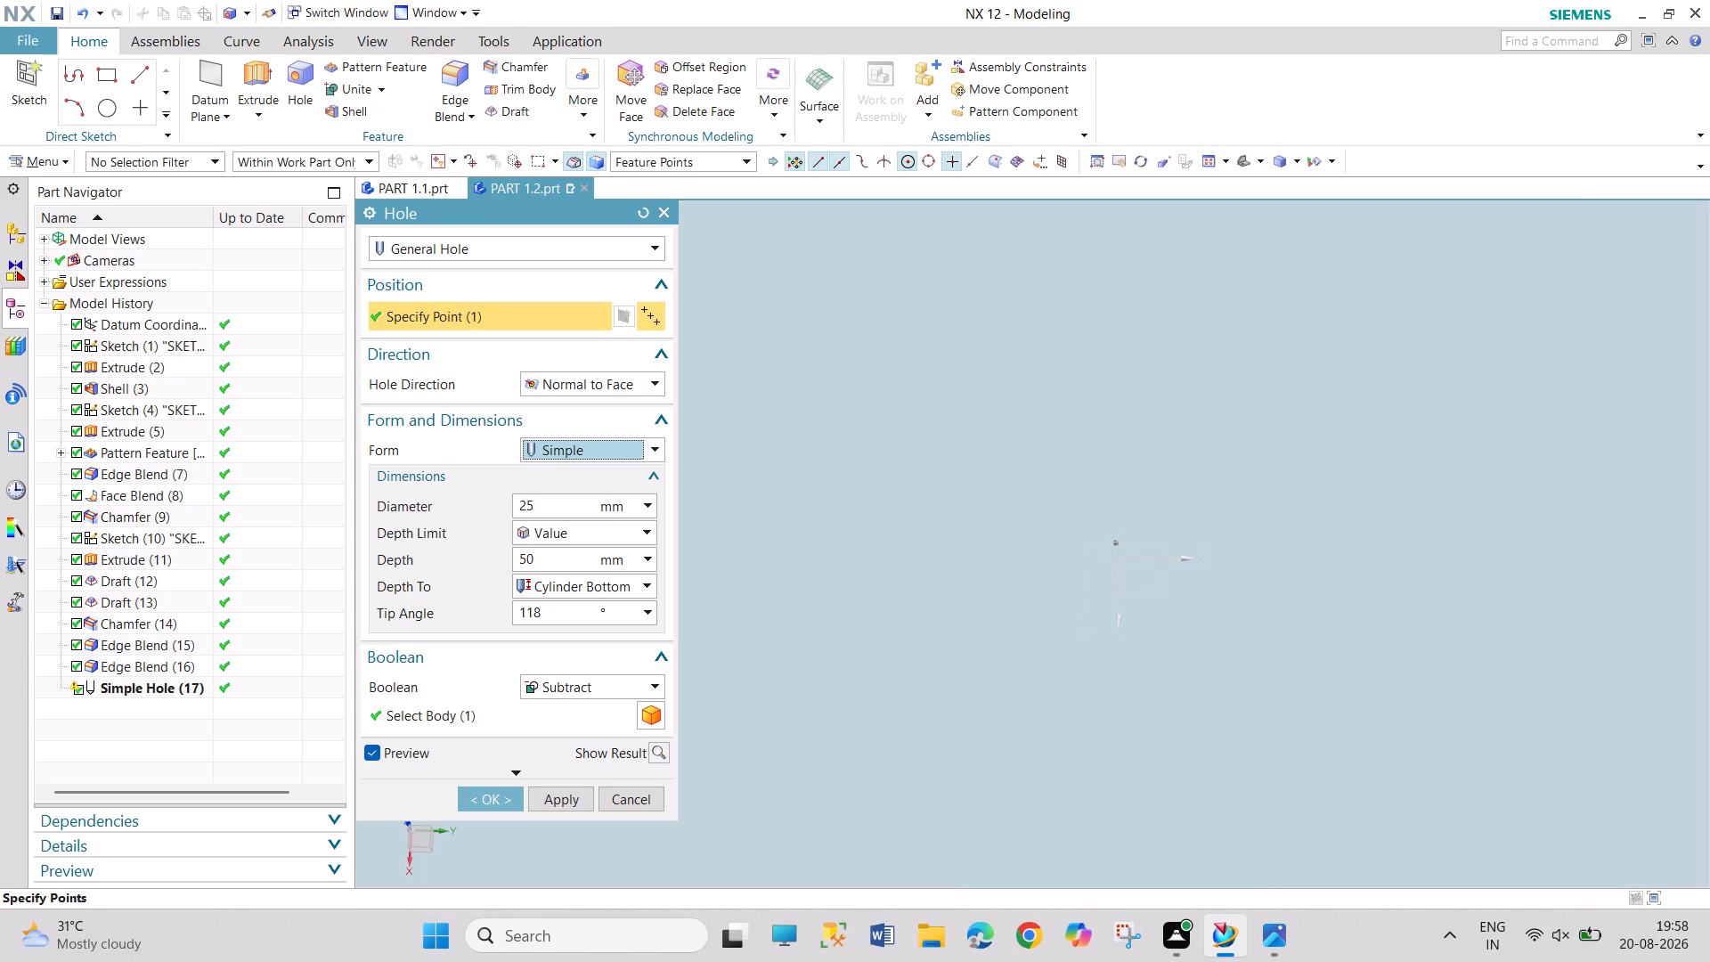
pyautogui.scroll(-2, 971, 475)
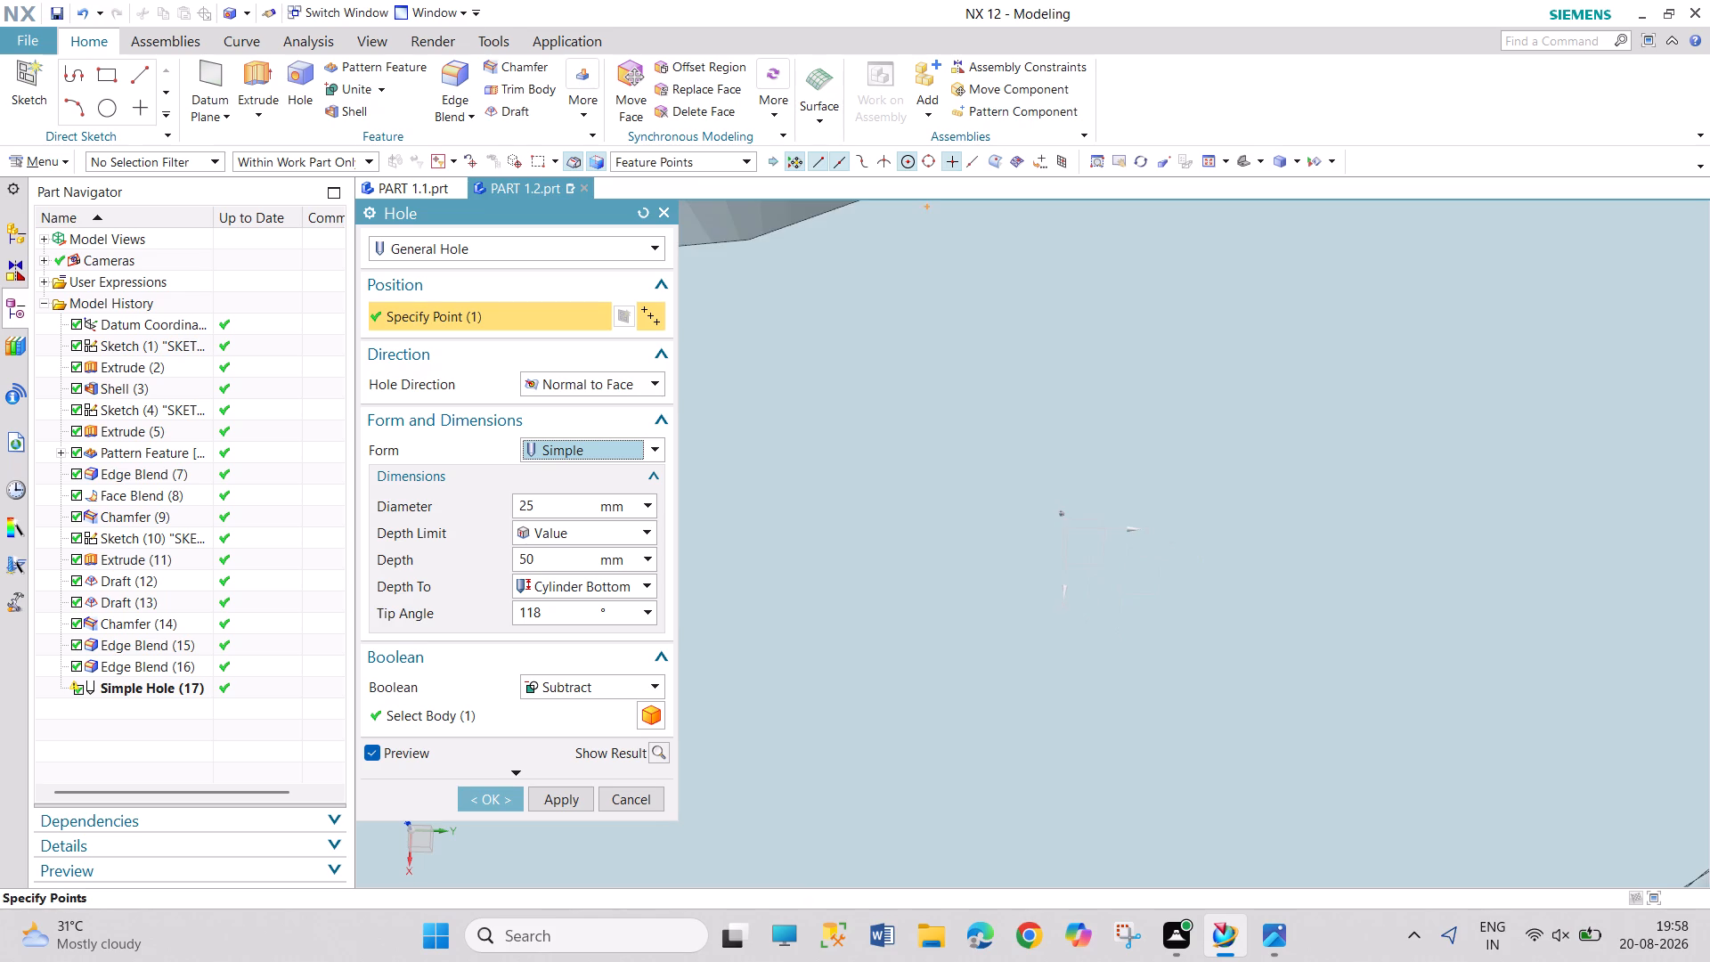
pyautogui.scroll(-2, 972, 476)
pyautogui.scroll(3, 972, 476)
pyautogui.scroll(-10, 972, 476)
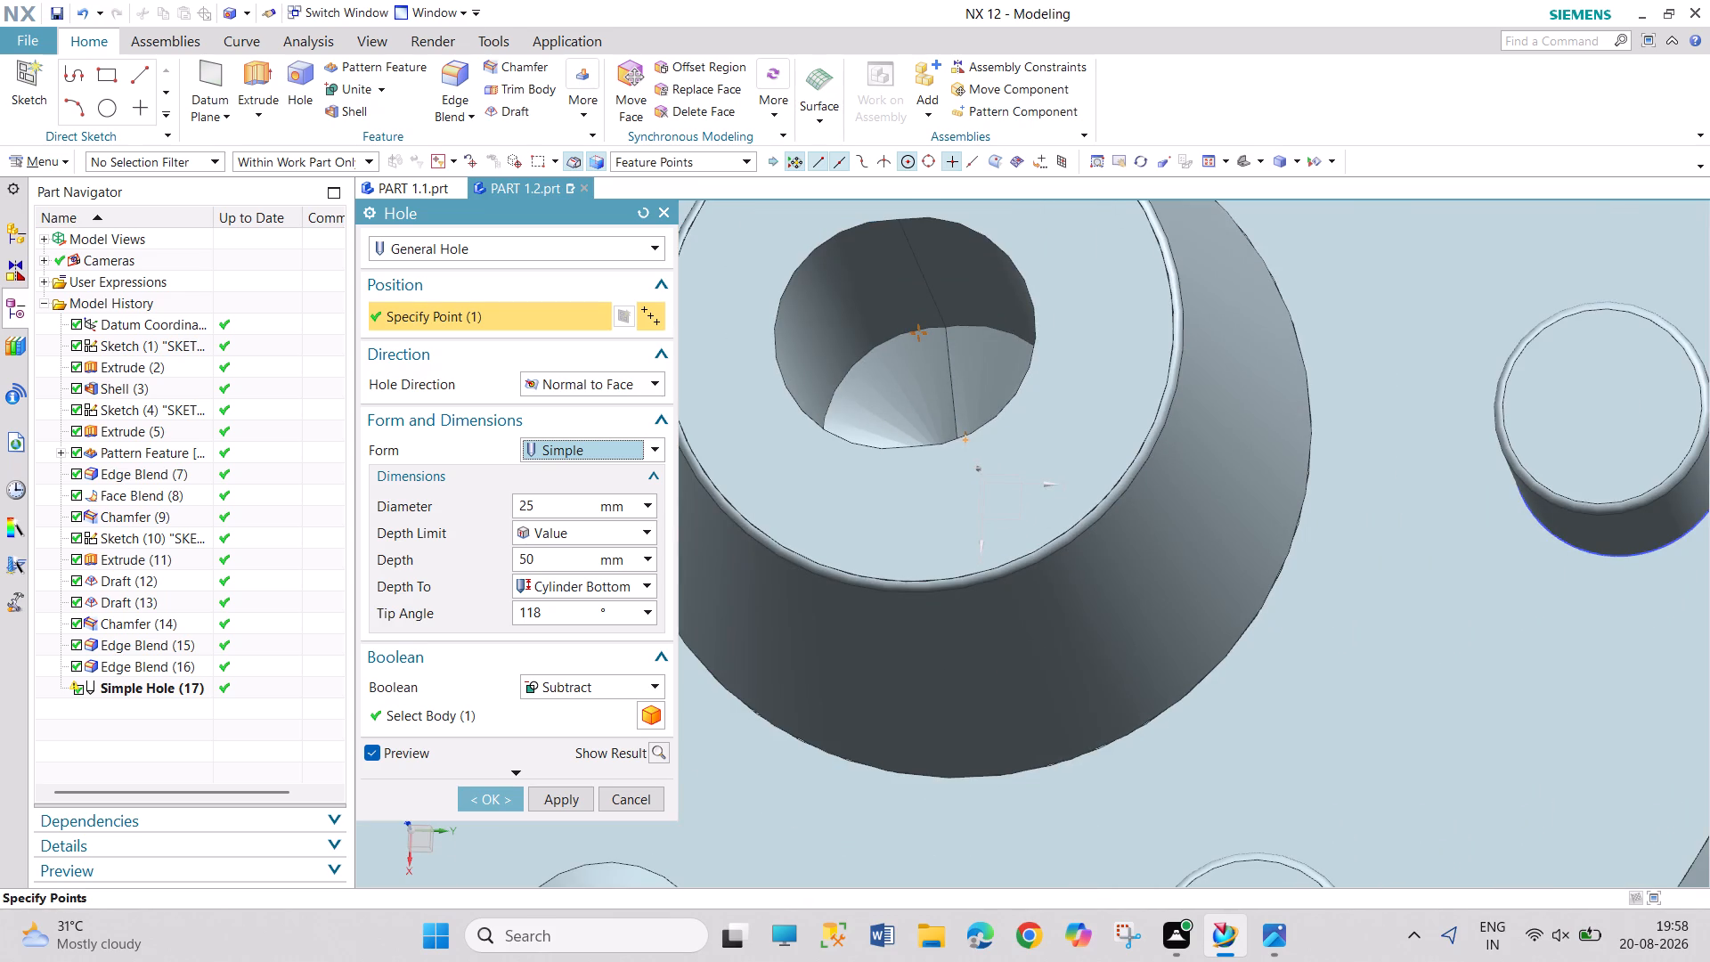
pyautogui.moveTo(908, 316); pyautogui.dragTo(927, 346, button='middle')
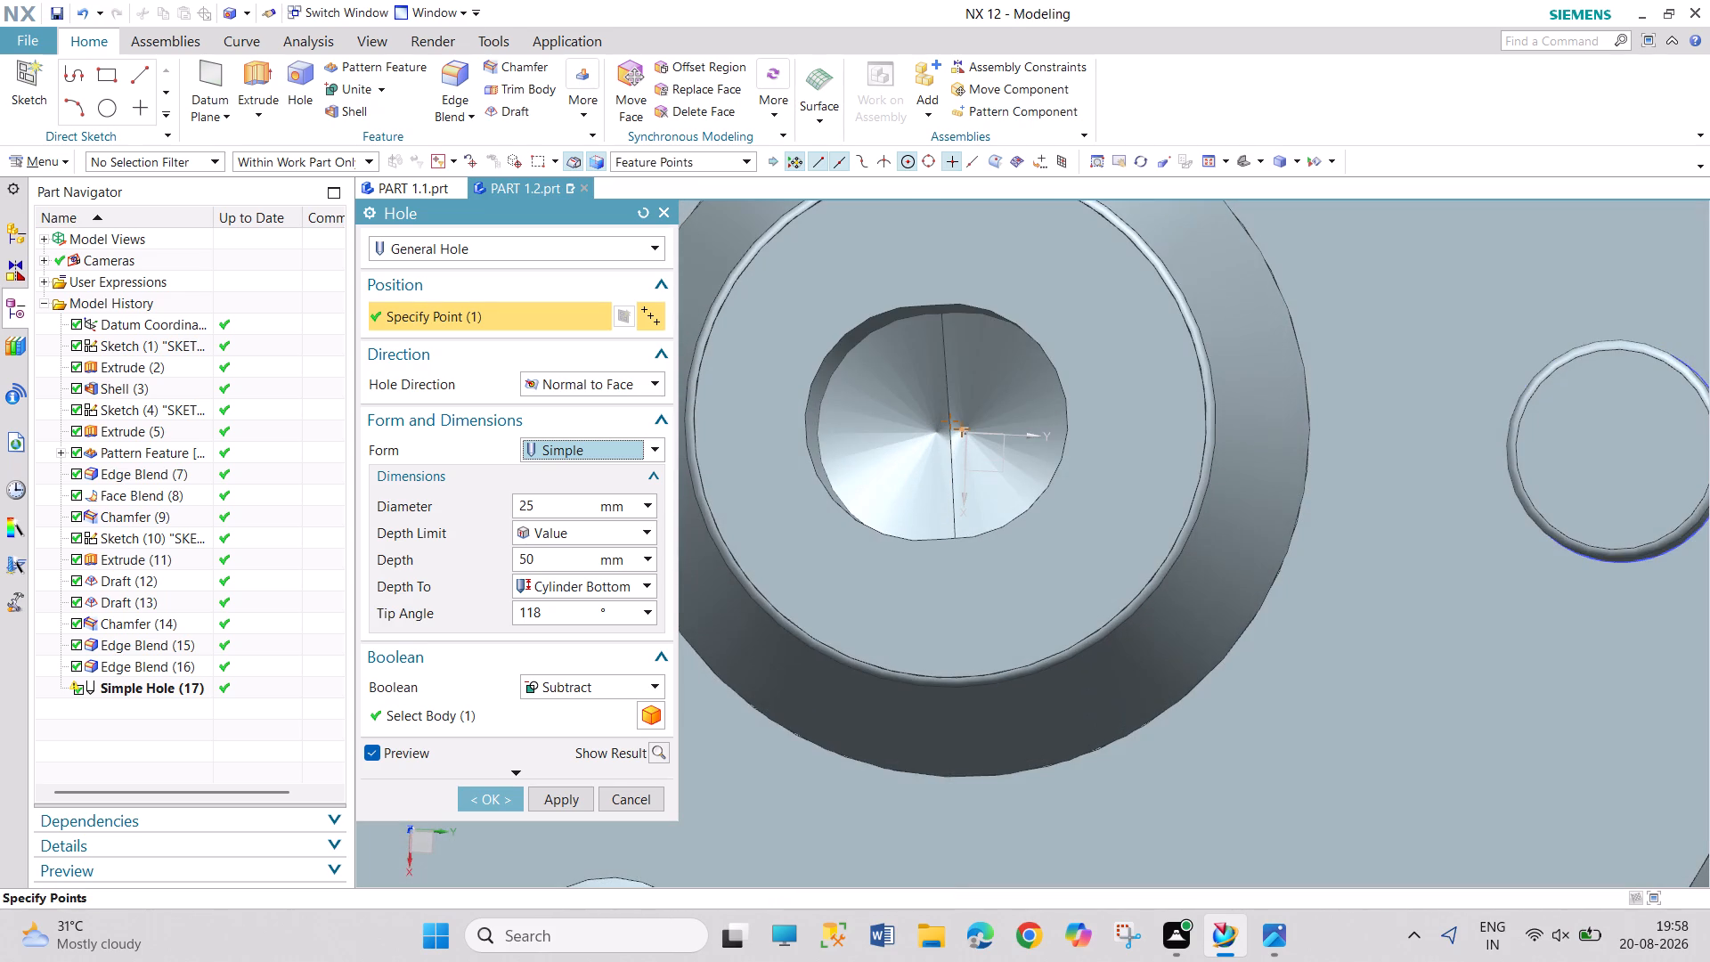
pyautogui.scroll(-2, 915, 364)
pyautogui.scroll(7, 915, 364)
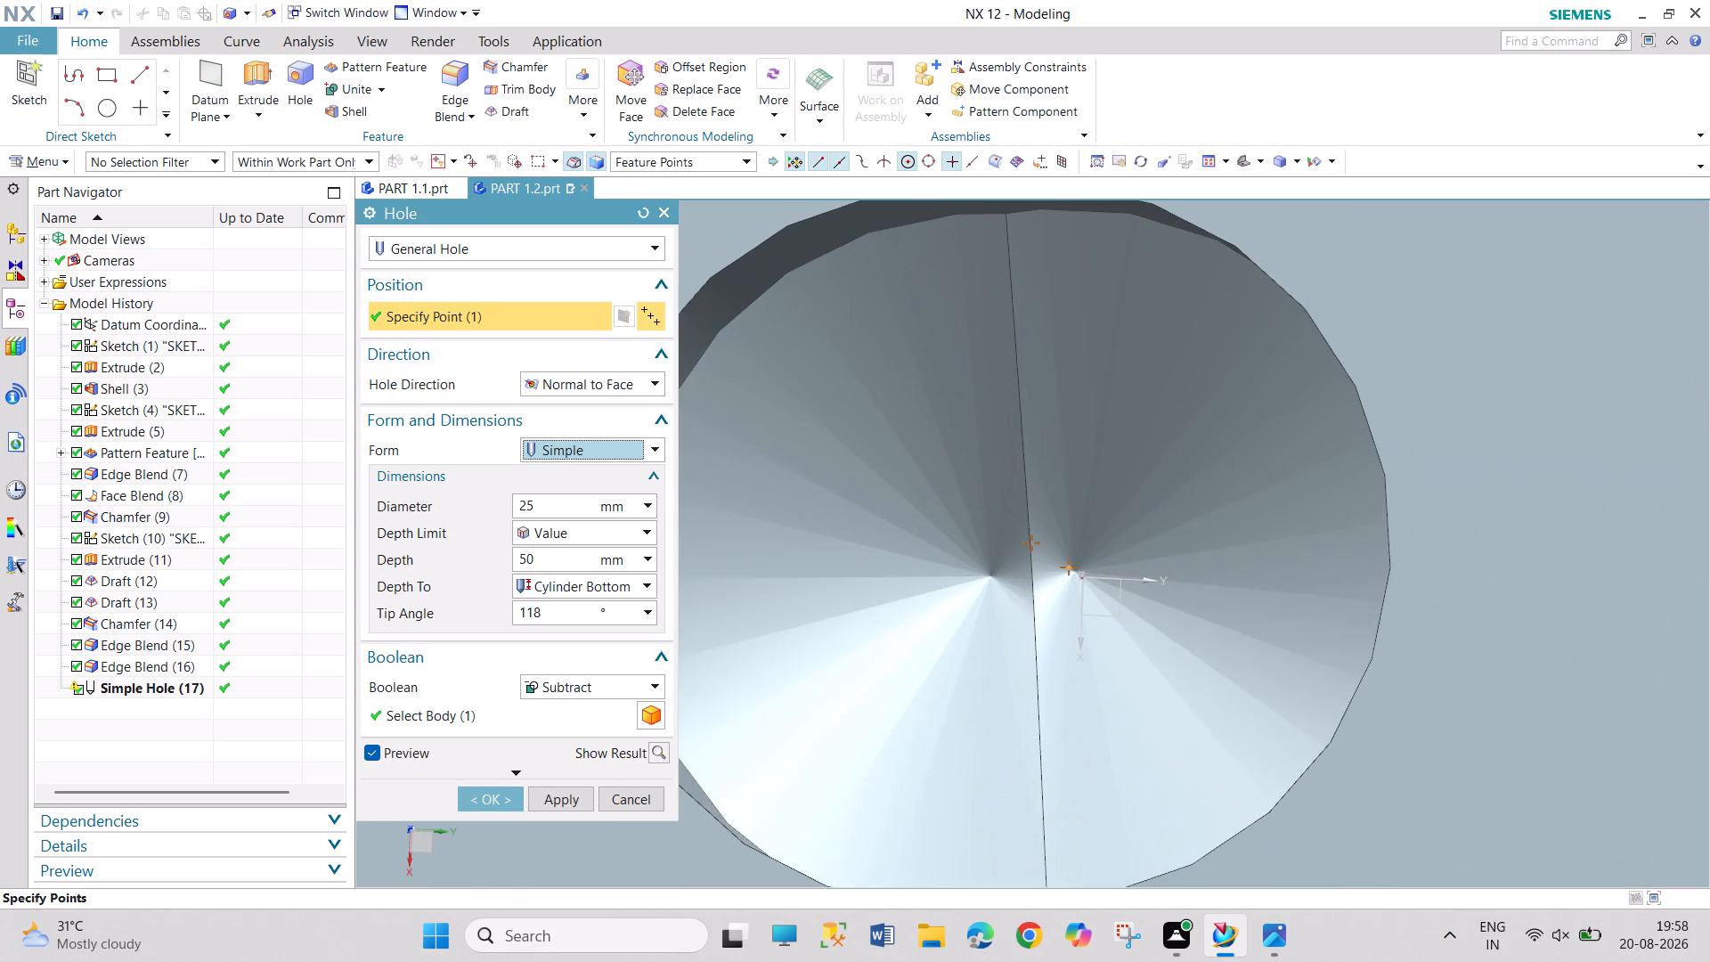
pyautogui.scroll(1, 931, 402)
pyautogui.scroll(1, 1453, 591)
pyautogui.scroll(1, 810, 576)
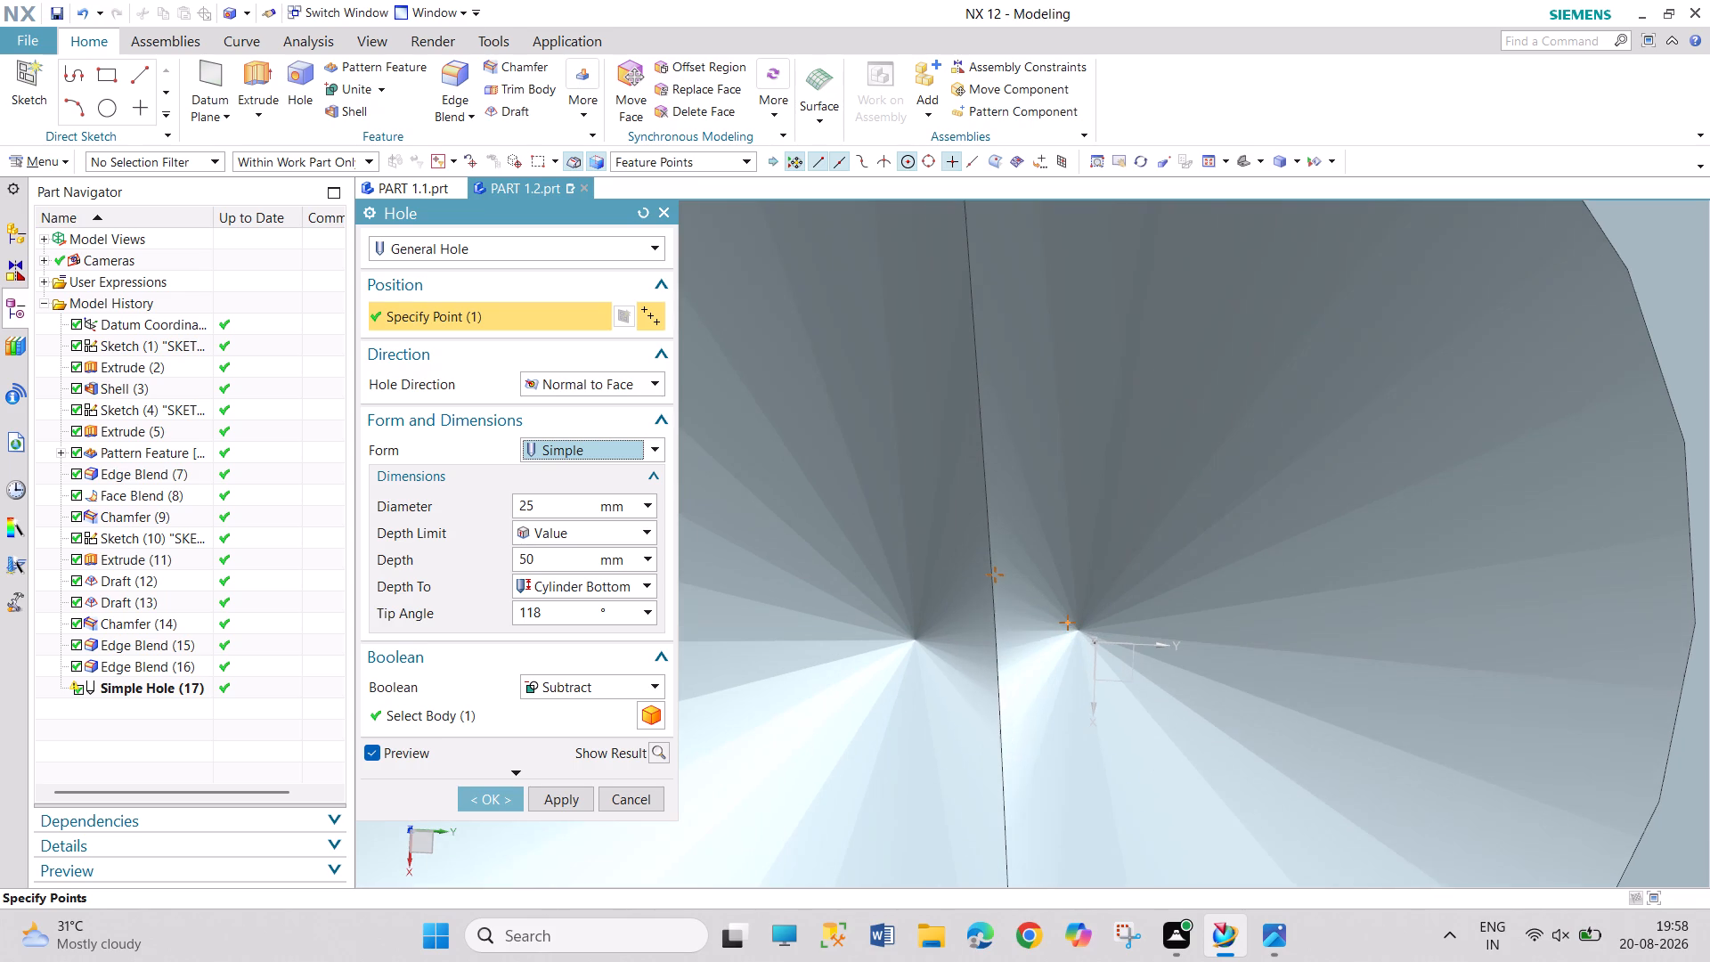
pyautogui.scroll(2, 810, 576)
pyautogui.scroll(-17, 810, 576)
pyautogui.scroll(-8, 810, 576)
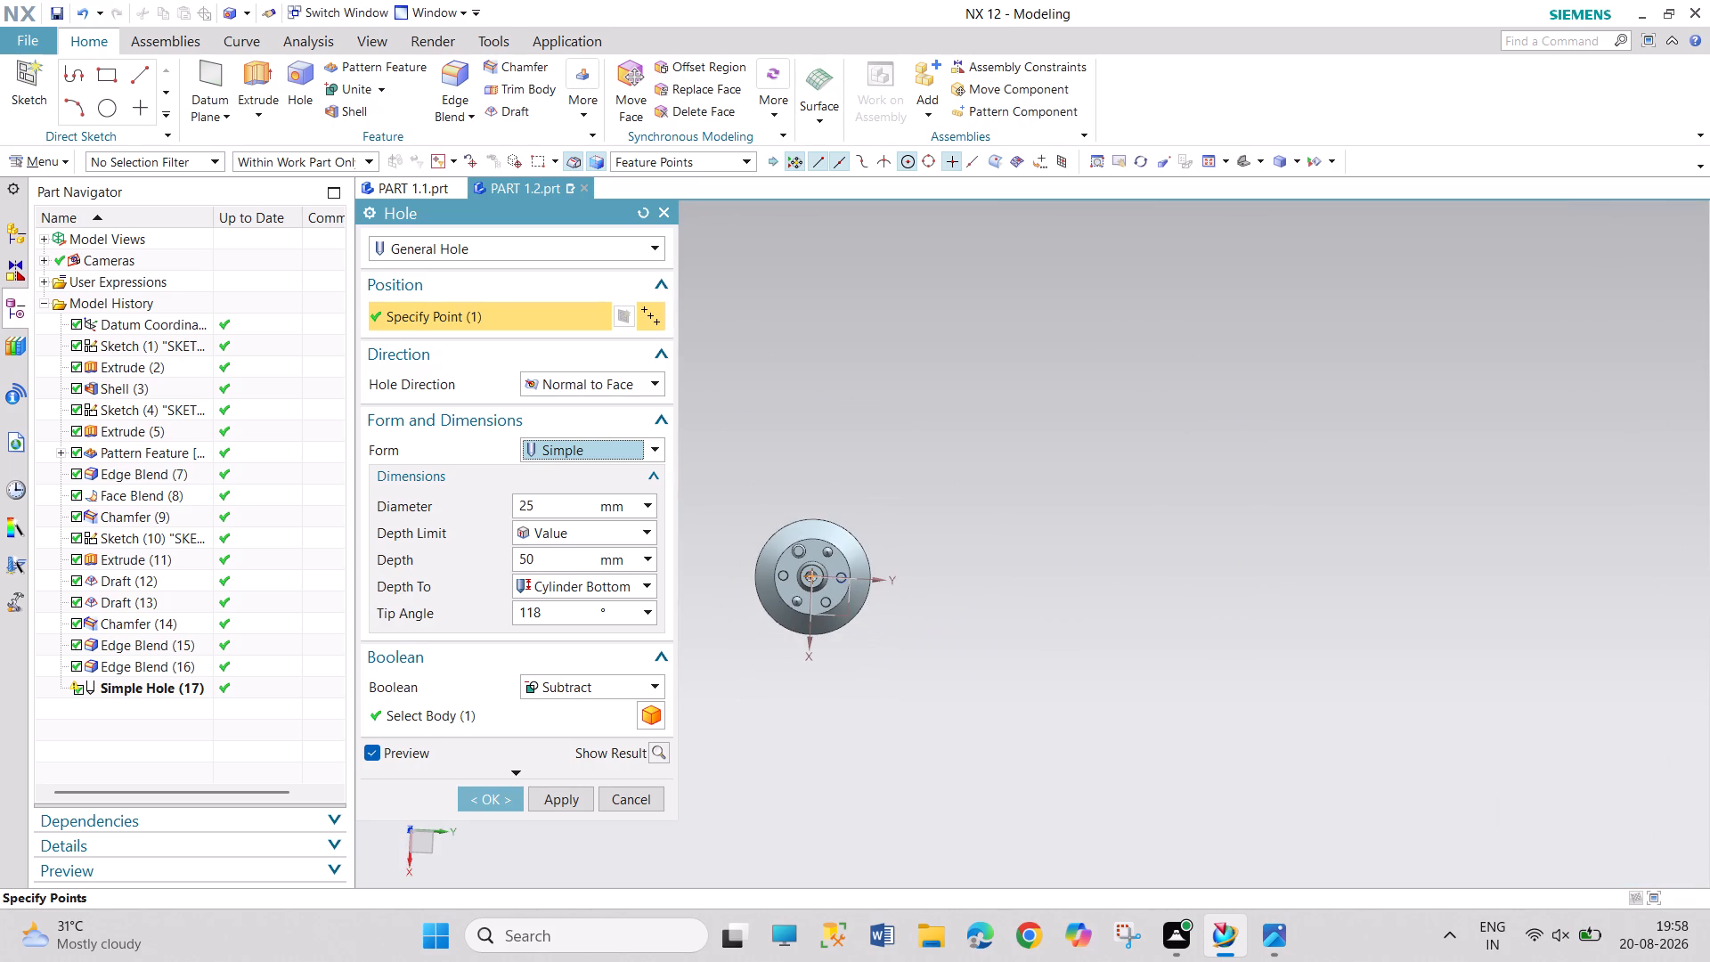
pyautogui.moveTo(791, 651); pyautogui.dragTo(786, 560, button='middle')
pyautogui.scroll(-4, 783, 583)
pyautogui.scroll(5, 783, 585)
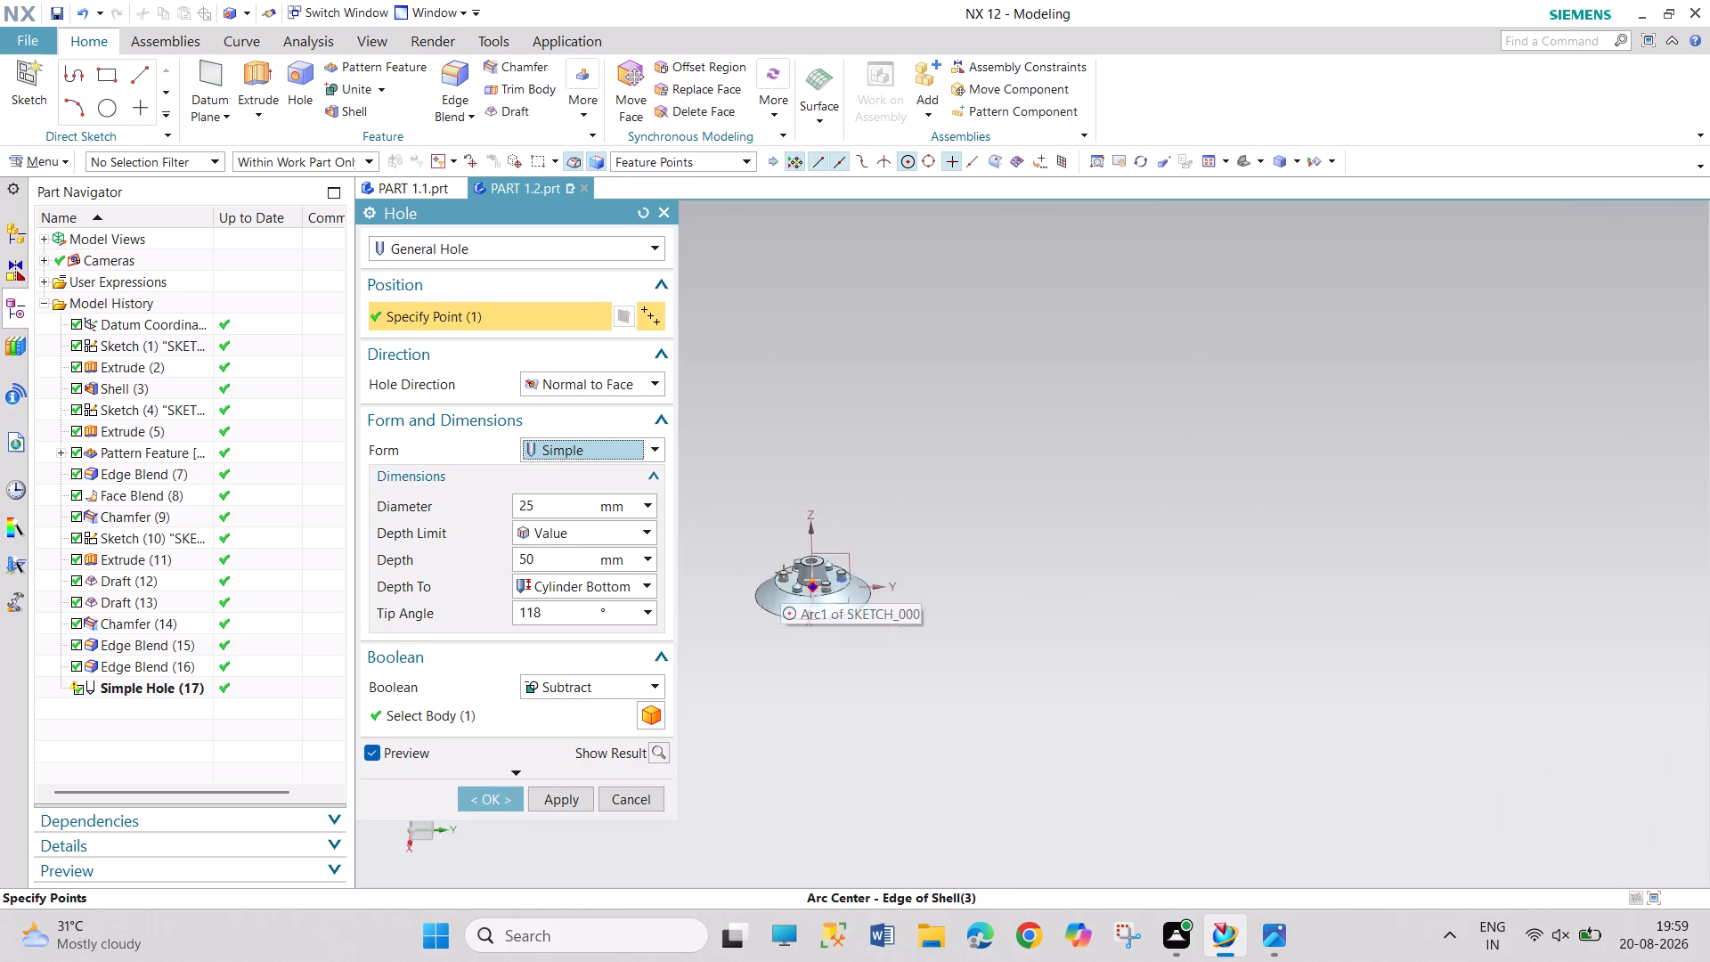
pyautogui.scroll(3, 713, 576)
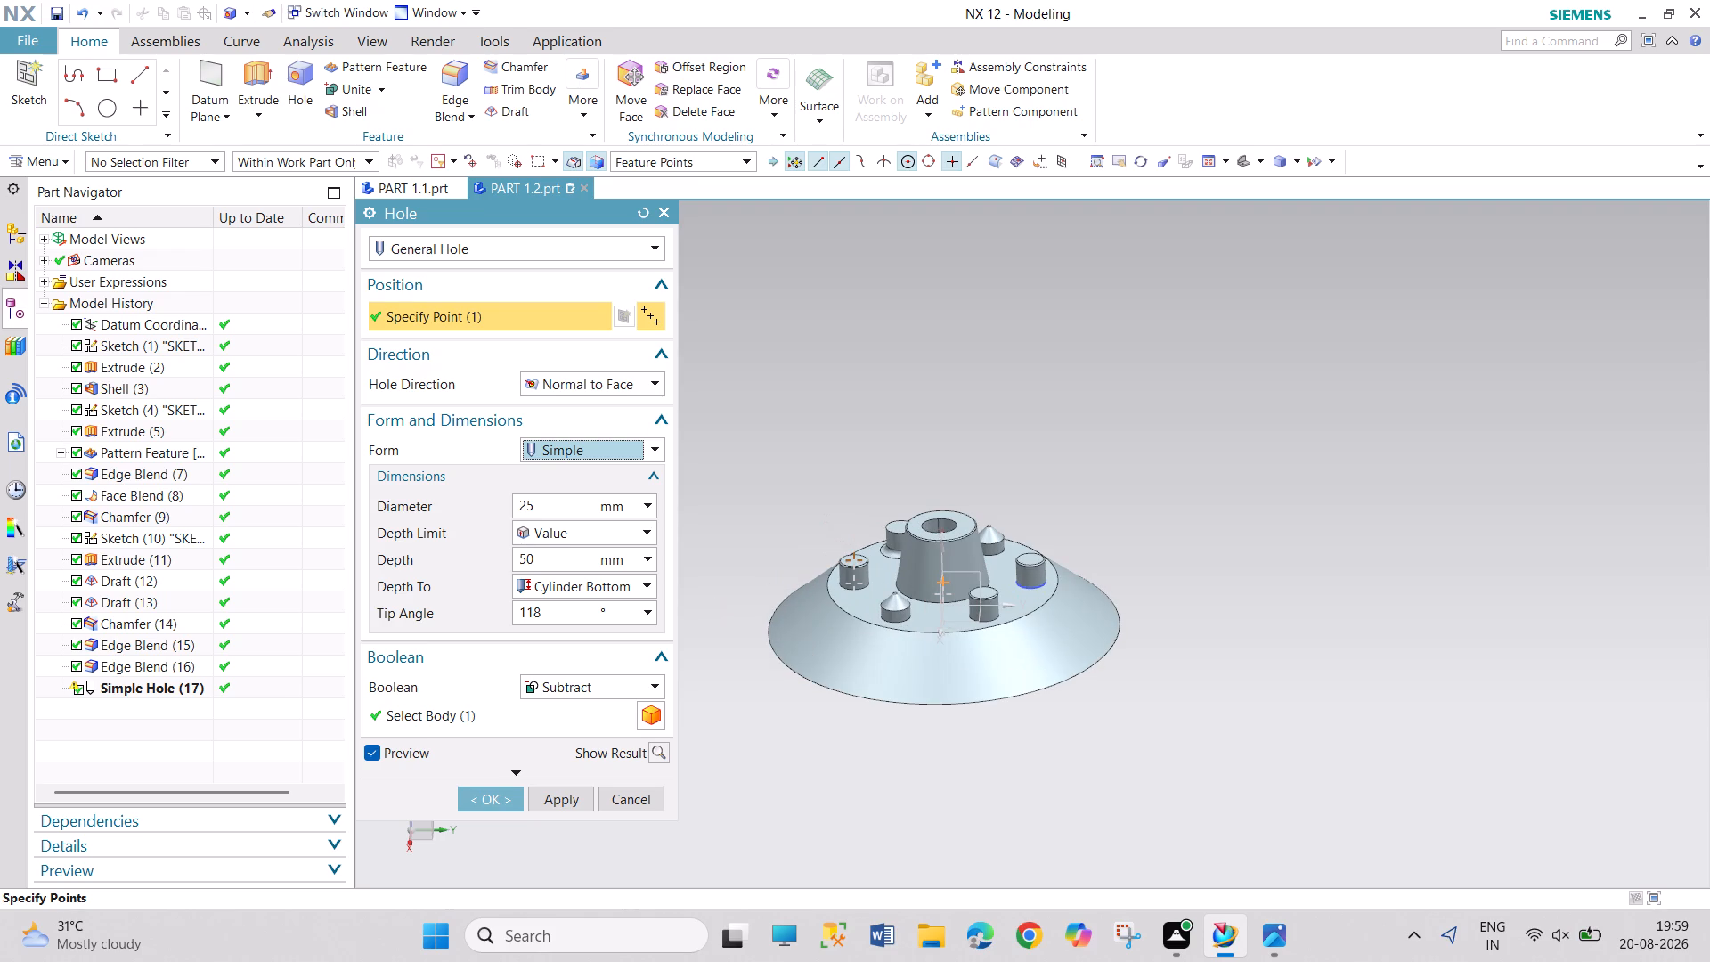
pyautogui.scroll(1, 794, 678)
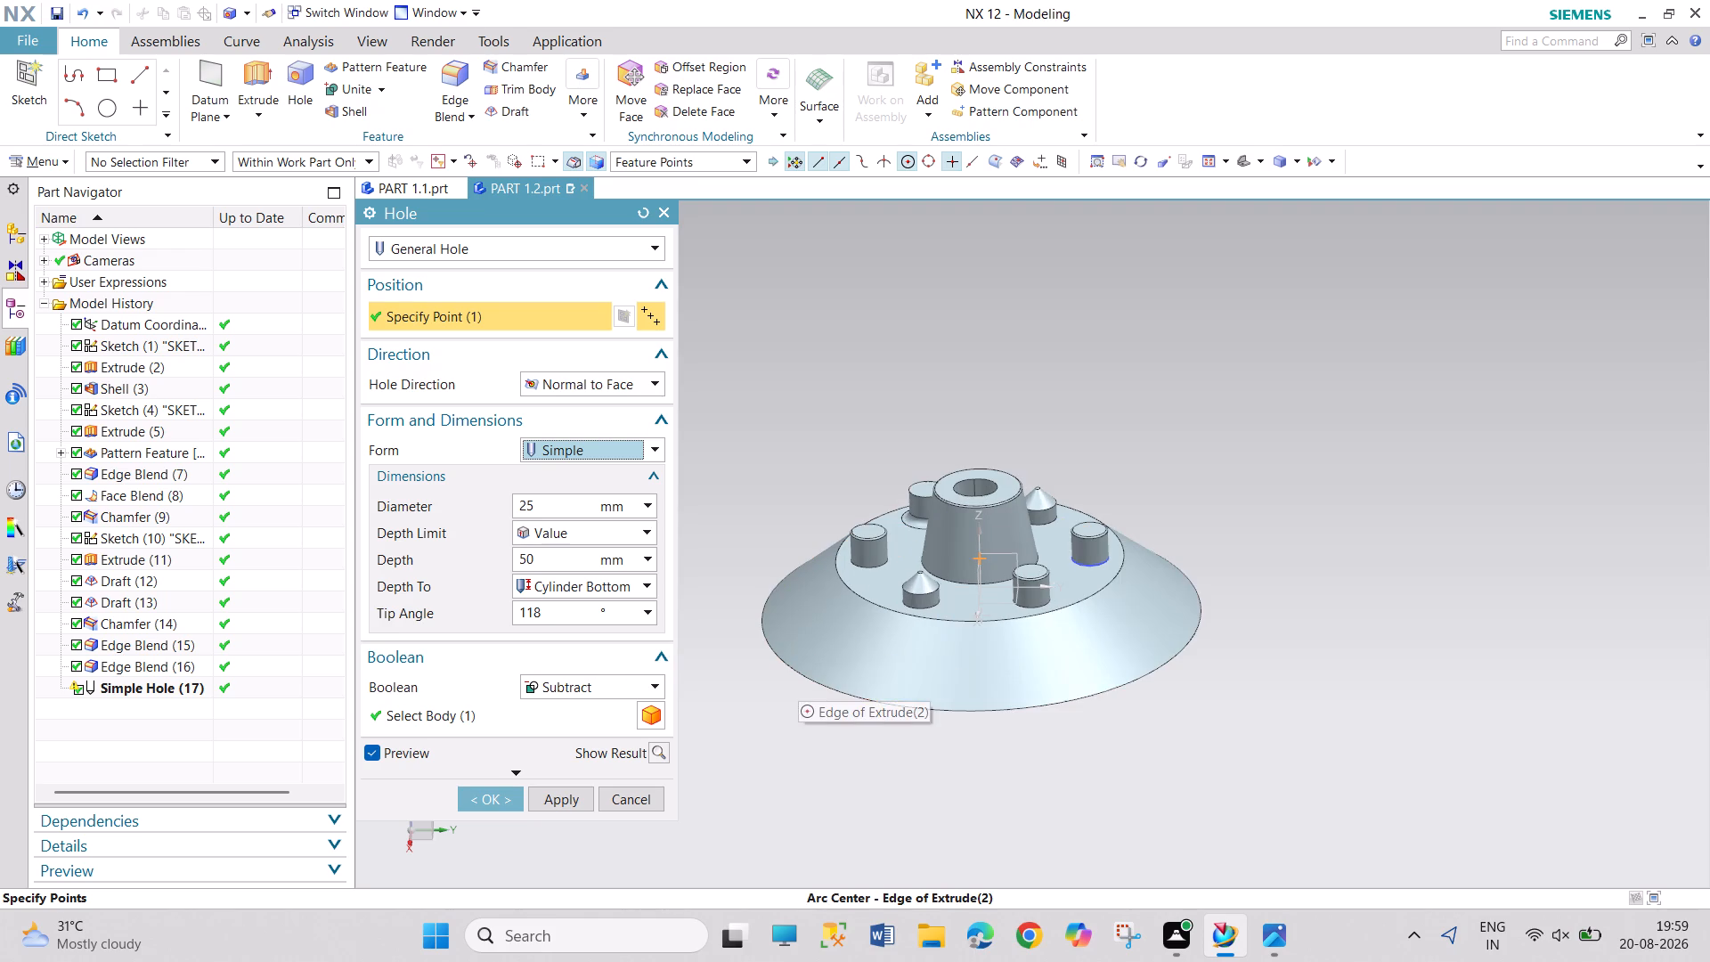
pyautogui.scroll(2, 794, 678)
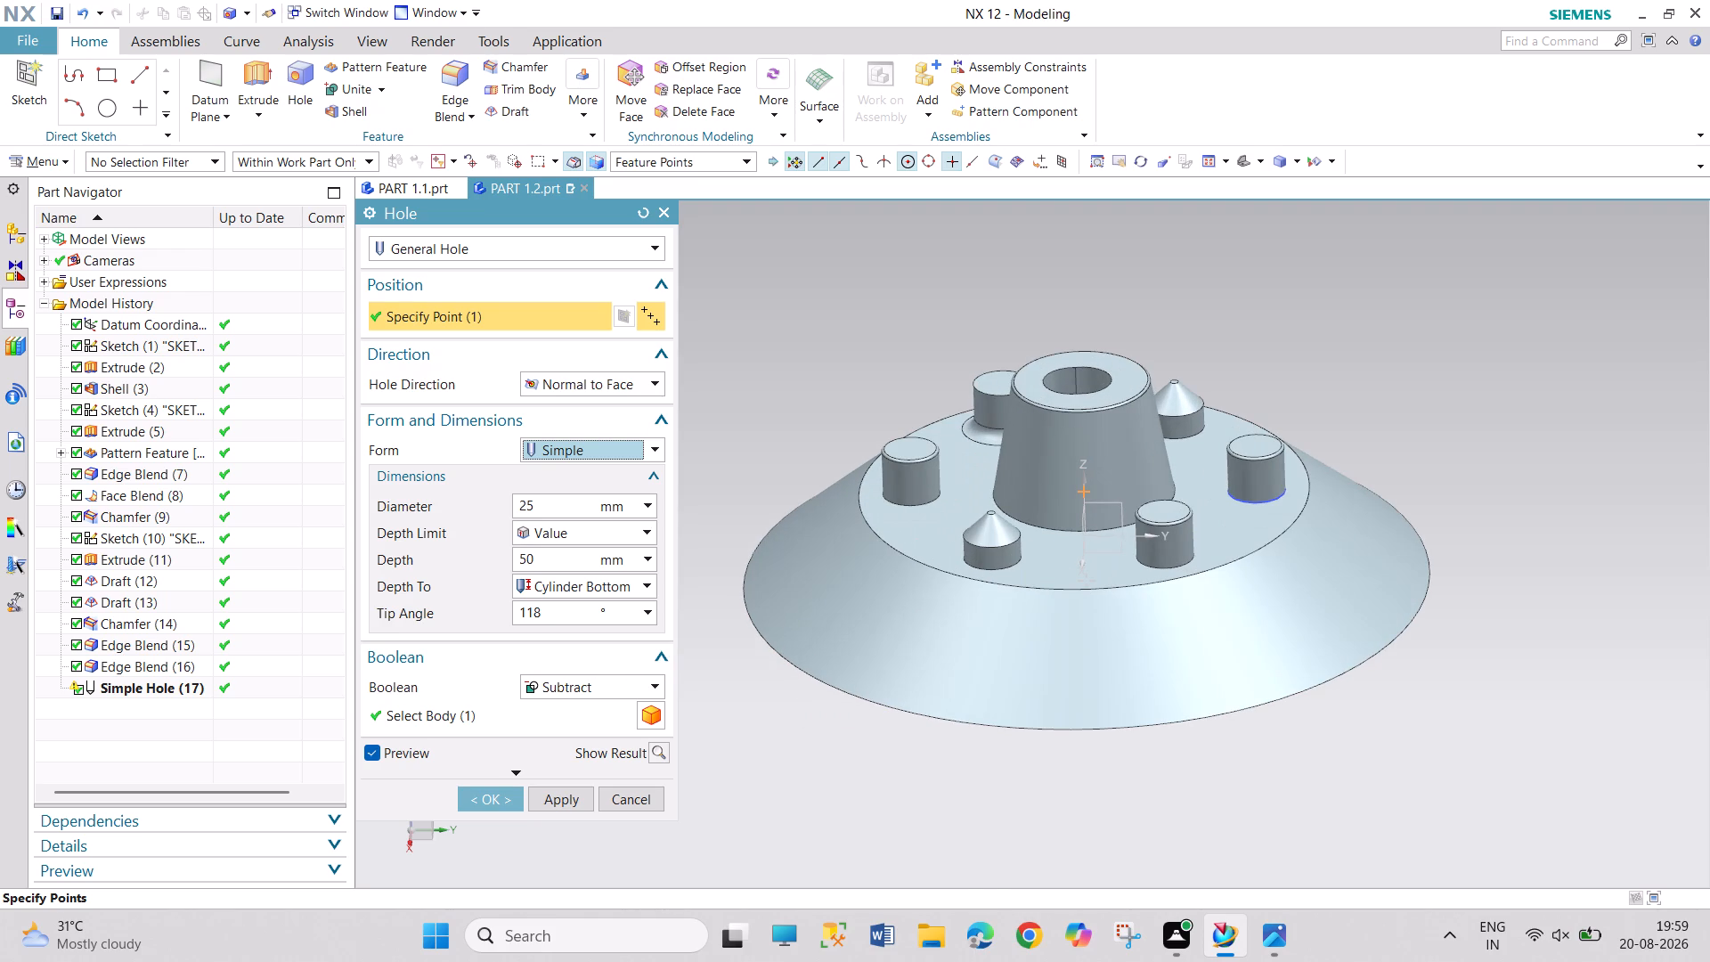
pyautogui.click(640, 791)
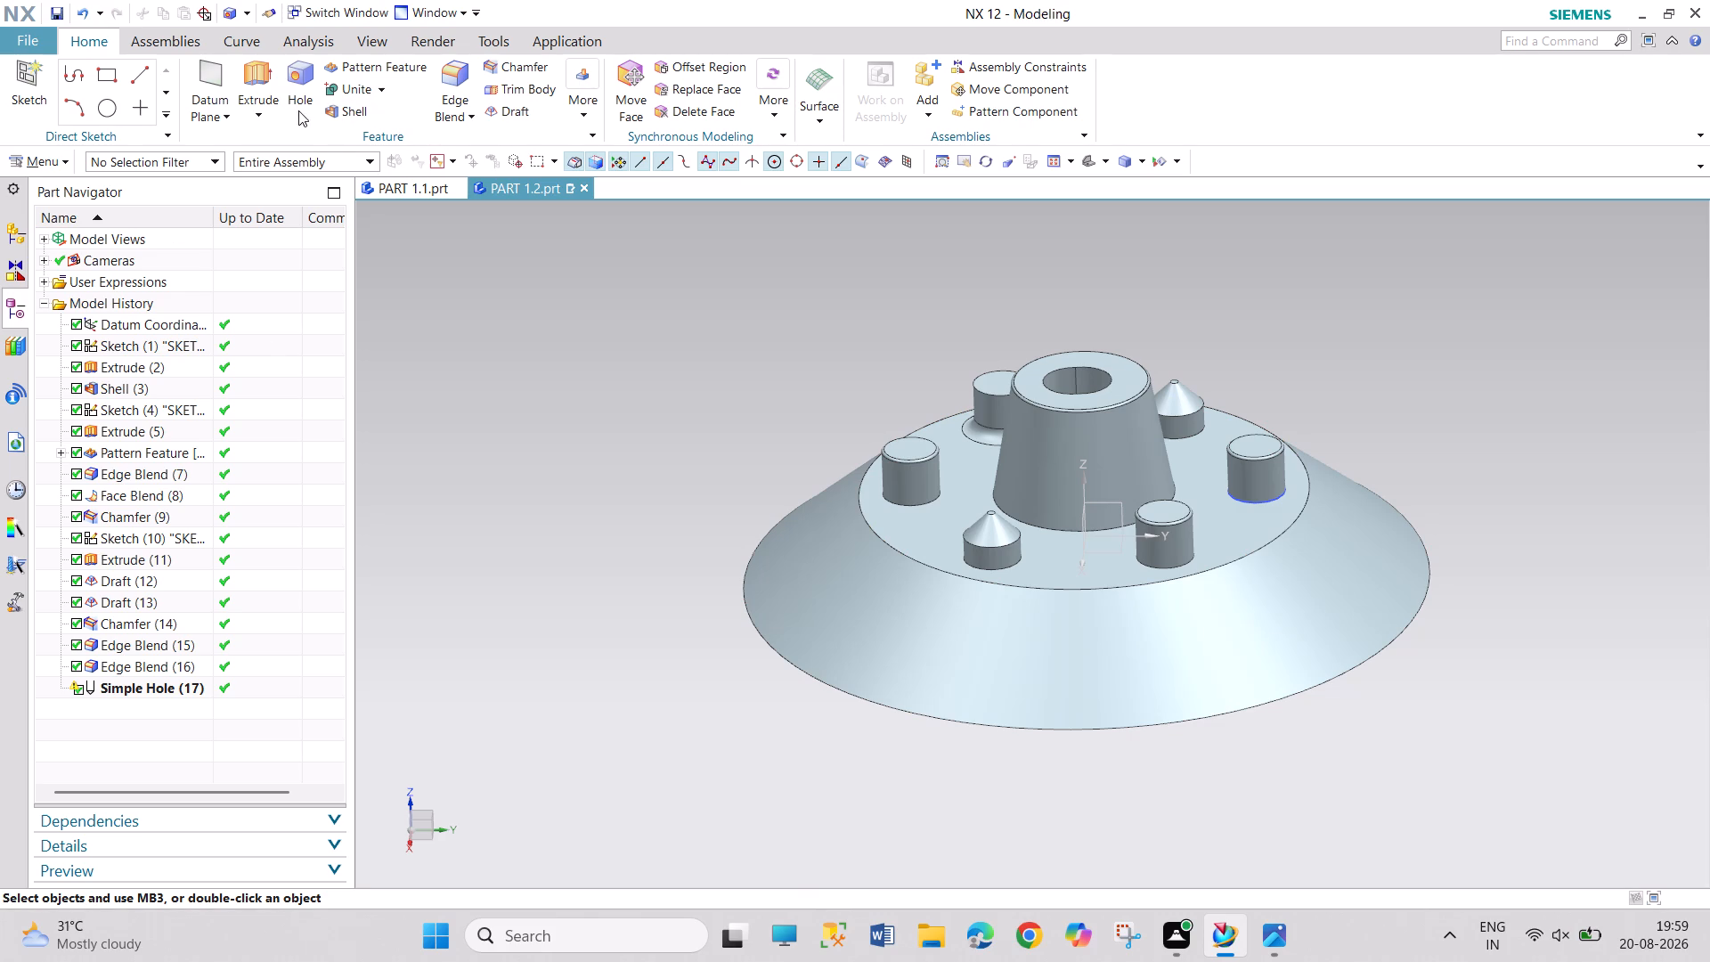
# Create an on-plane sketch on the flat top face of the drilled central cylinder.
pyautogui.click(49, 162)
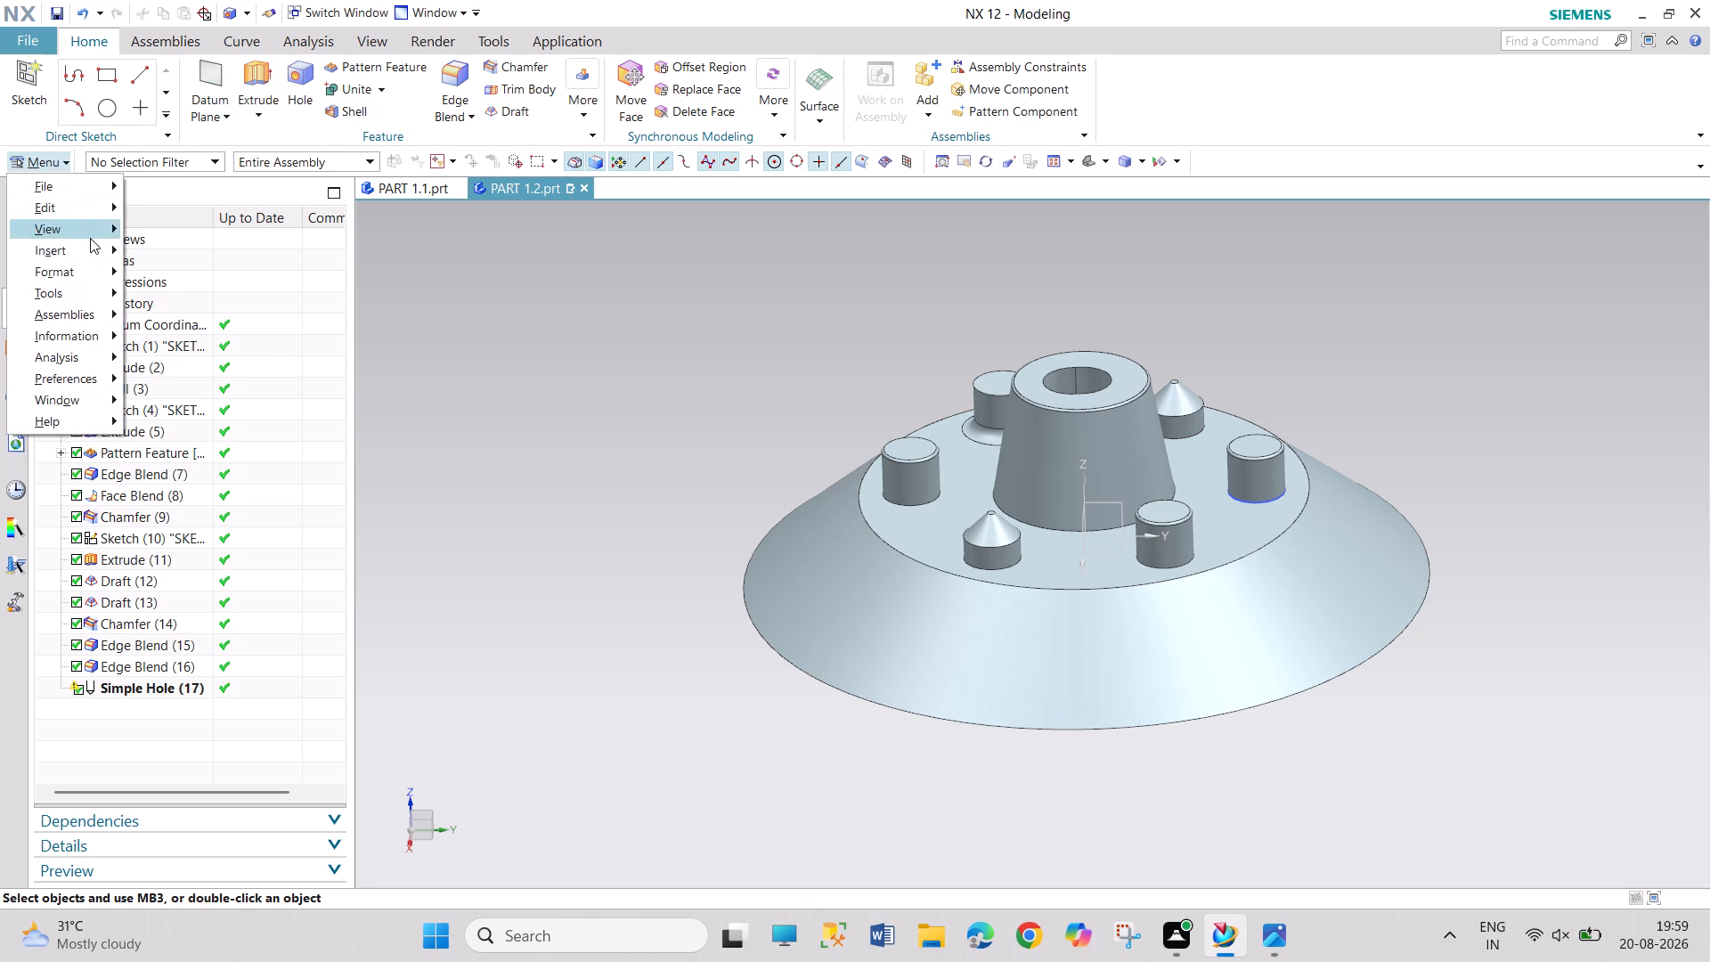
pyautogui.click(93, 244)
pyautogui.click(170, 268)
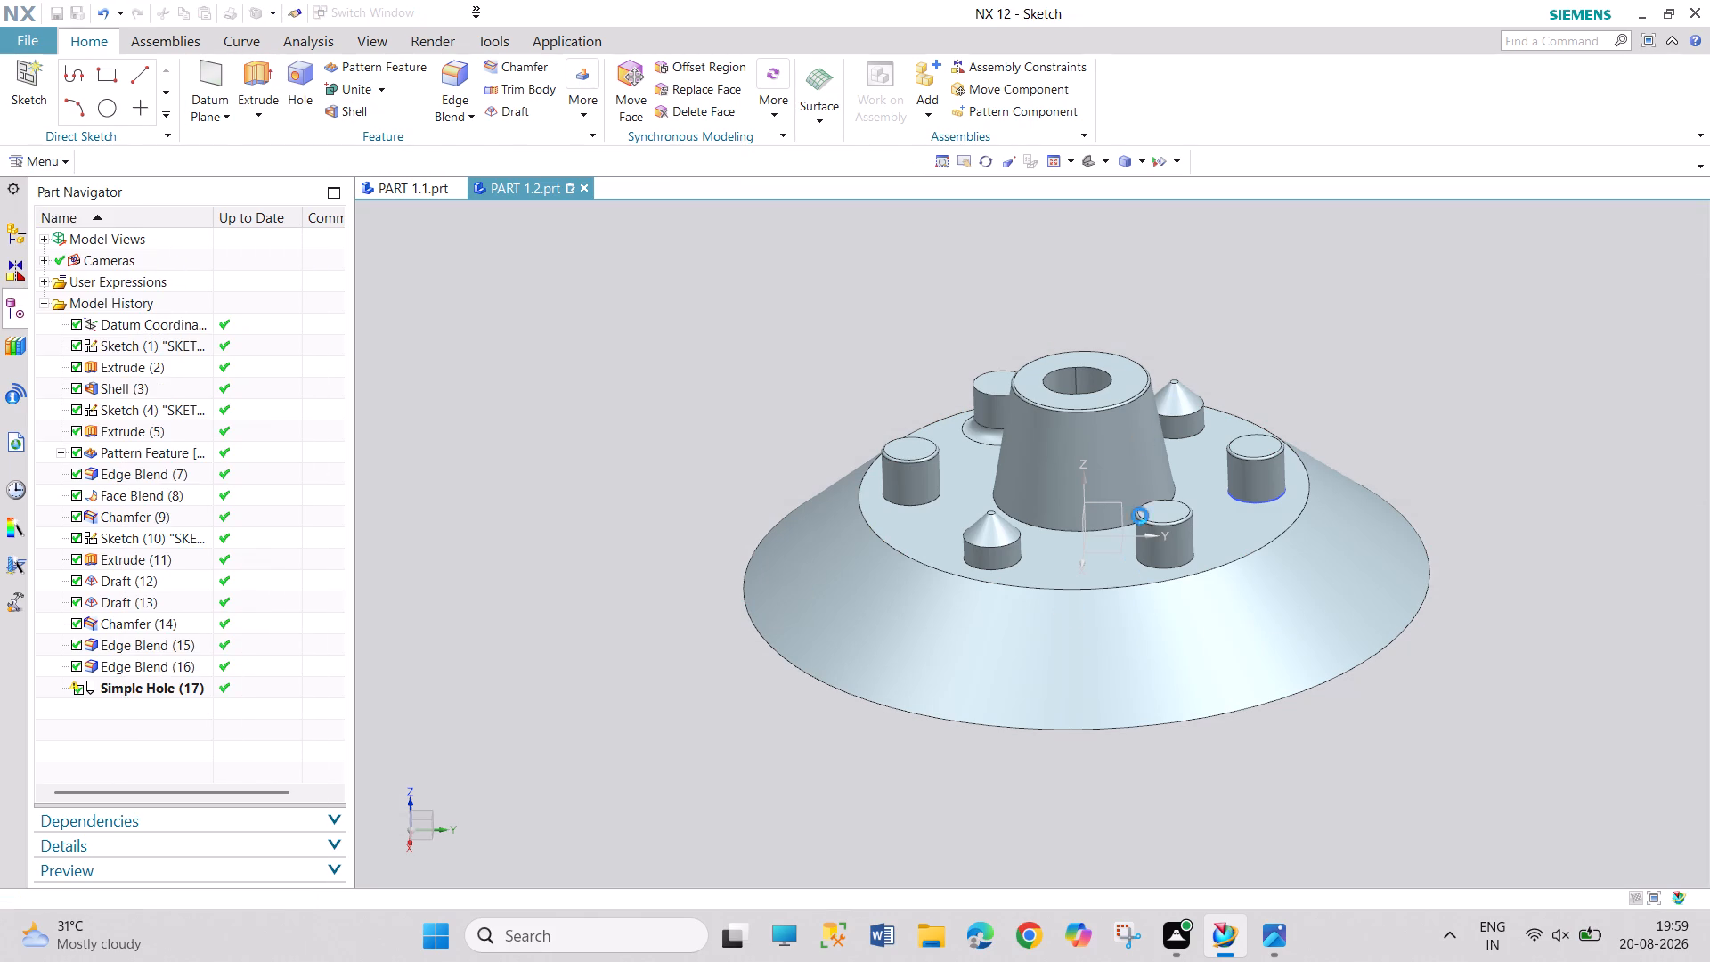
pyautogui.click(1128, 378)
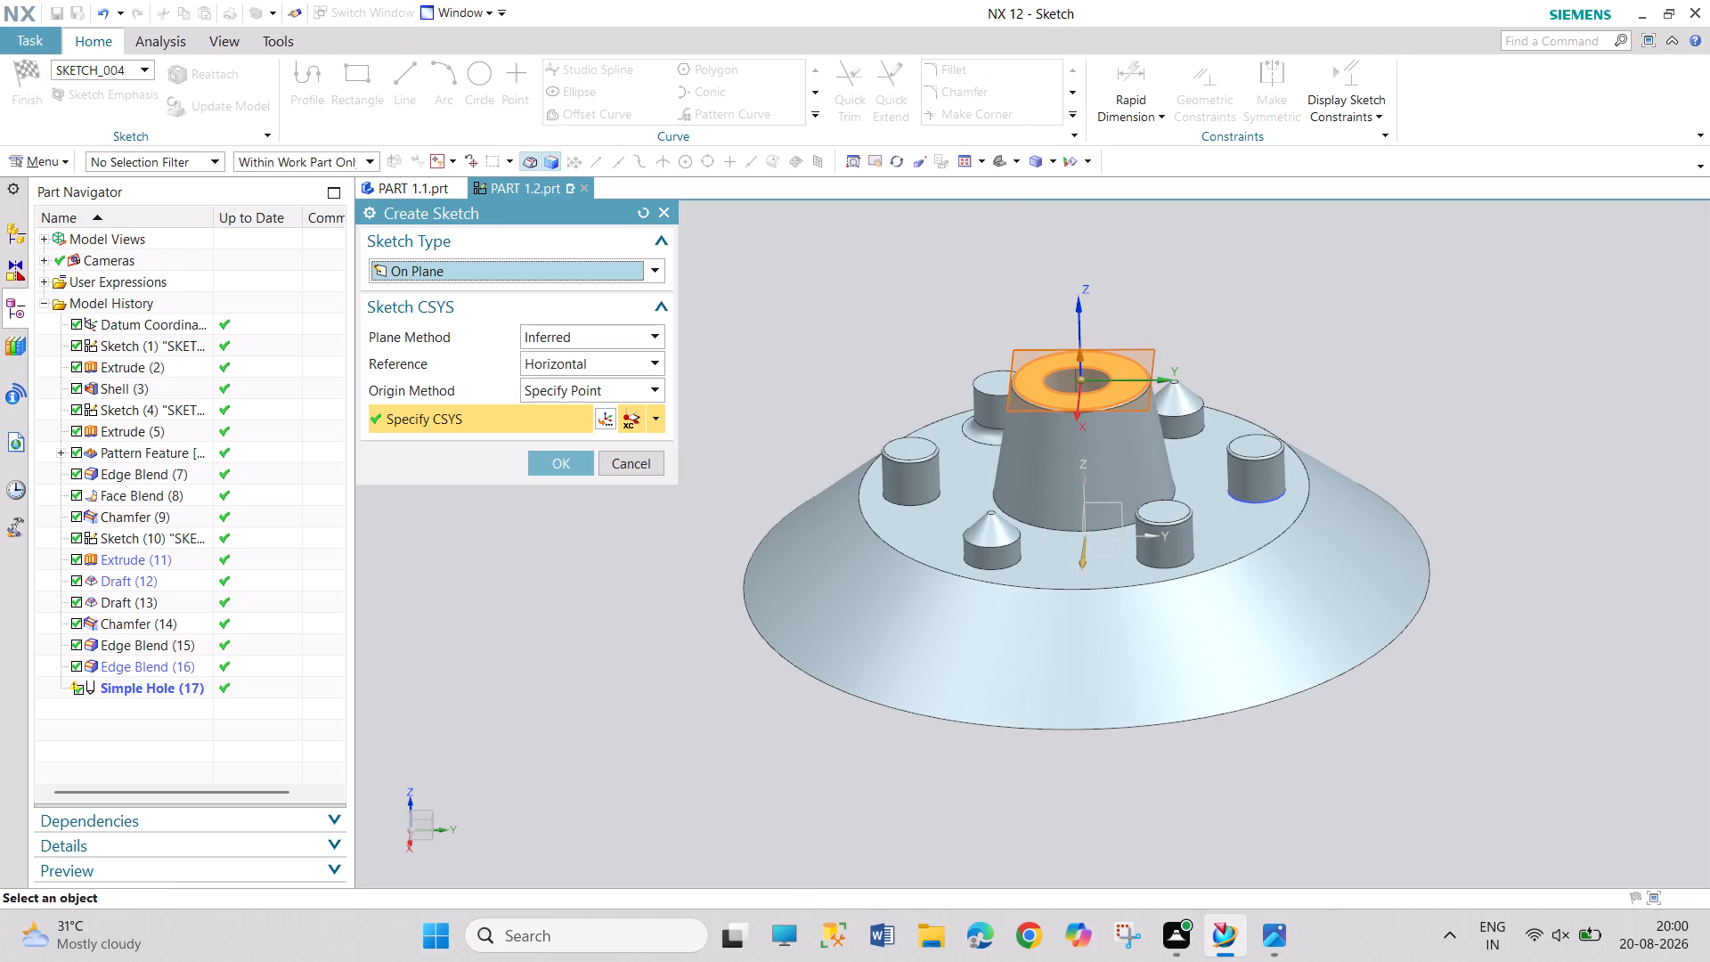
pyautogui.click(560, 466)
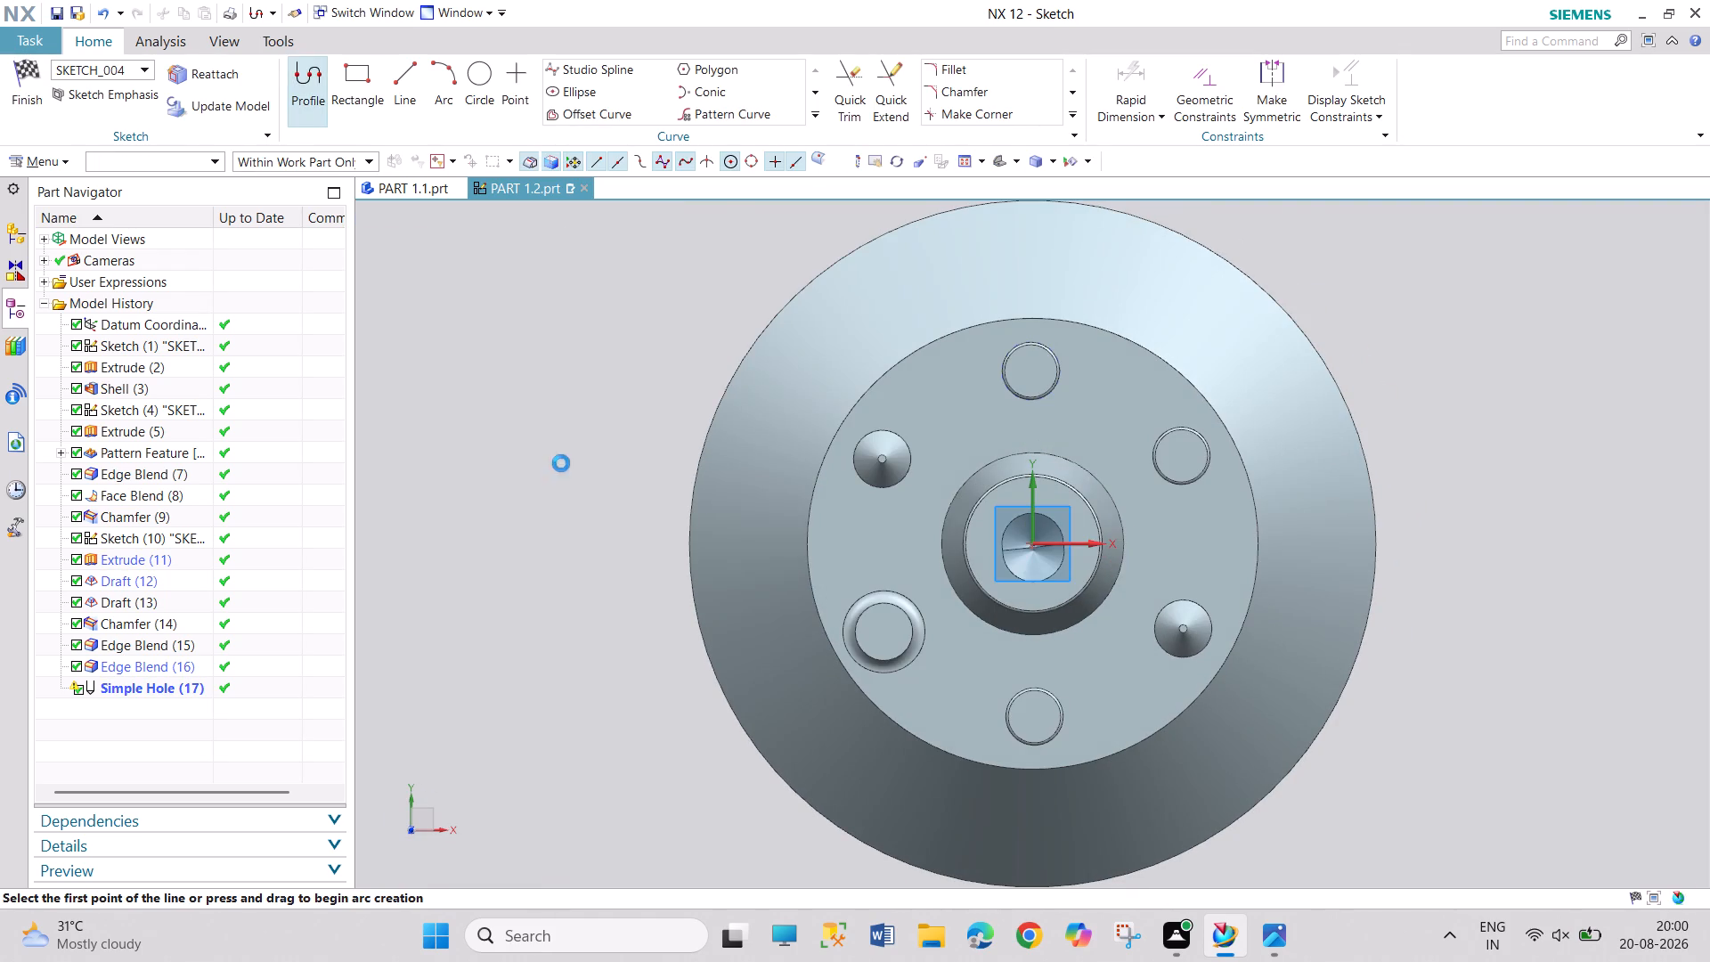
# Draw a from-centre rectangle at the sketch origin, extending past the central cylinder's top face, and finish the sketch.
pyautogui.click(343, 78)
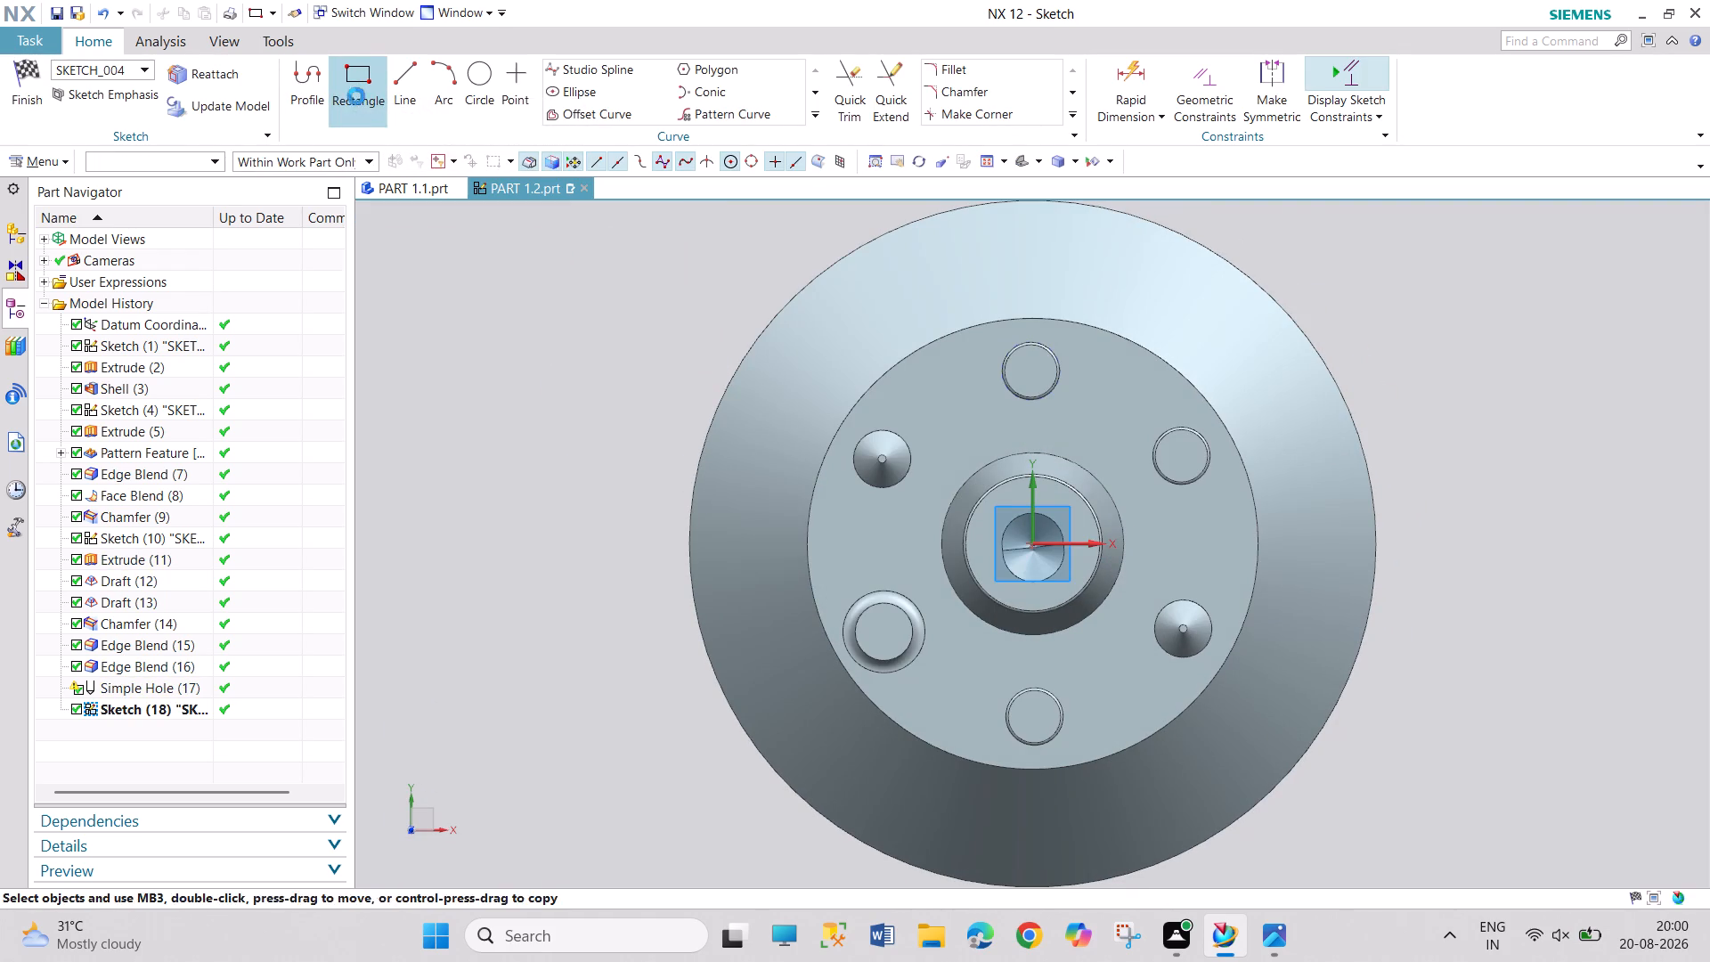
pyautogui.click(440, 270)
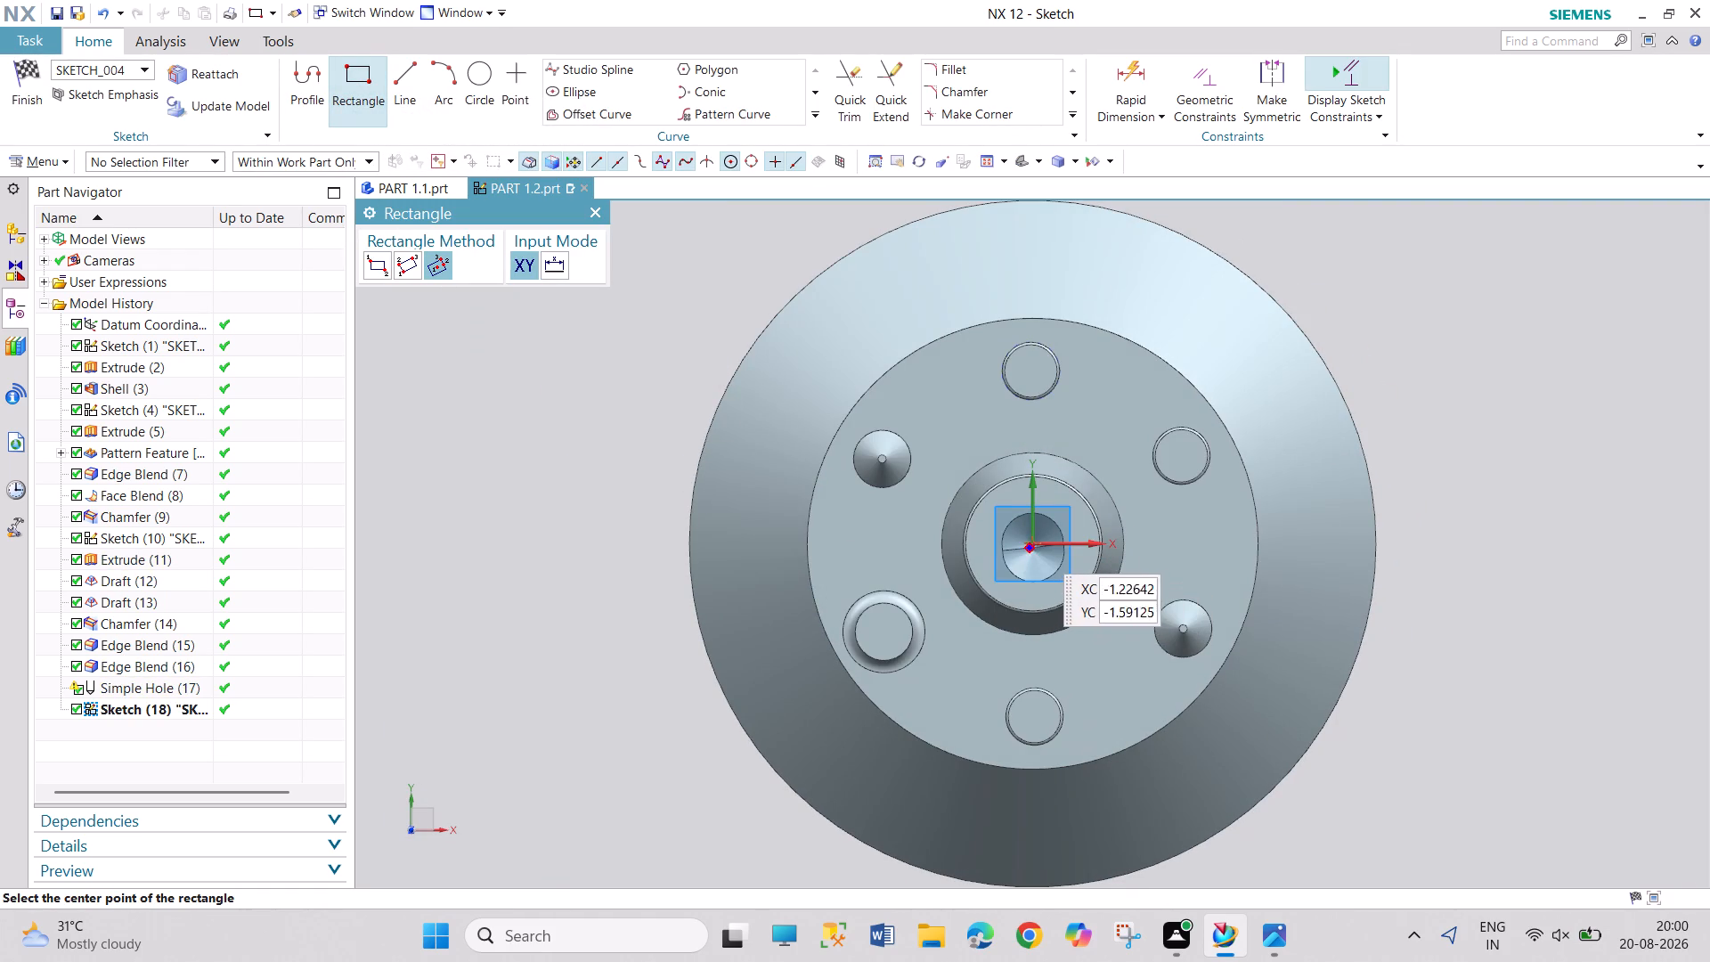
pyautogui.click(1031, 544)
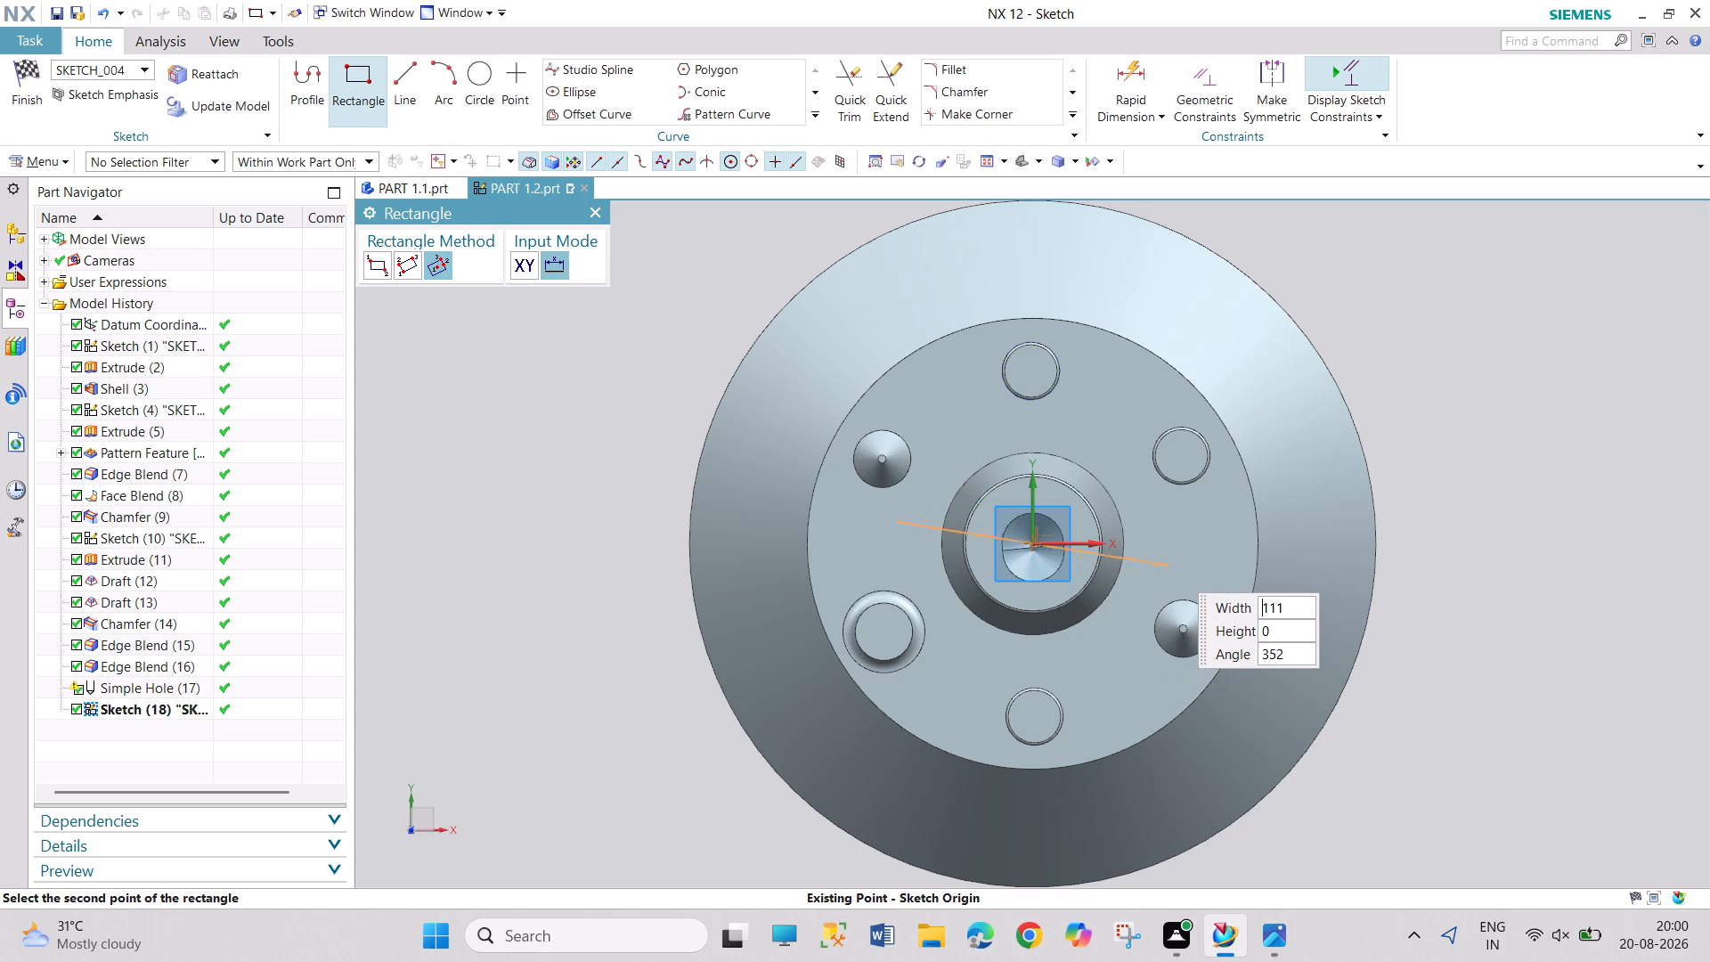
pyautogui.click(1166, 542)
pyautogui.click(1137, 441)
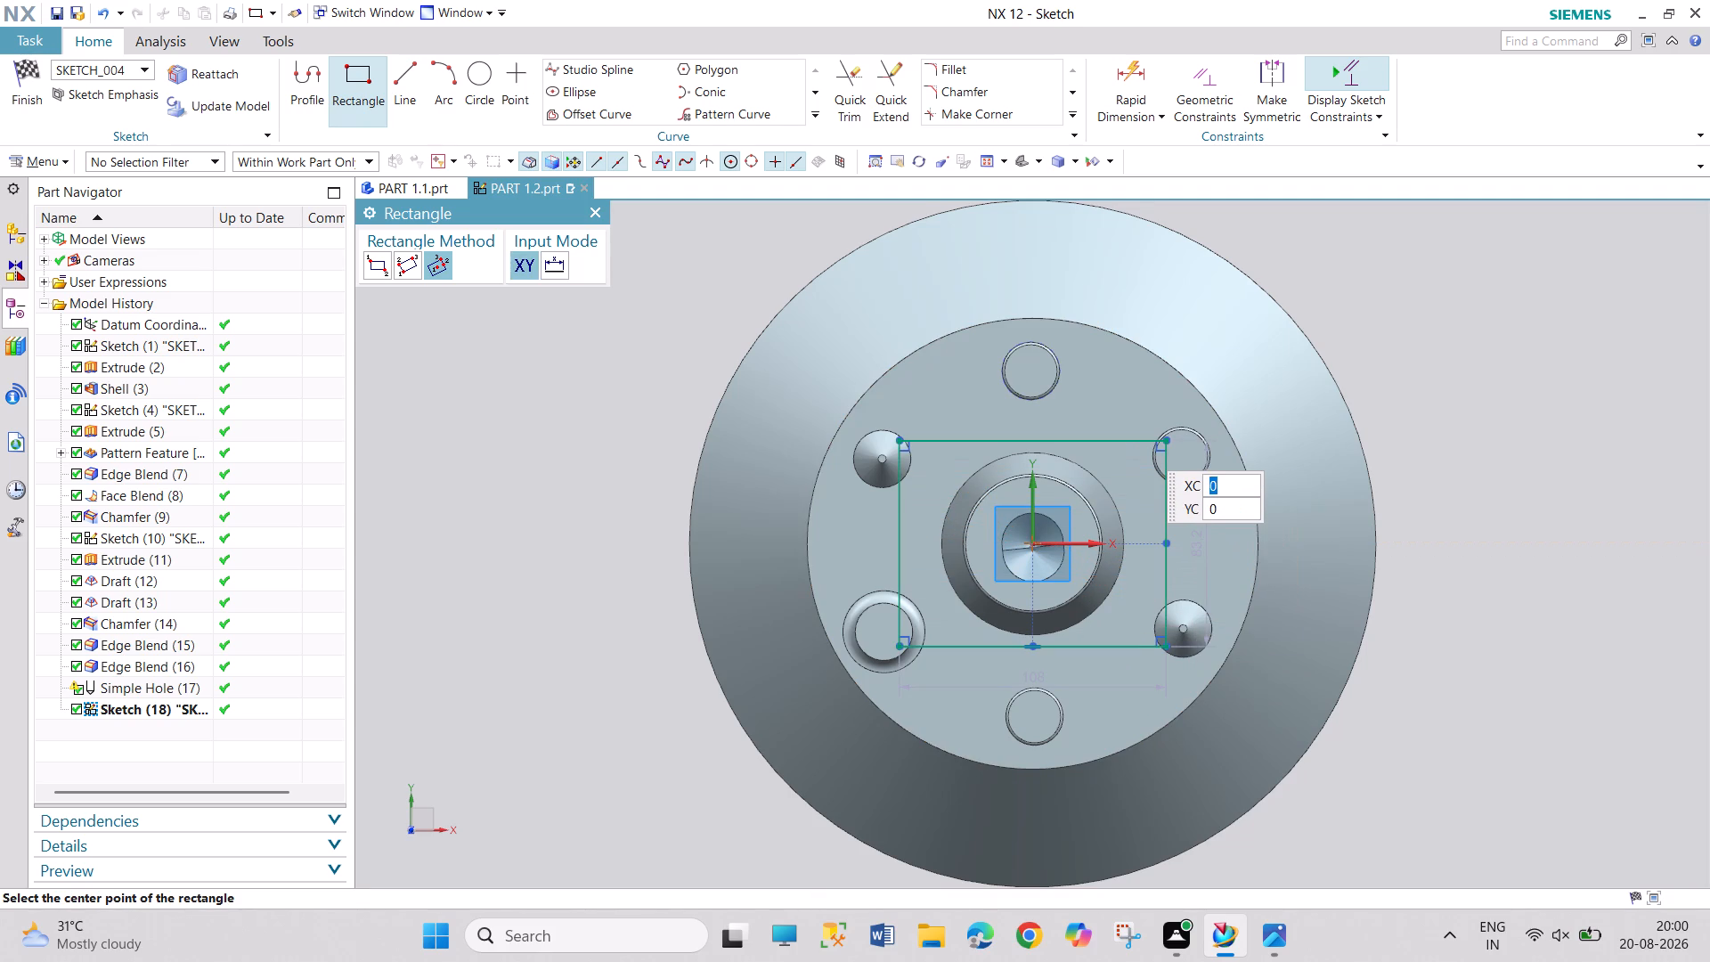
pyautogui.click(20, 96)
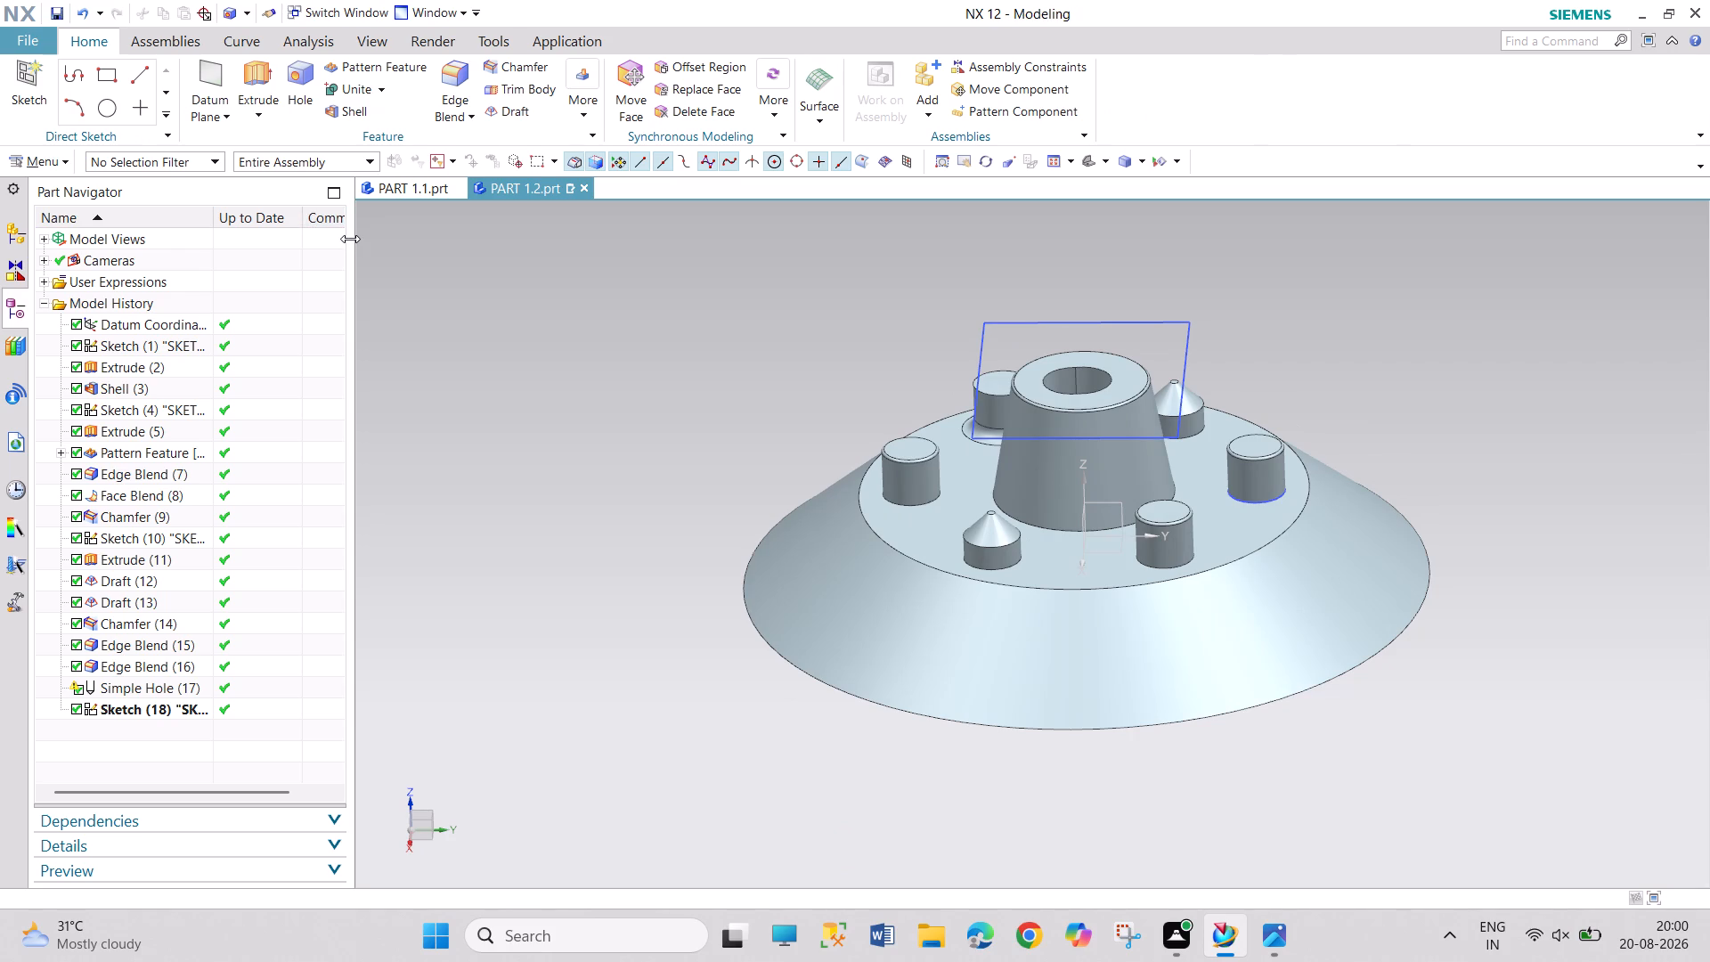
# Extrude the rectangle 50 mm upward from the central cylinder's top with an inferred unite, forming a block.
pyautogui.click(244, 86)
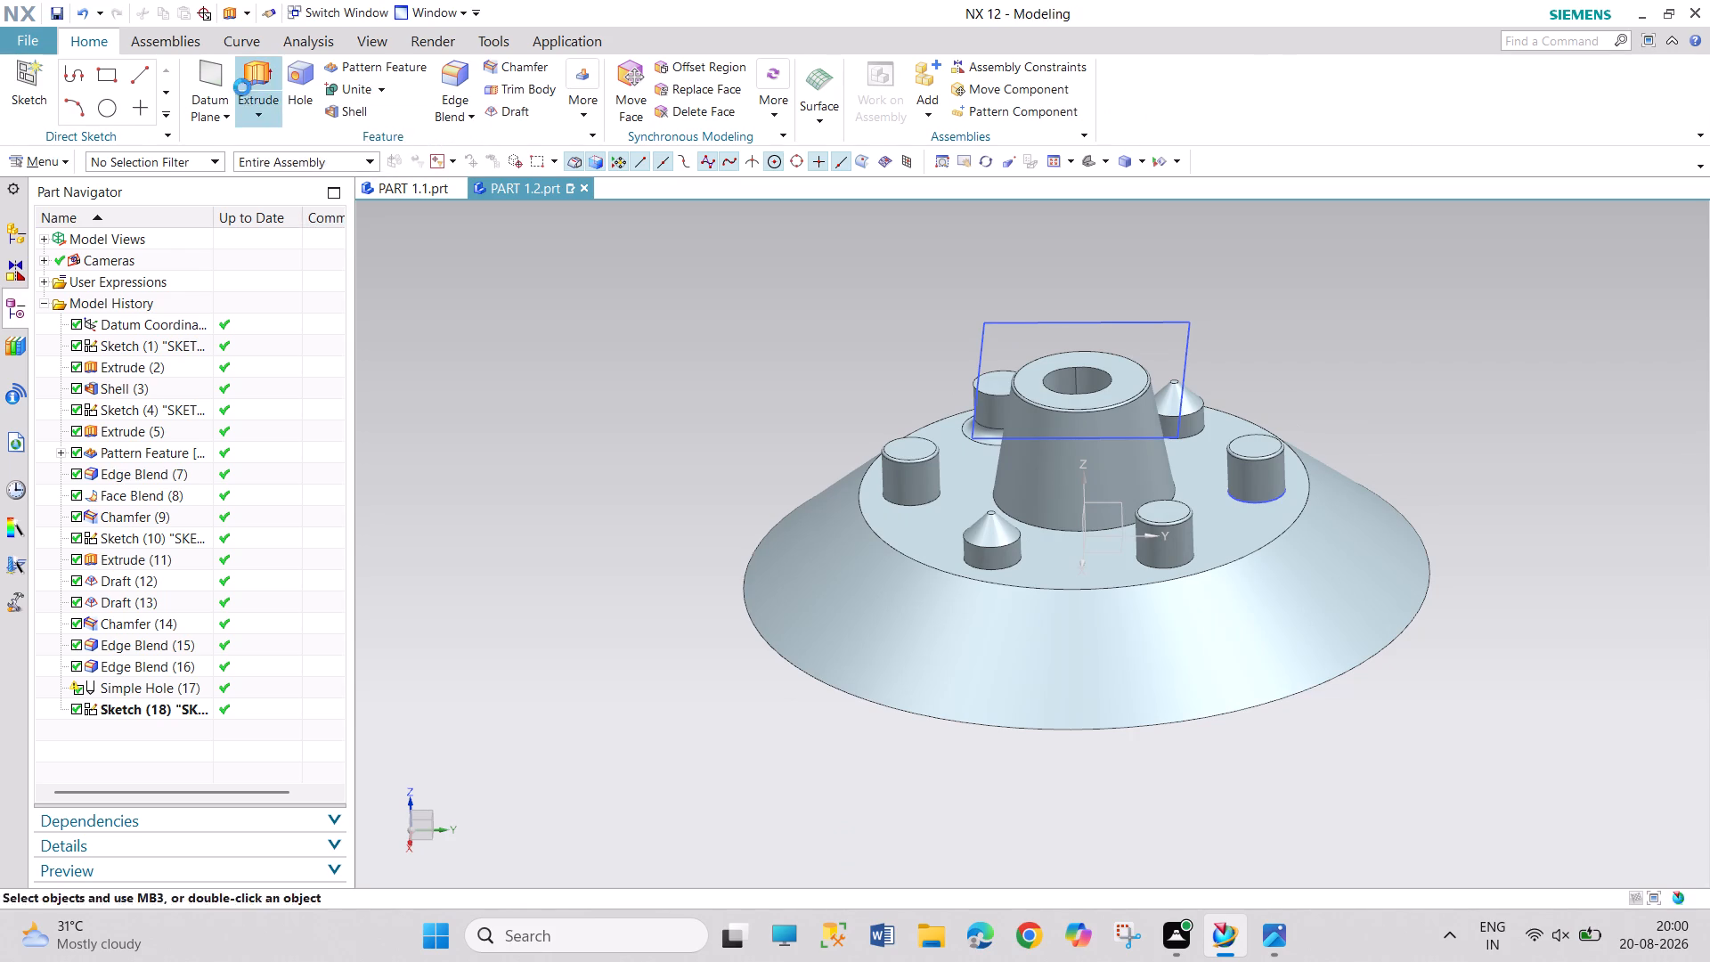
pyautogui.click(1179, 436)
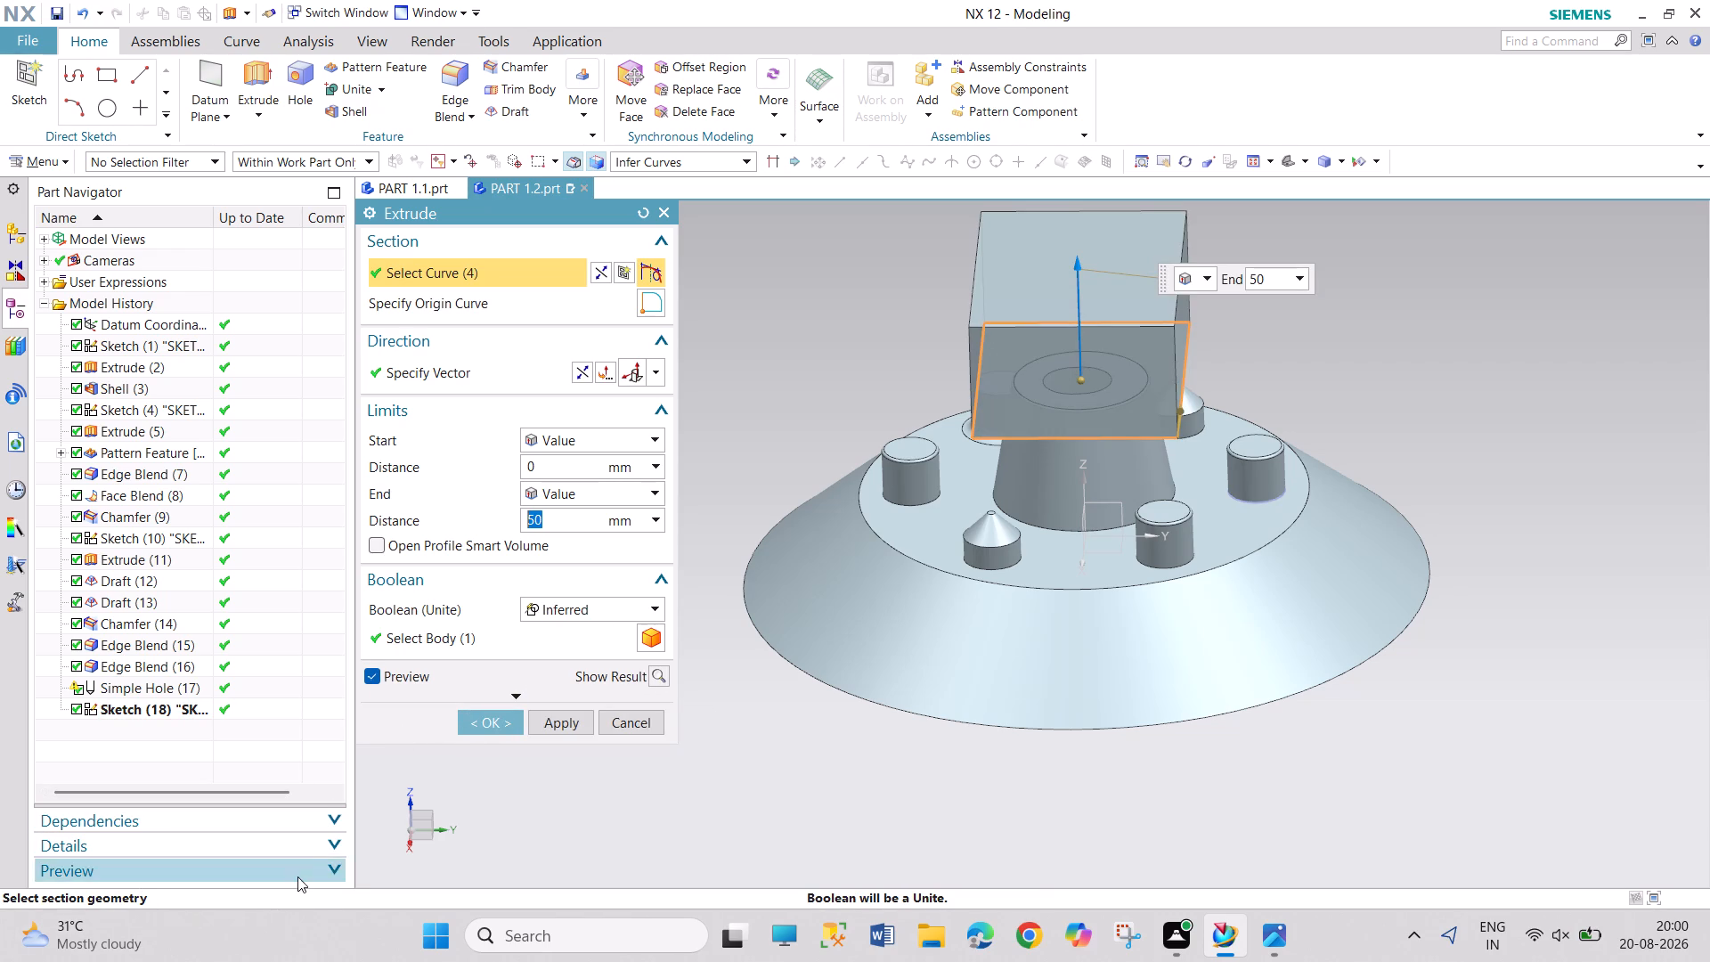
pyautogui.click(488, 723)
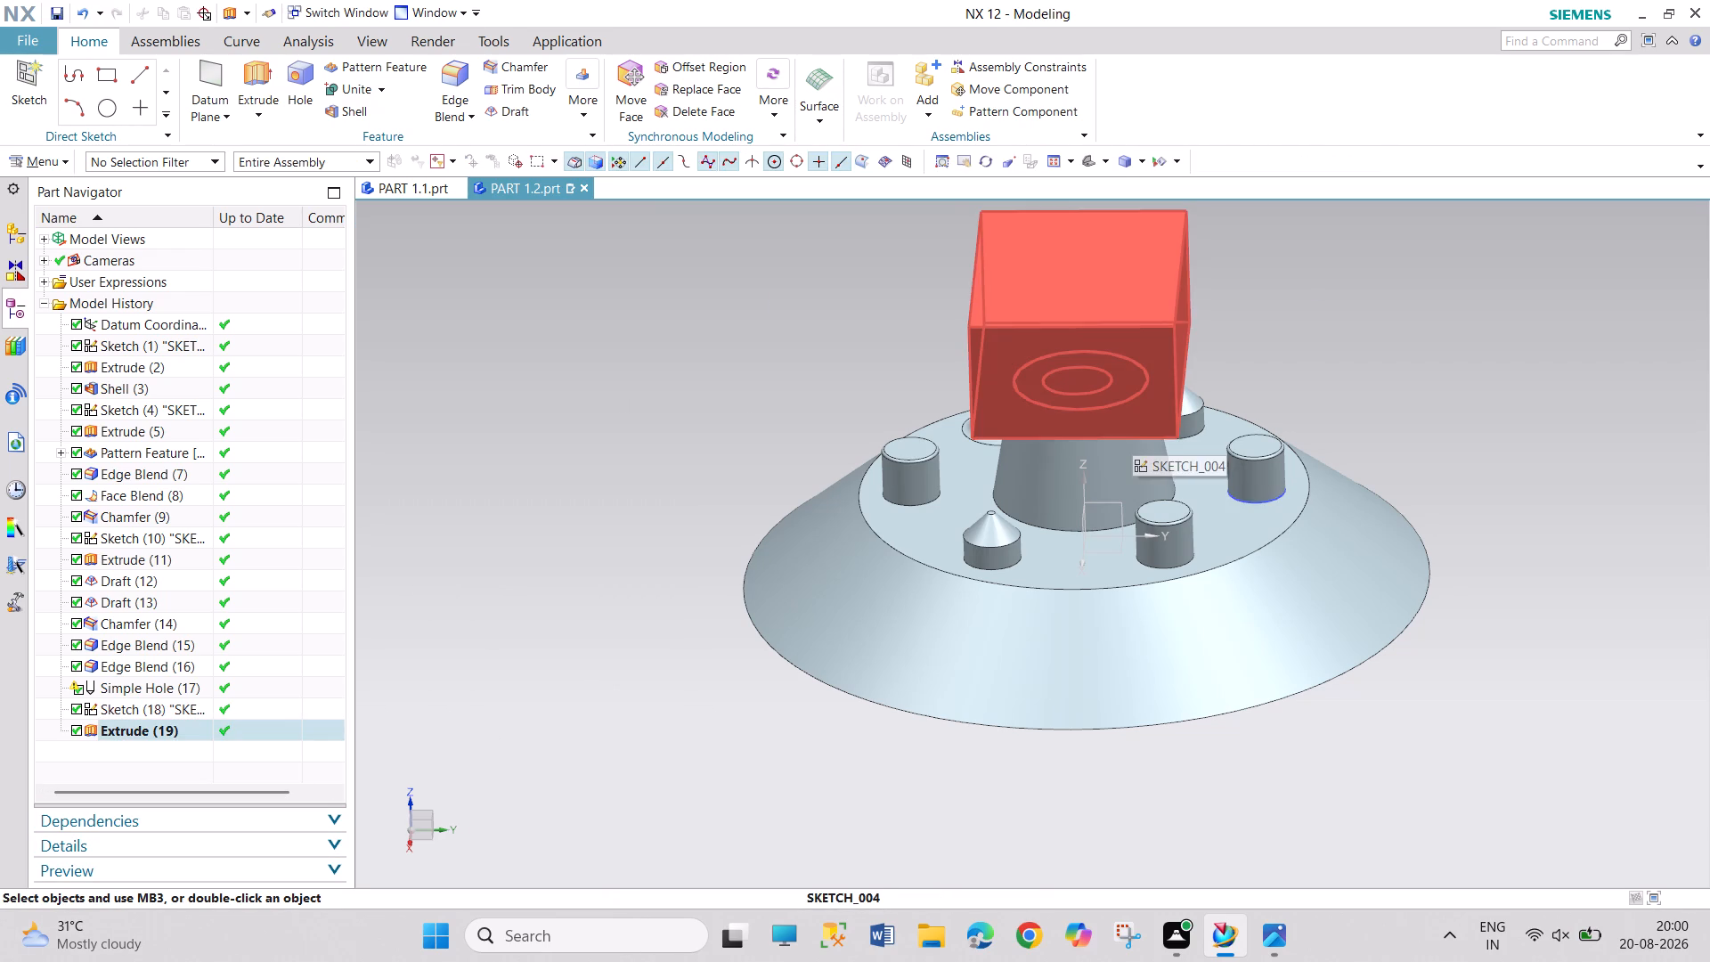
pyautogui.scroll(1, 1192, 315)
pyautogui.scroll(-2, 1192, 314)
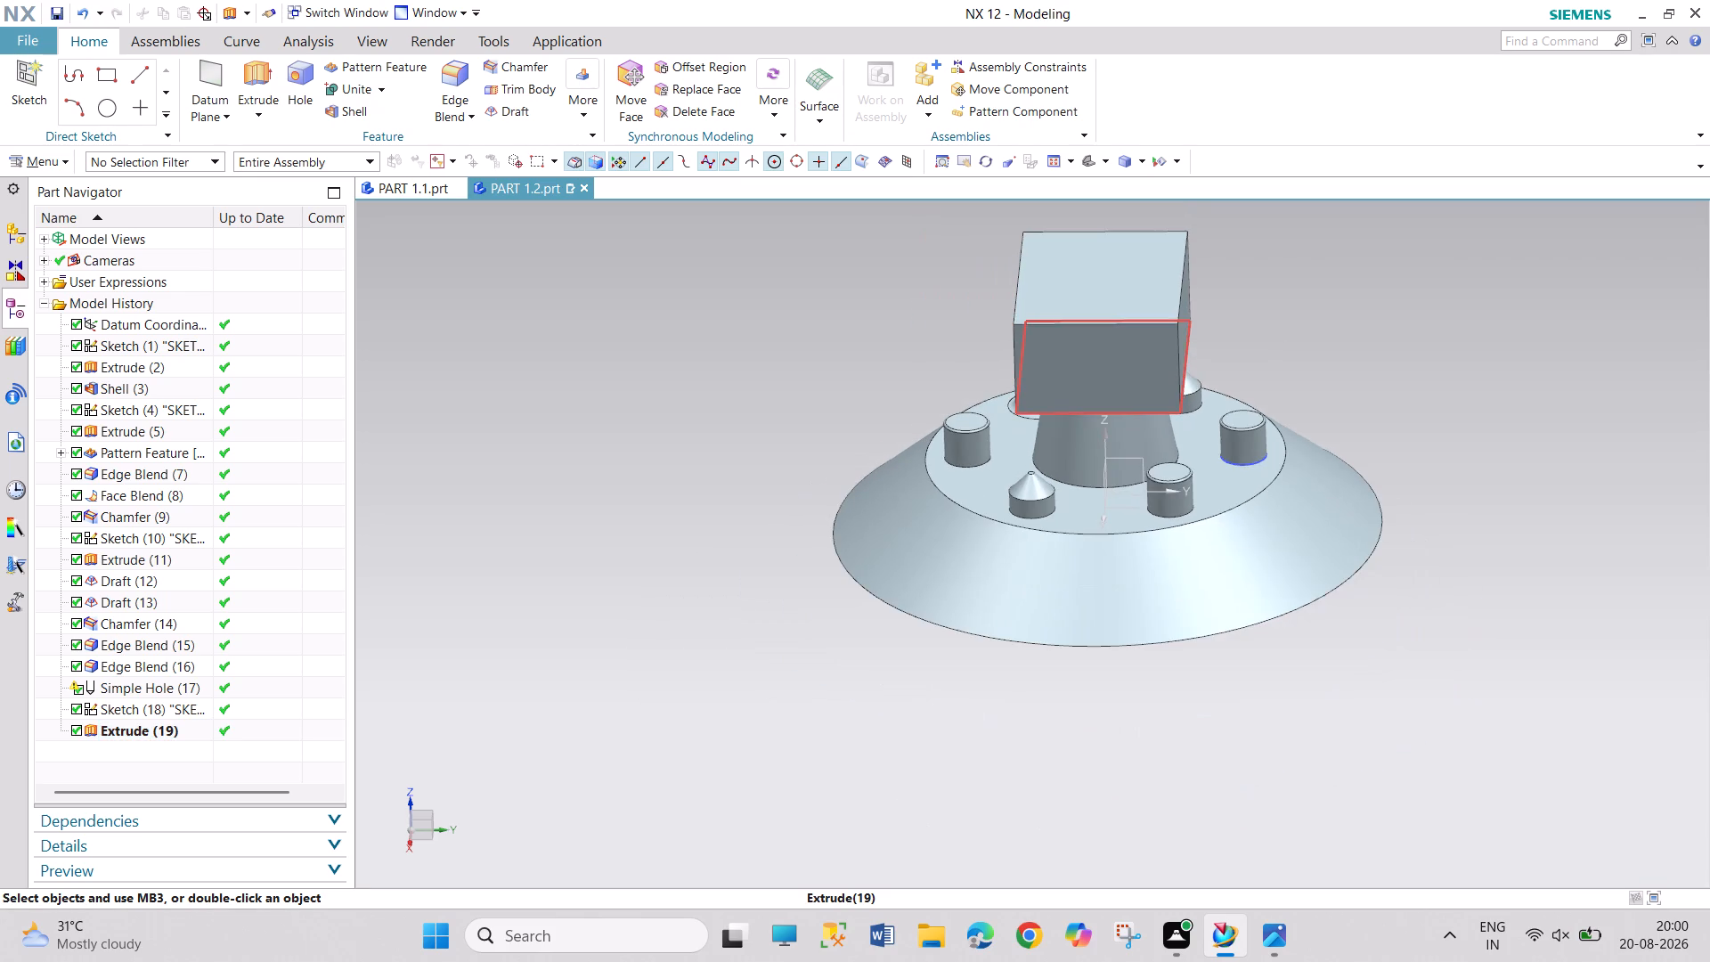
pyautogui.scroll(-2, 1245, 289)
pyautogui.scroll(4, 1190, 218)
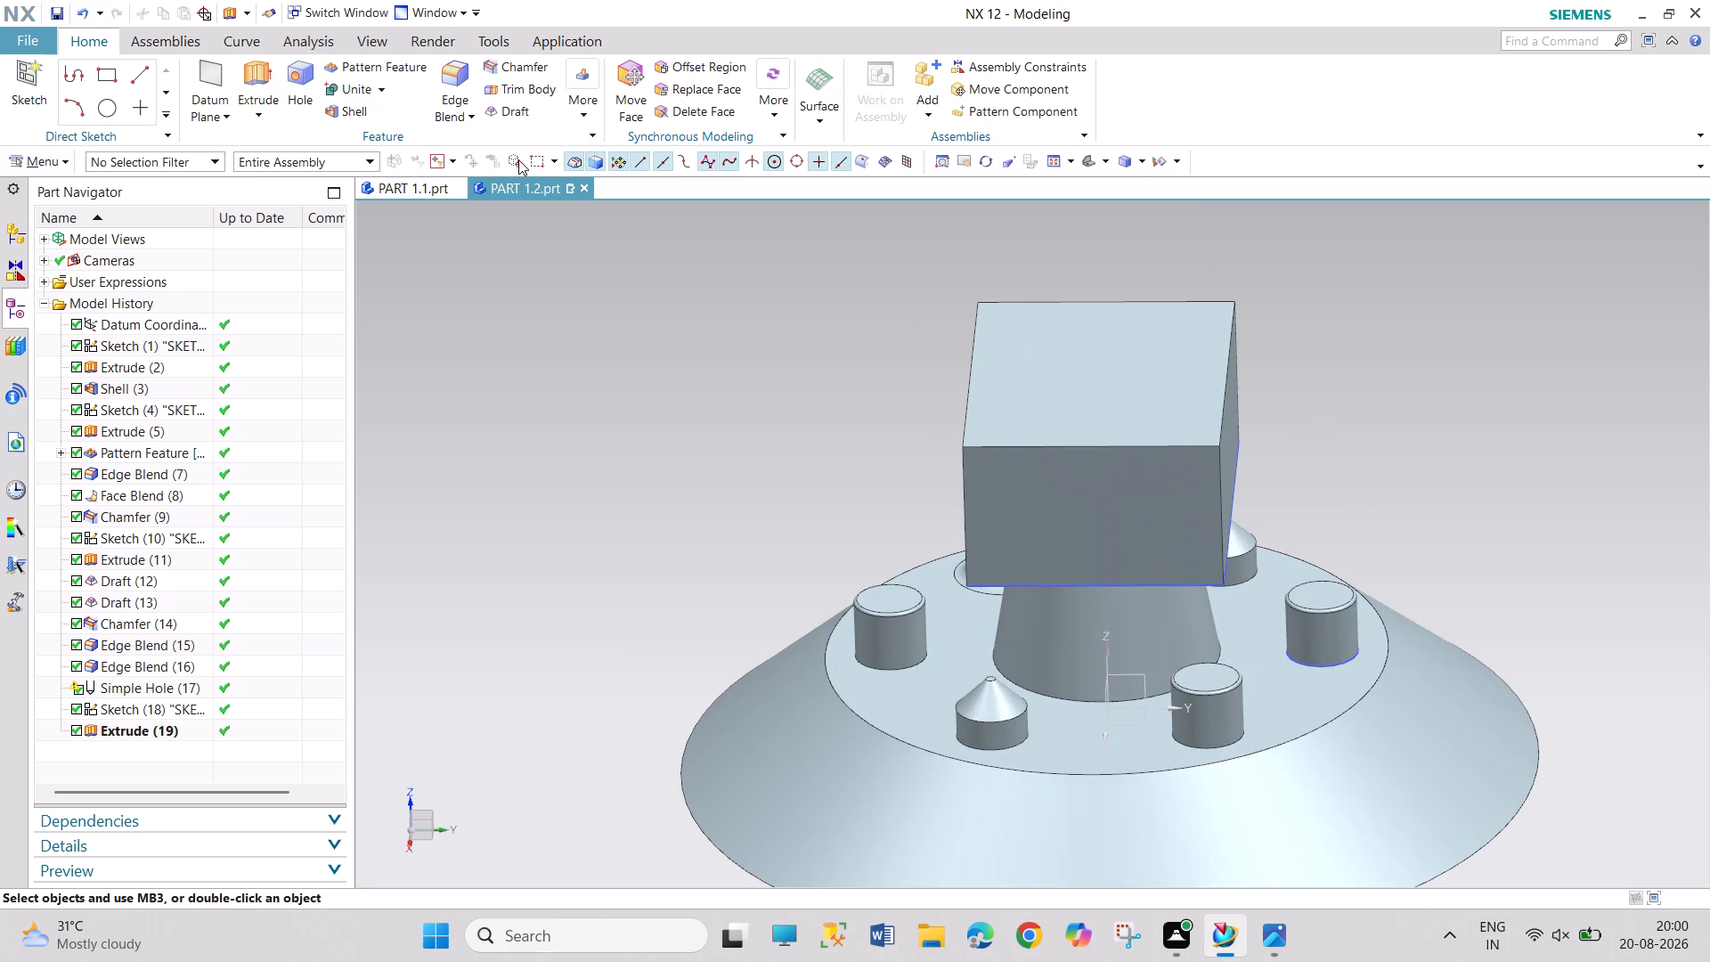
# Create a simple general hole, 25 mm diameter and 50 mm deep, near the middle of the block's top face.
pyautogui.click(291, 93)
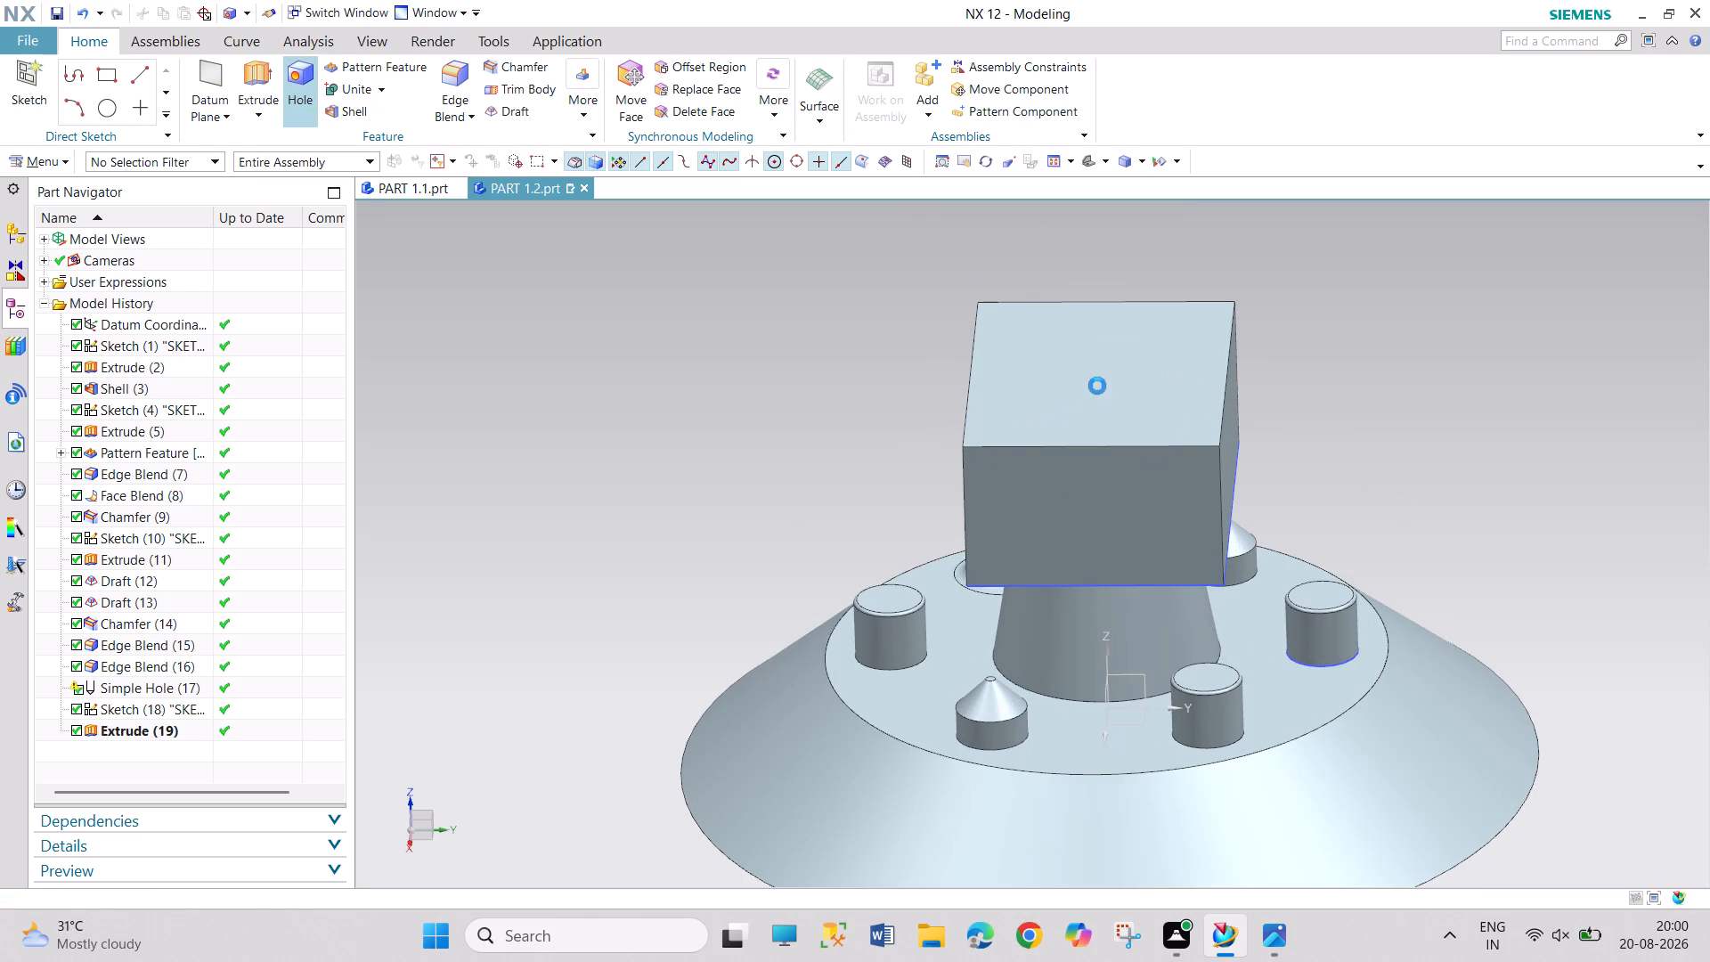
pyautogui.click(1088, 379)
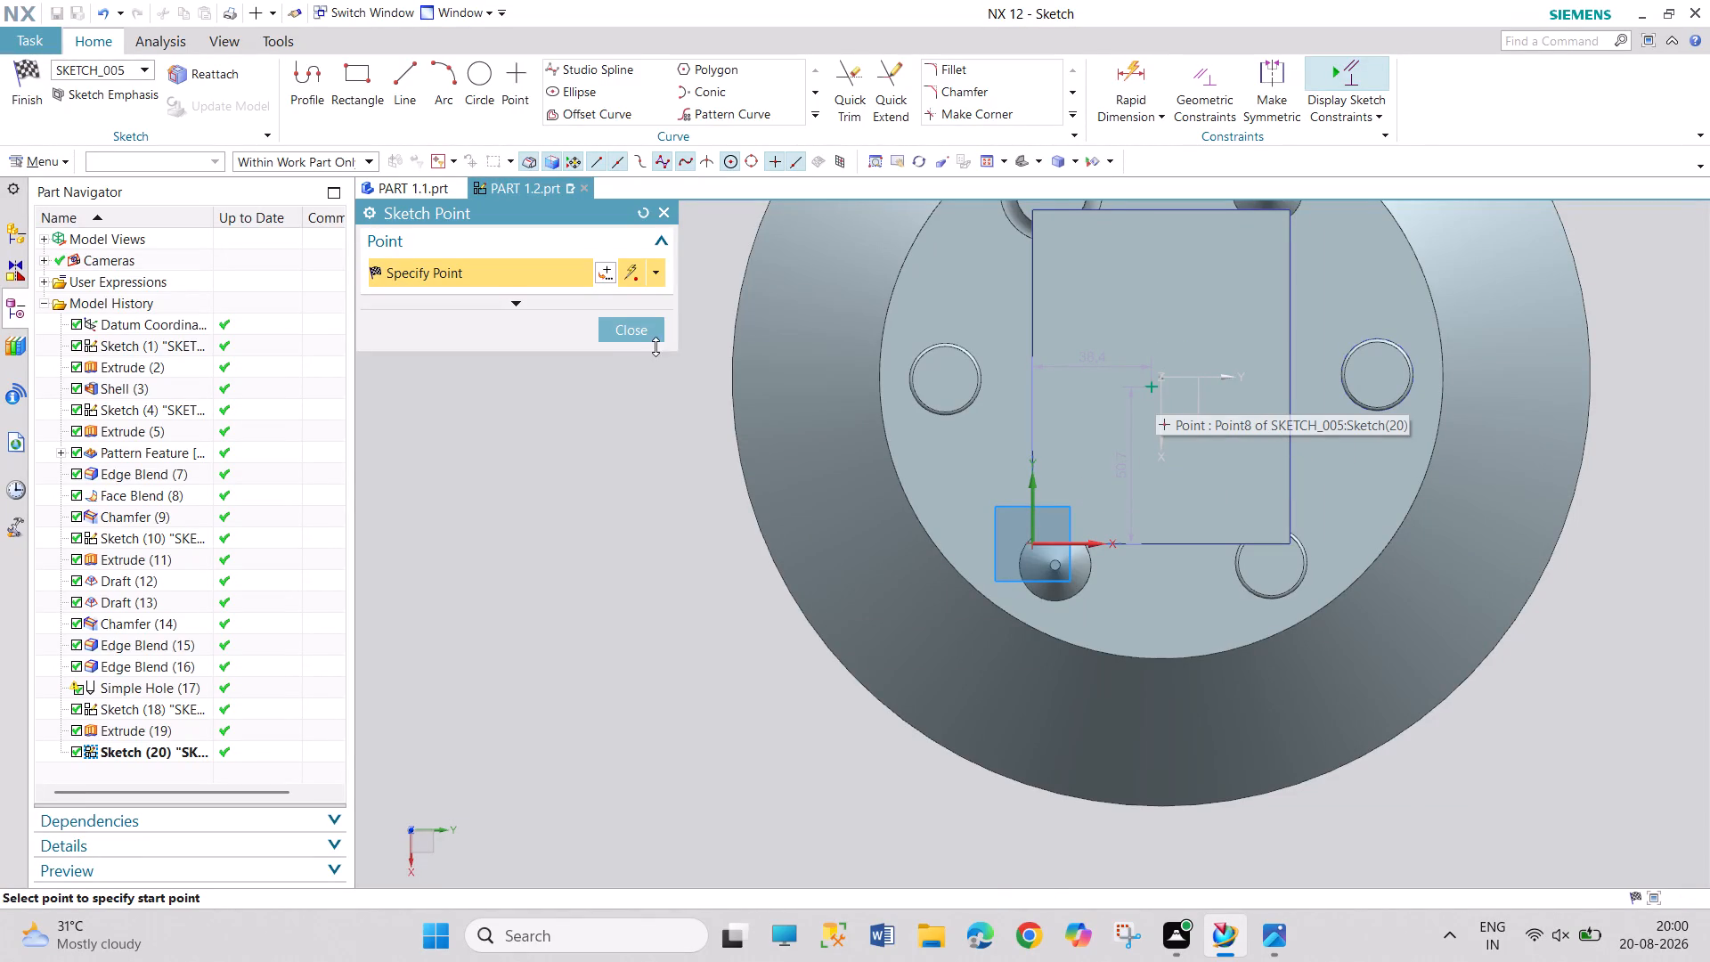
pyautogui.click(1149, 387)
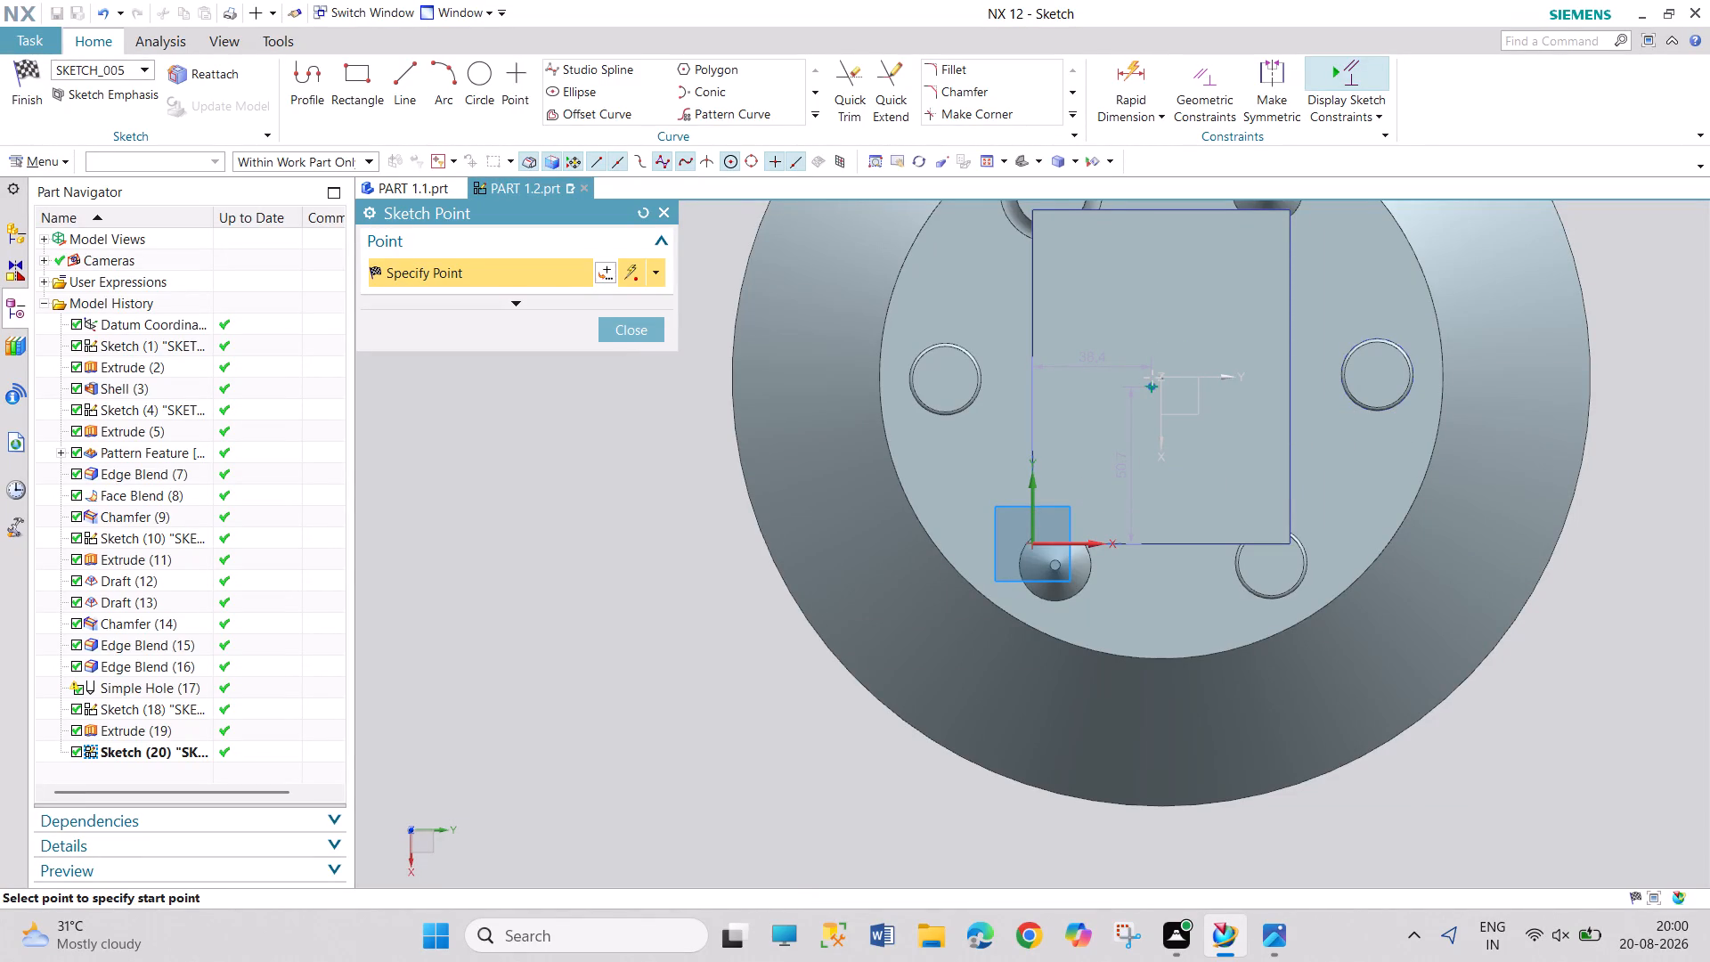
pyautogui.click(646, 338)
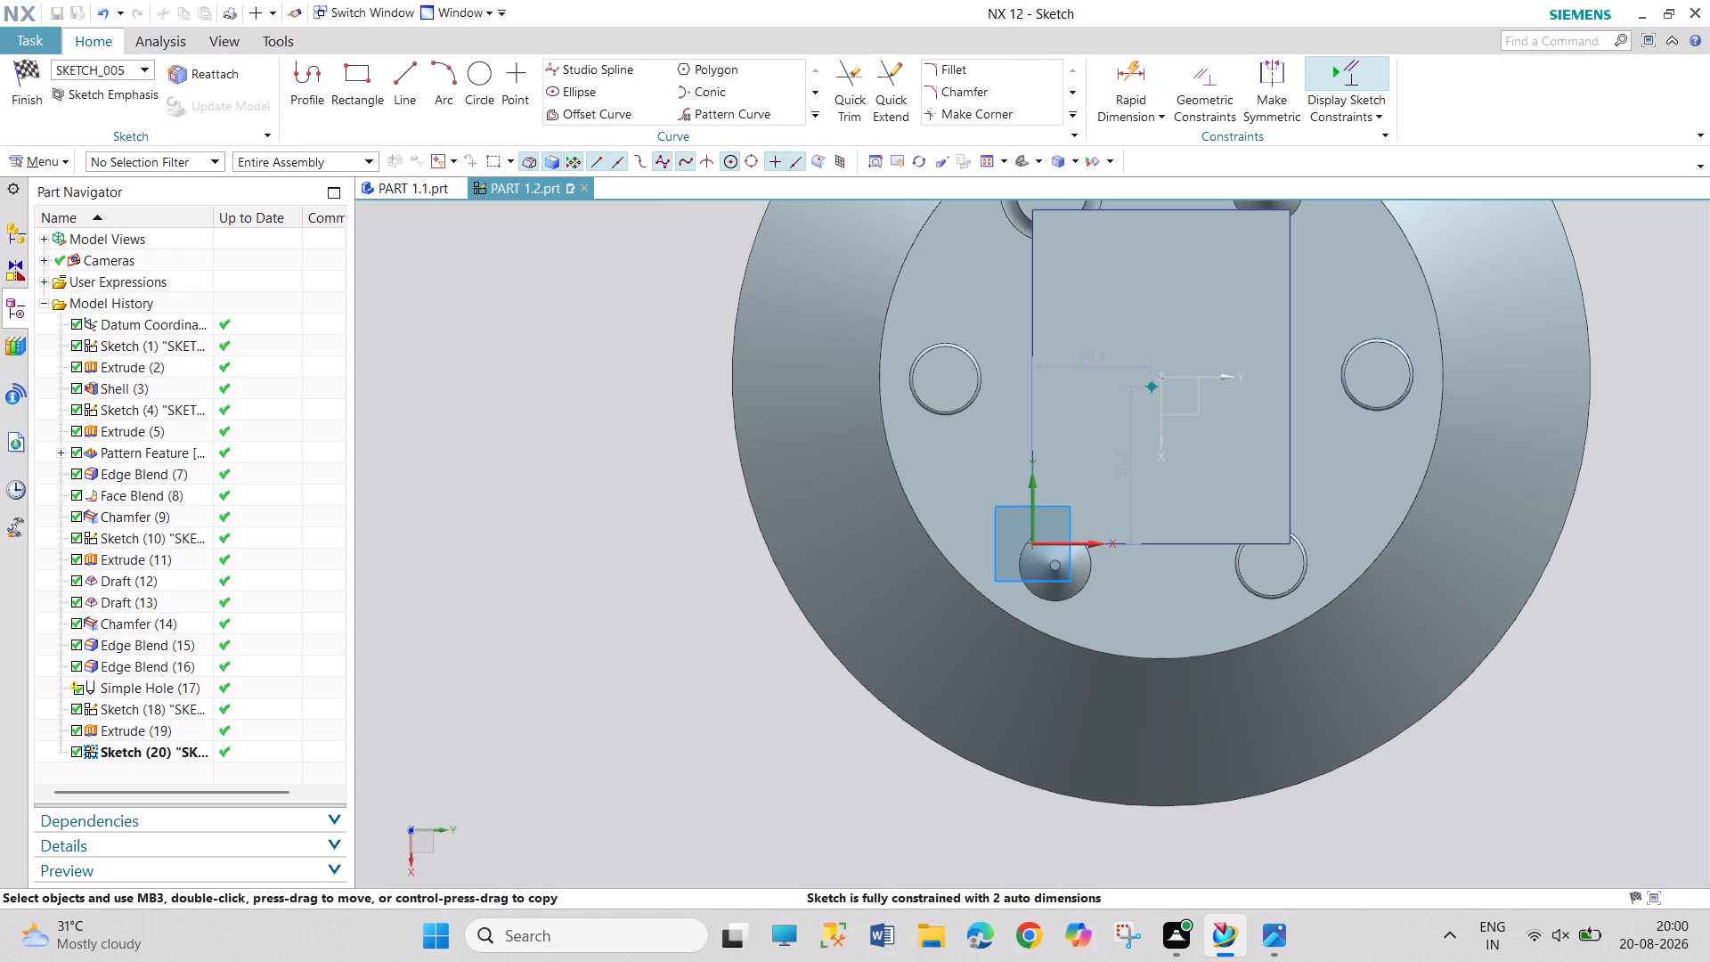
pyautogui.press('Return')
pyautogui.click(32, 85)
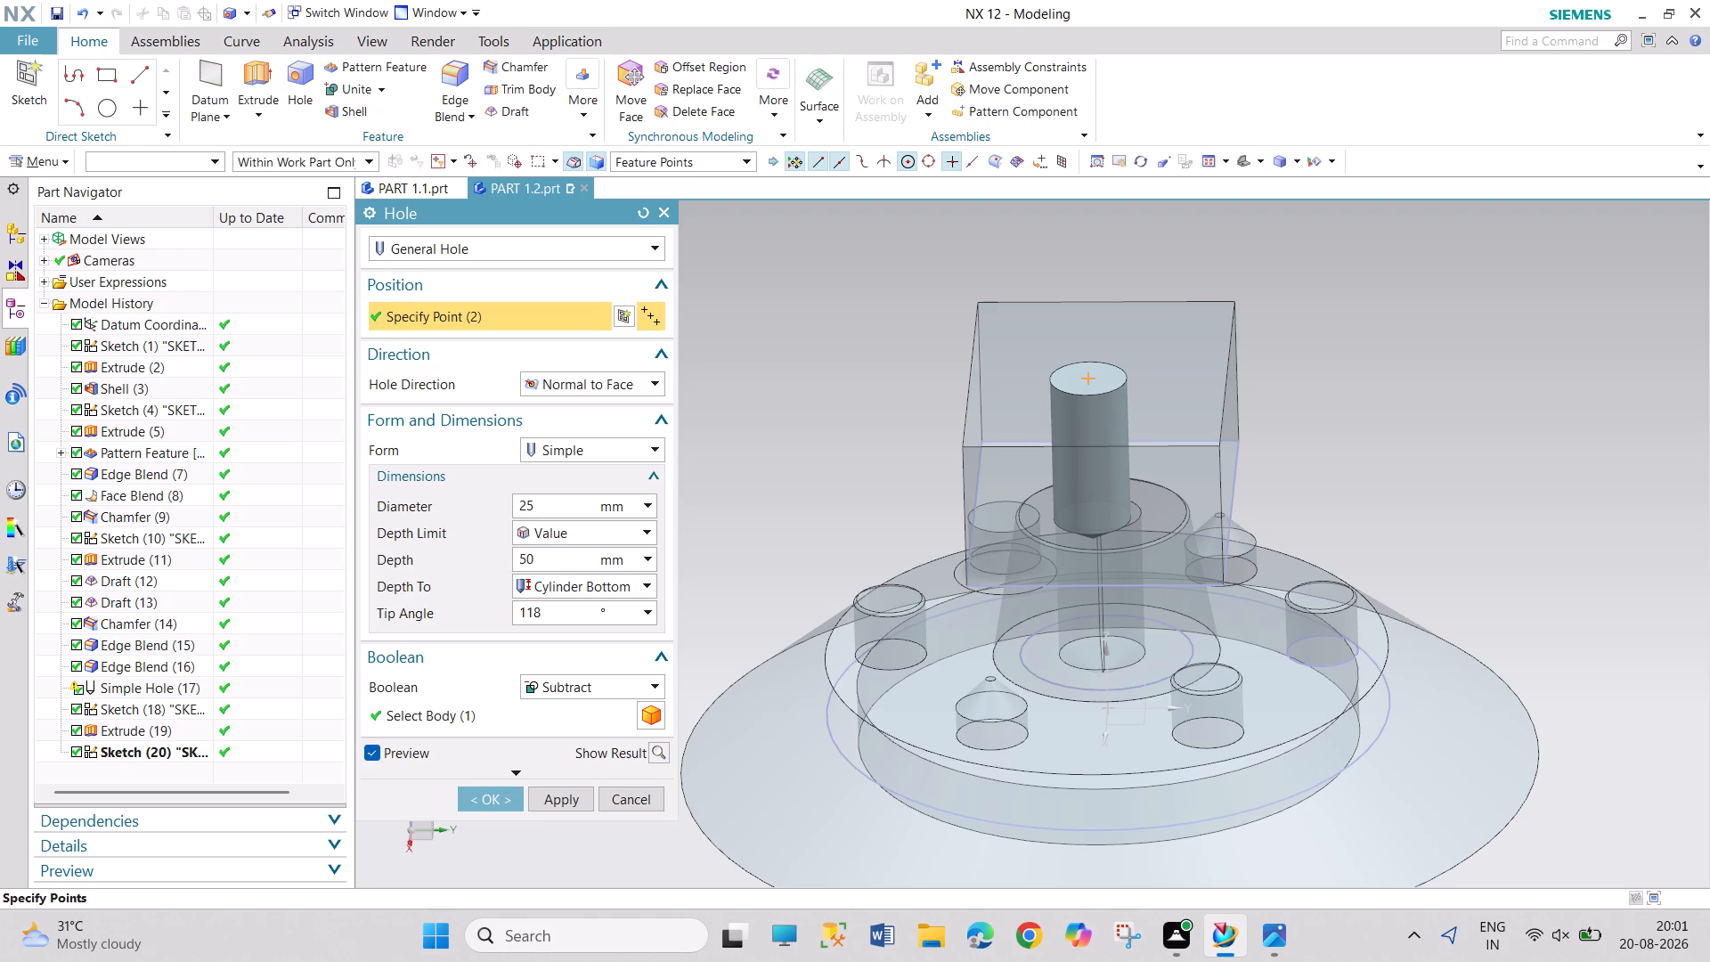
pyautogui.click(498, 798)
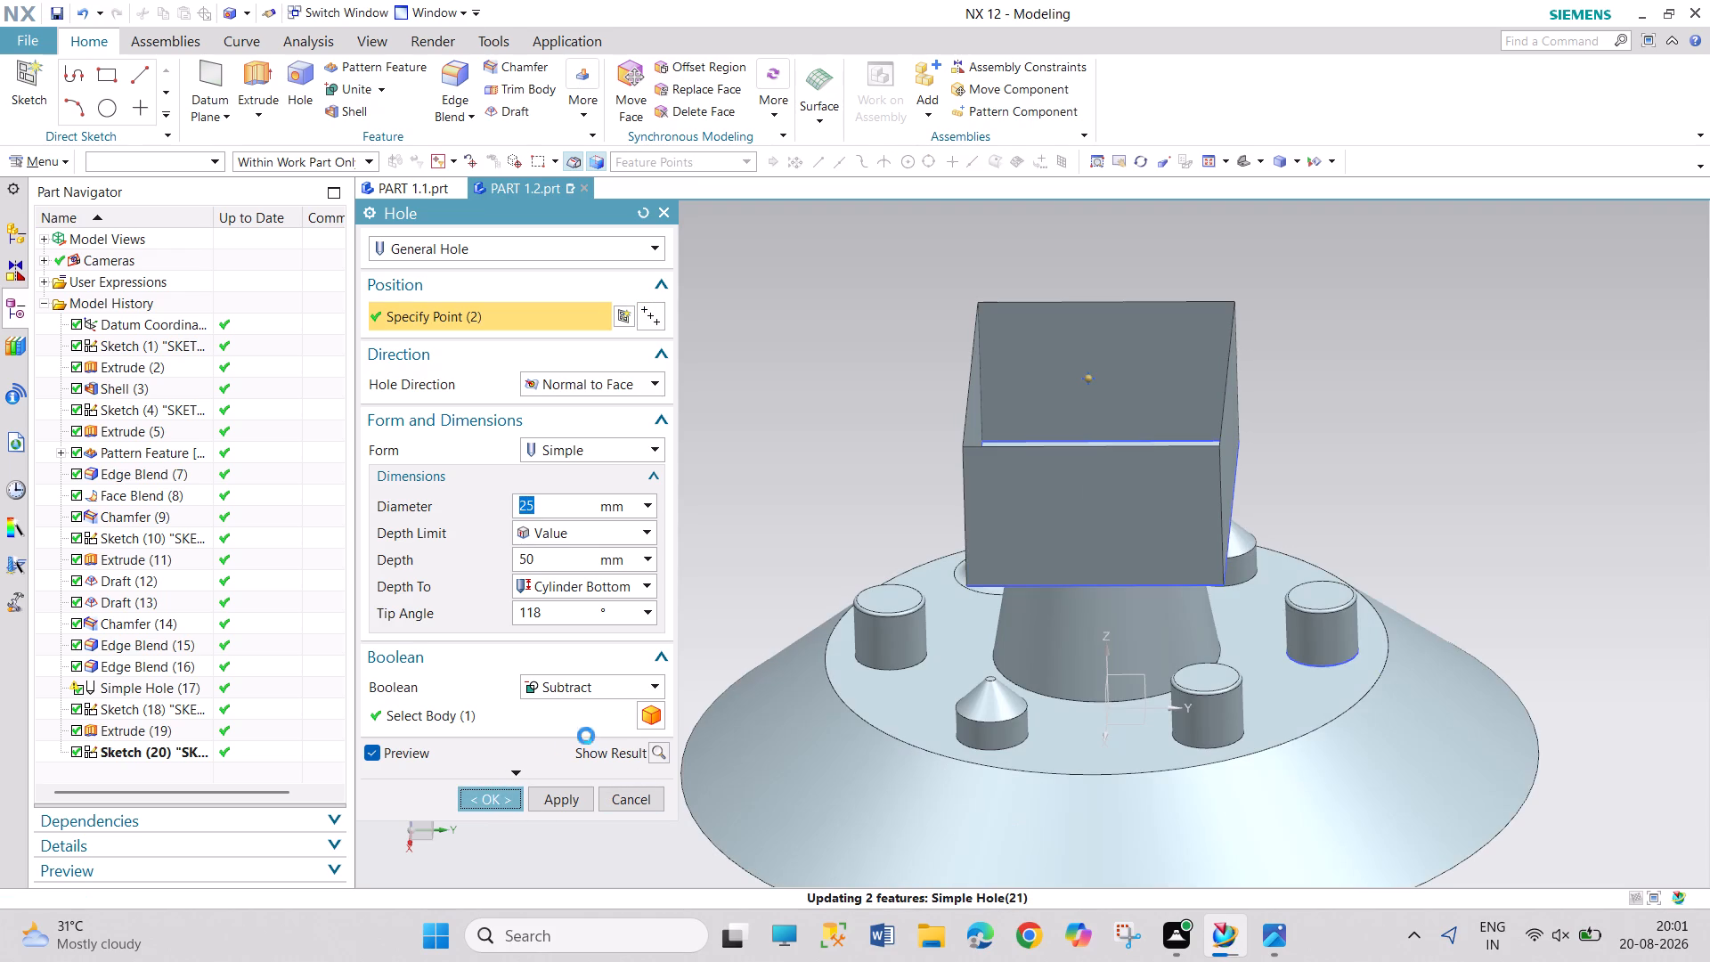
# Create a simple general hole, 25 mm diameter and 50 mm deep, near the middle of one of the block's side faces.
pyautogui.moveTo(827, 538); pyautogui.dragTo(787, 629, button='middle')
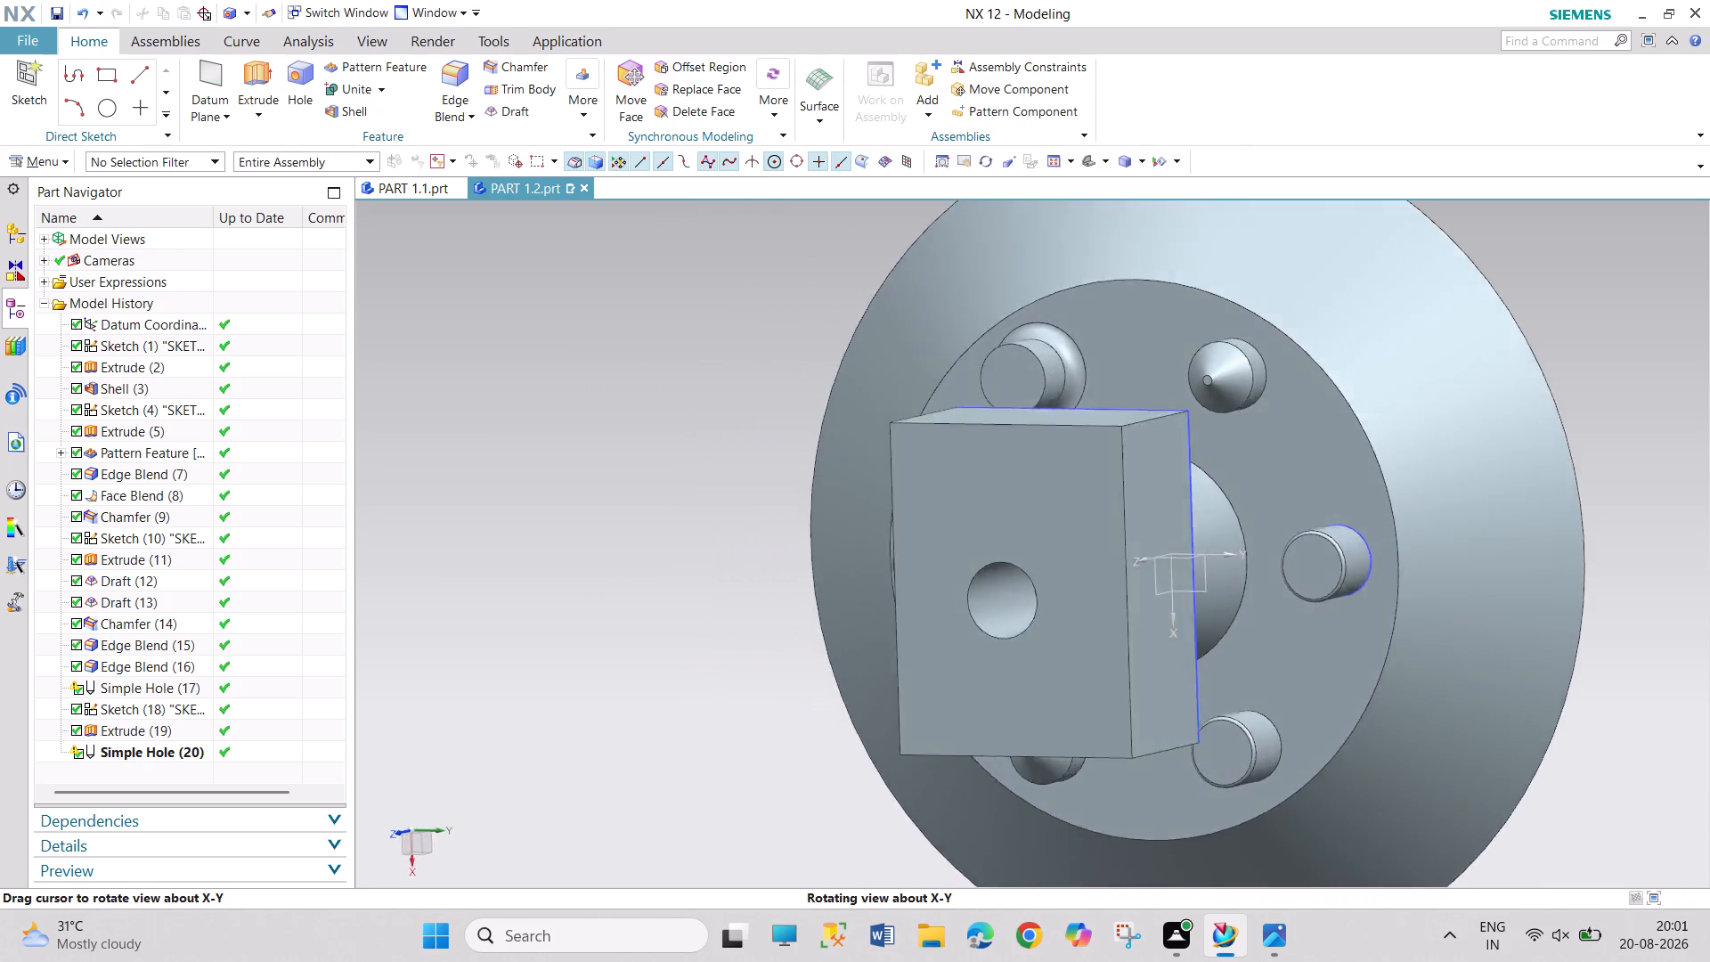
pyautogui.moveTo(787, 629); pyautogui.dragTo(750, 607, button='middle')
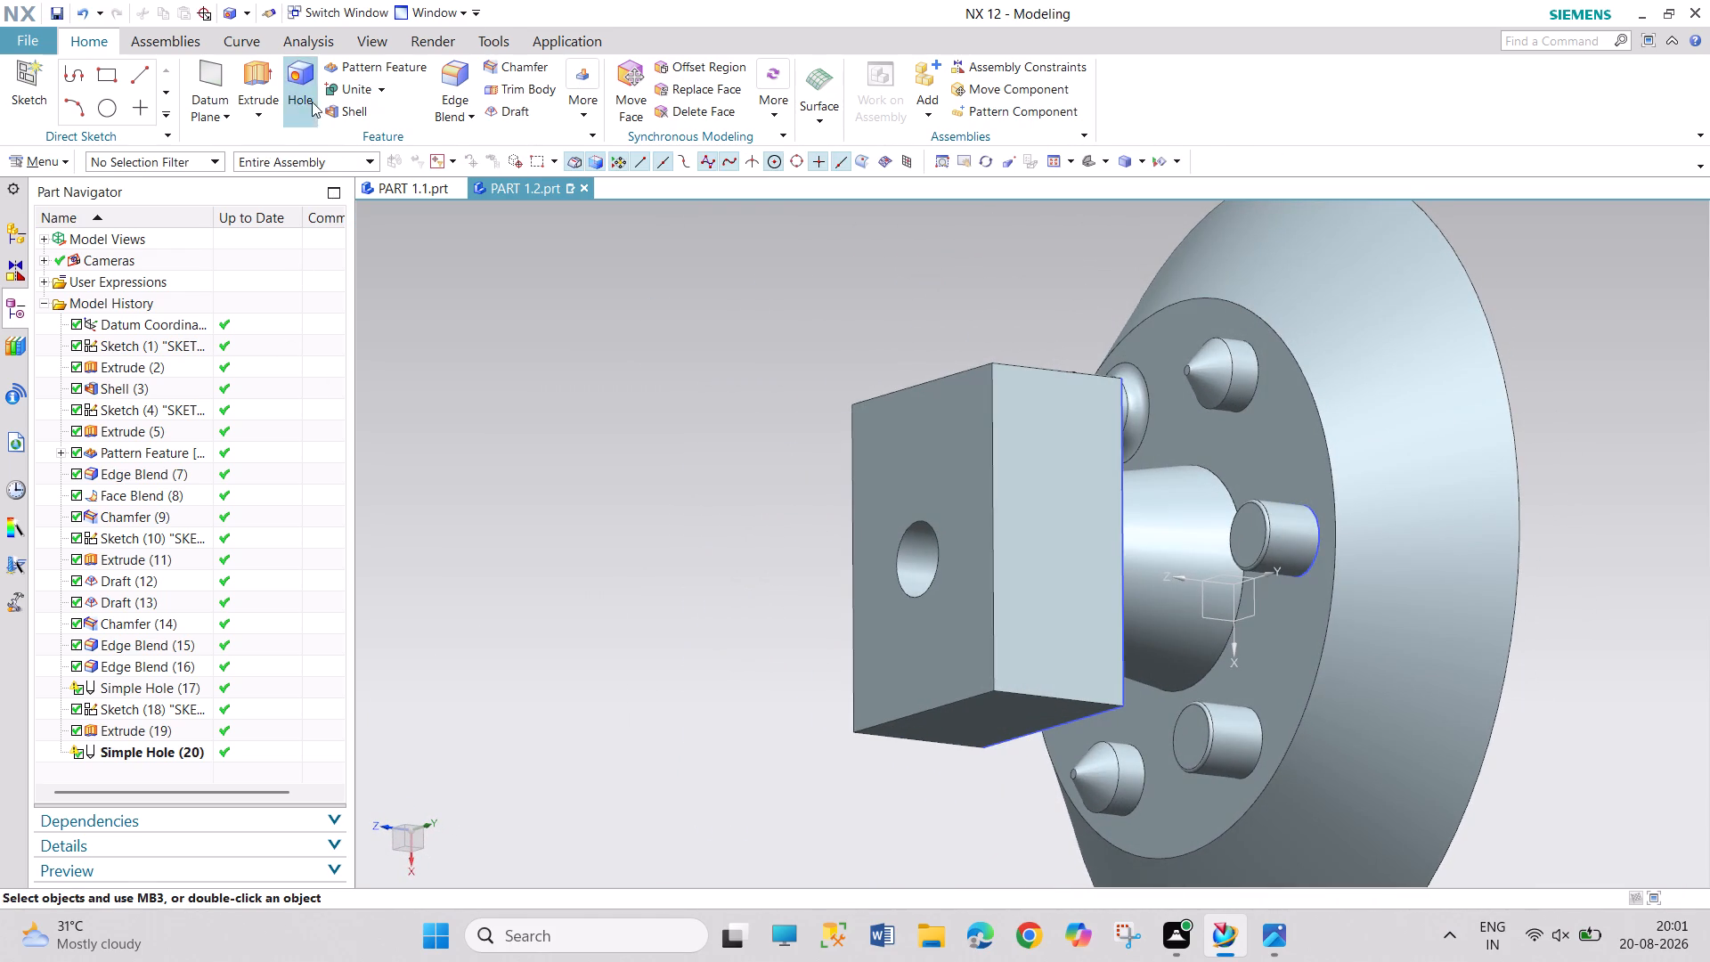
pyautogui.click(60, 160)
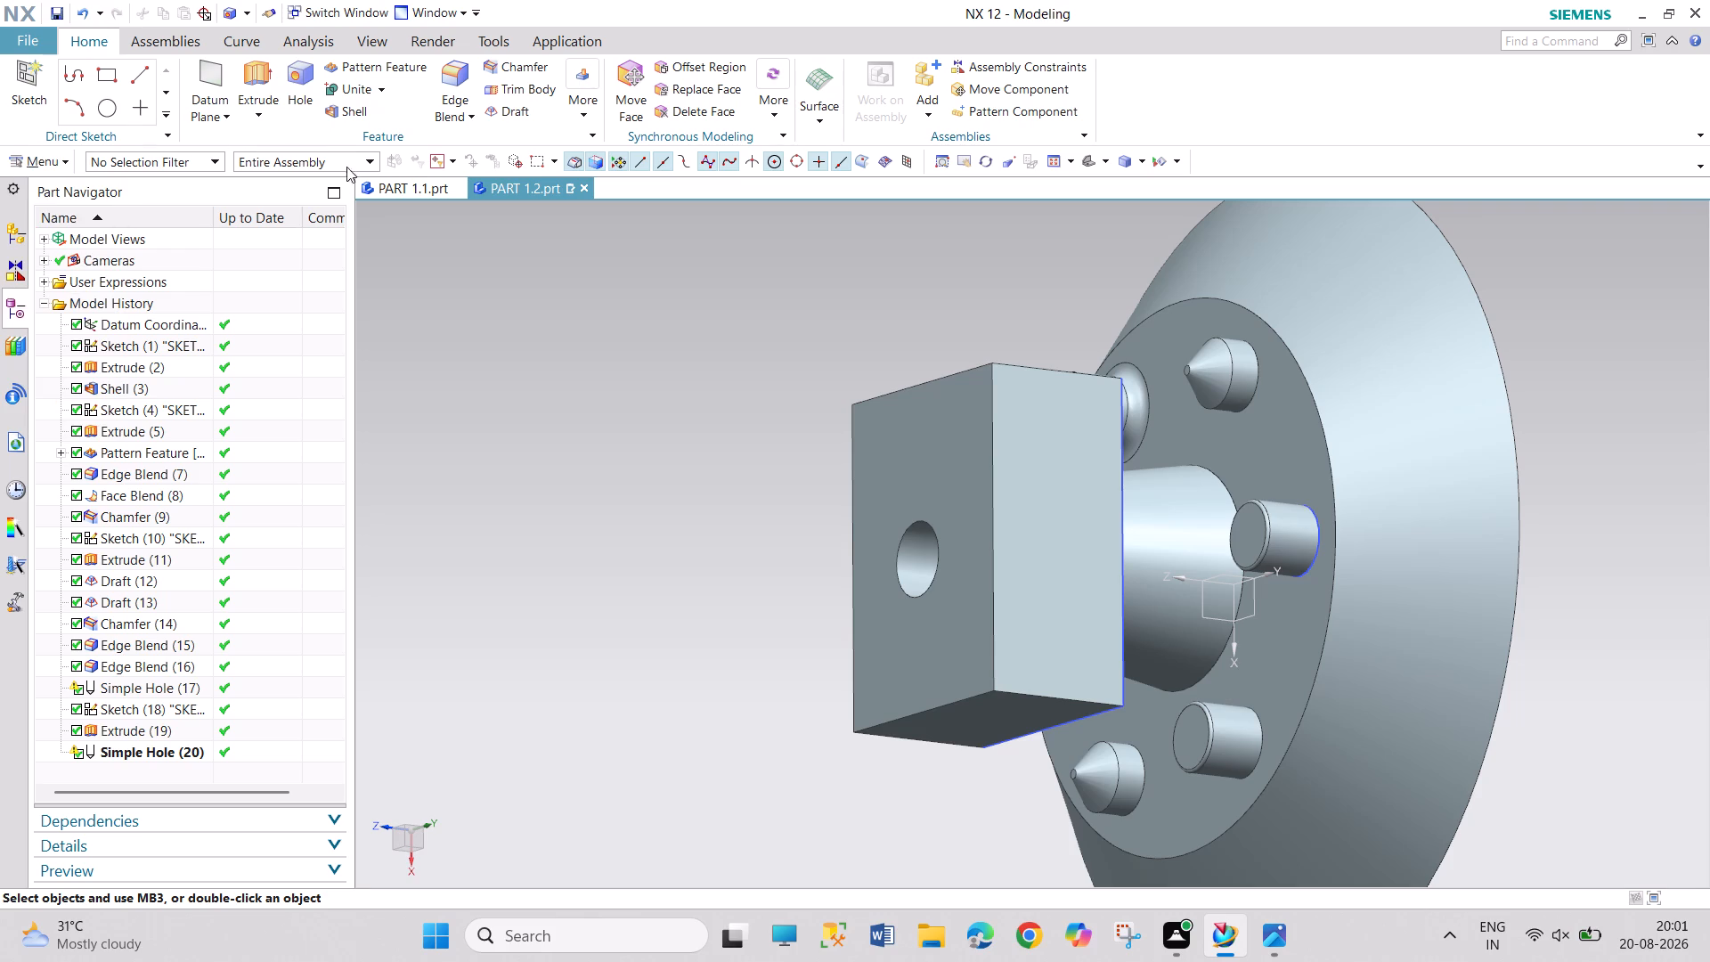
pyautogui.click(510, 304)
pyautogui.click(304, 92)
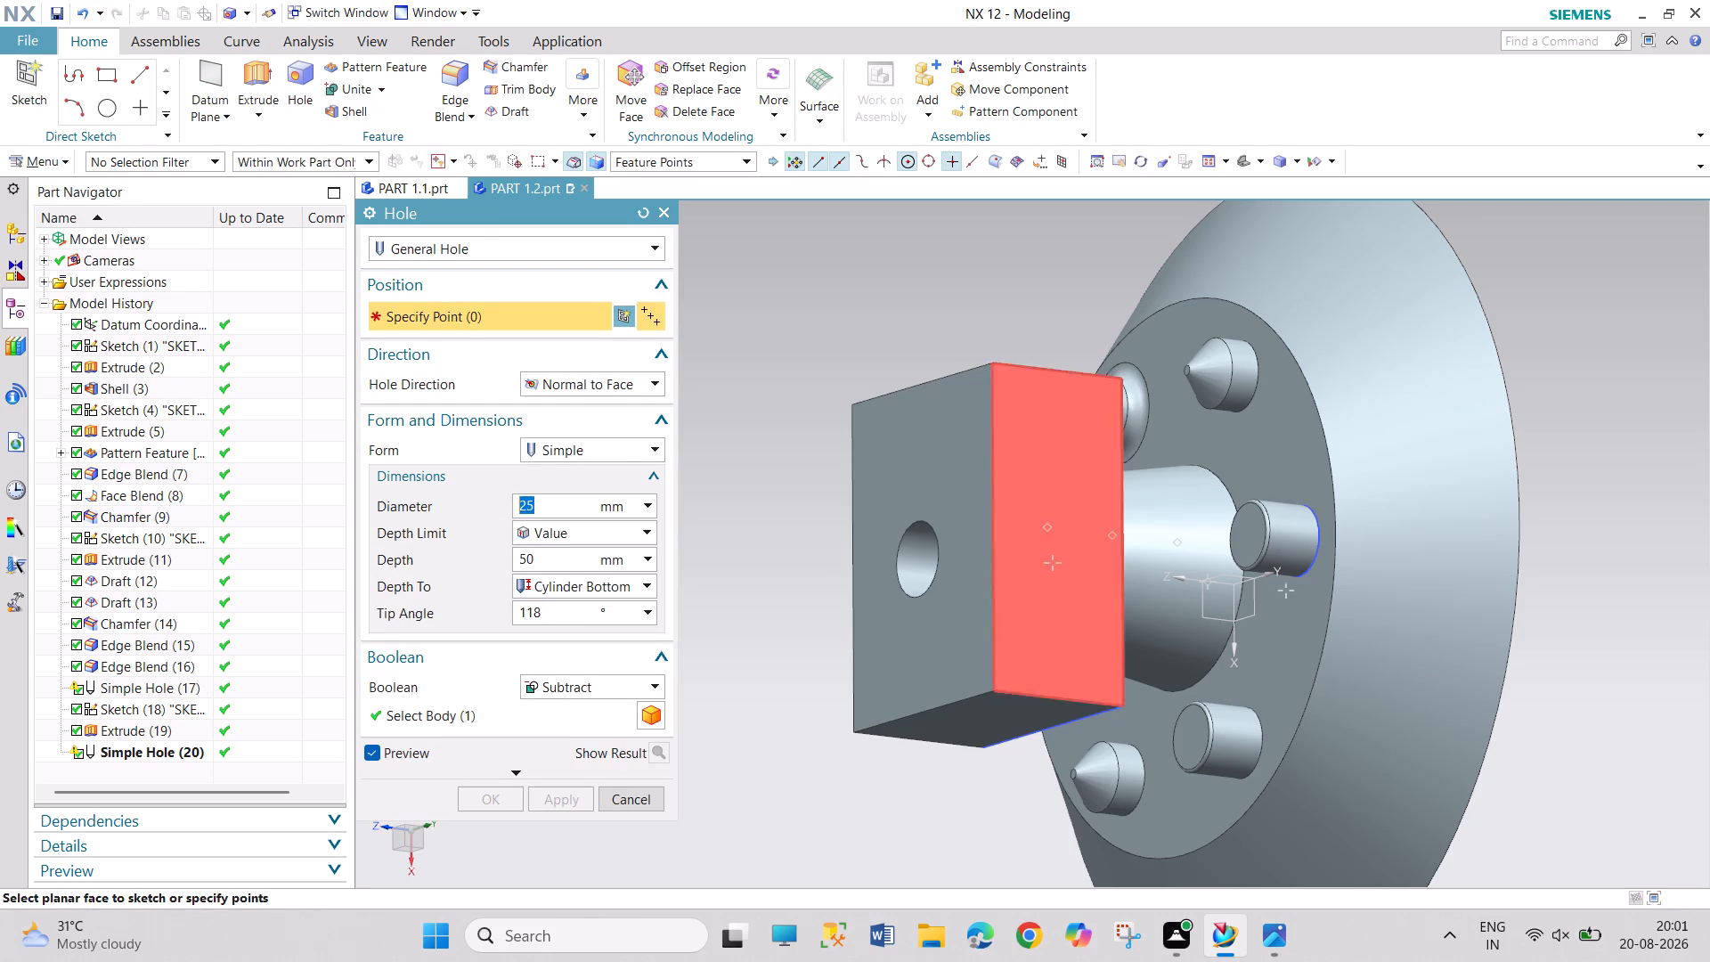
pyautogui.click(1056, 535)
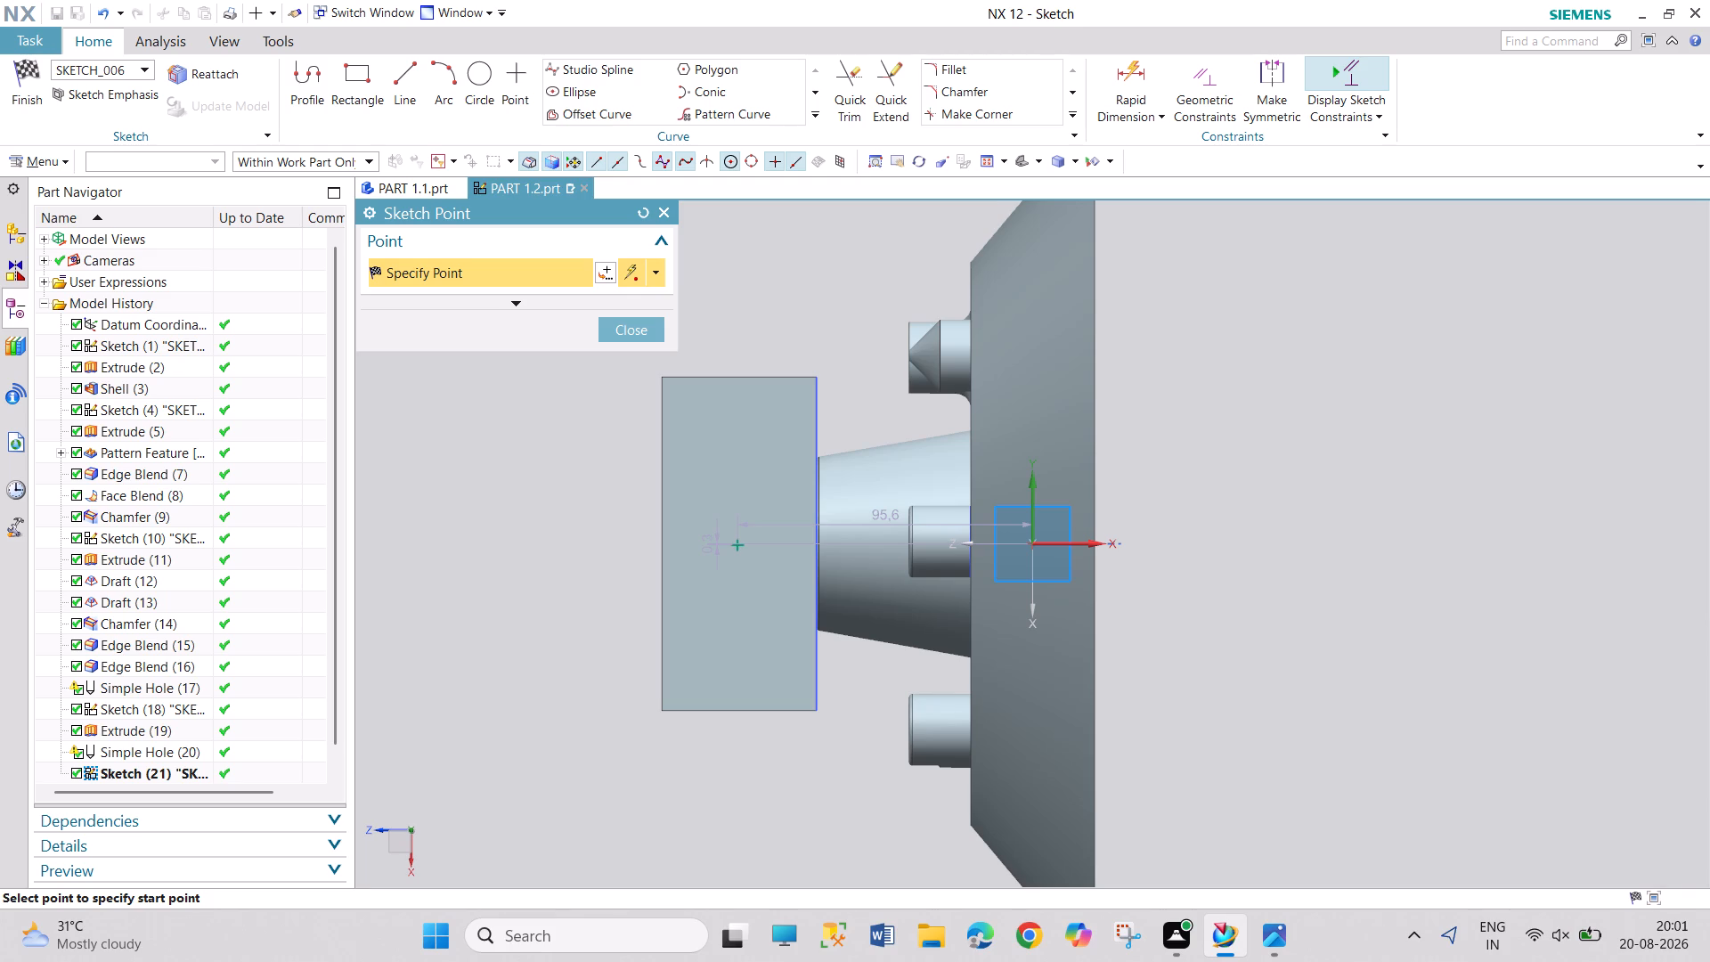
pyautogui.click(737, 542)
pyautogui.click(637, 330)
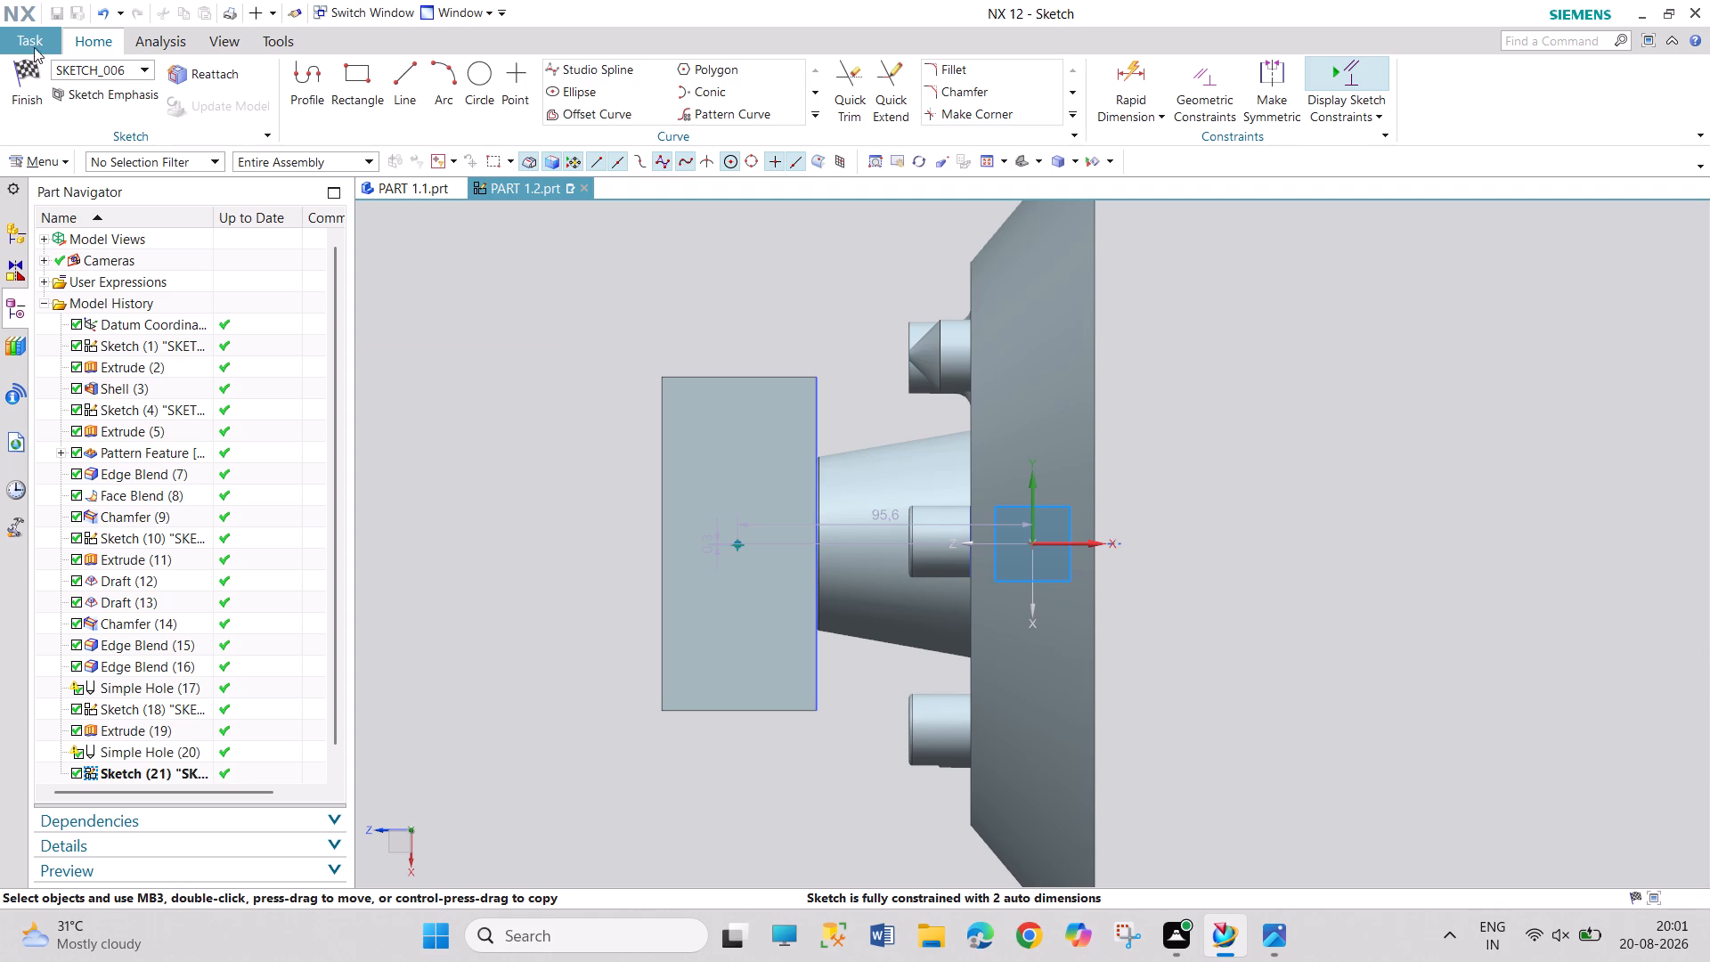
pyautogui.click(25, 80)
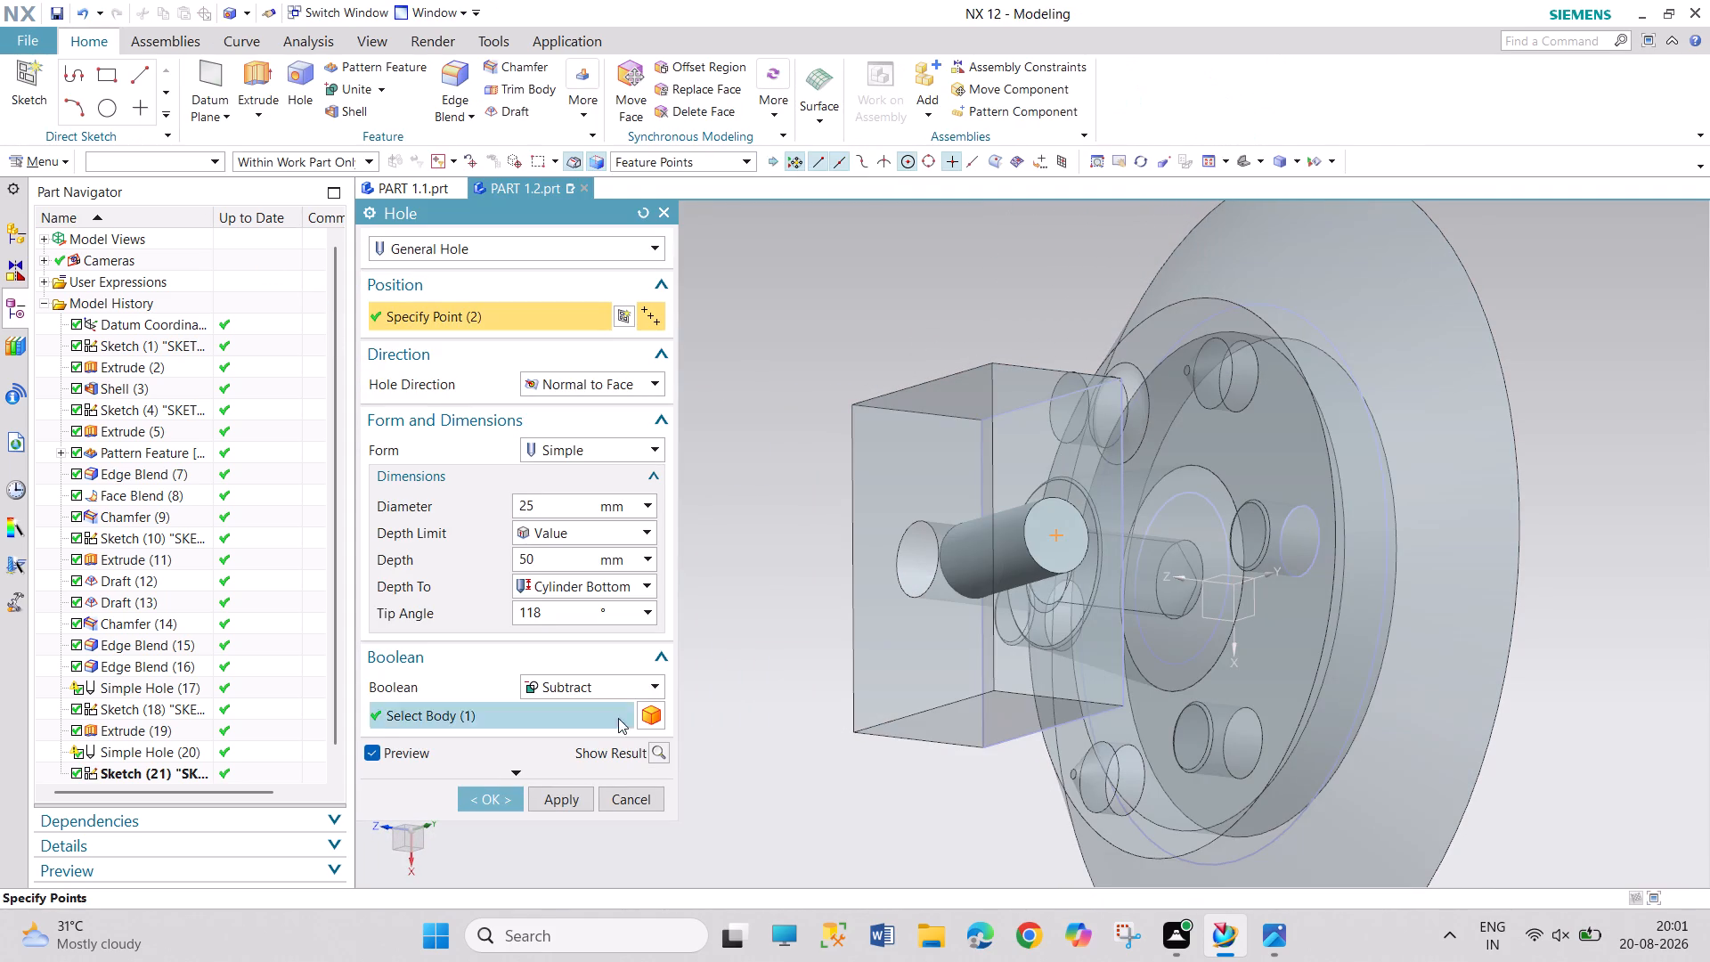
pyautogui.click(492, 795)
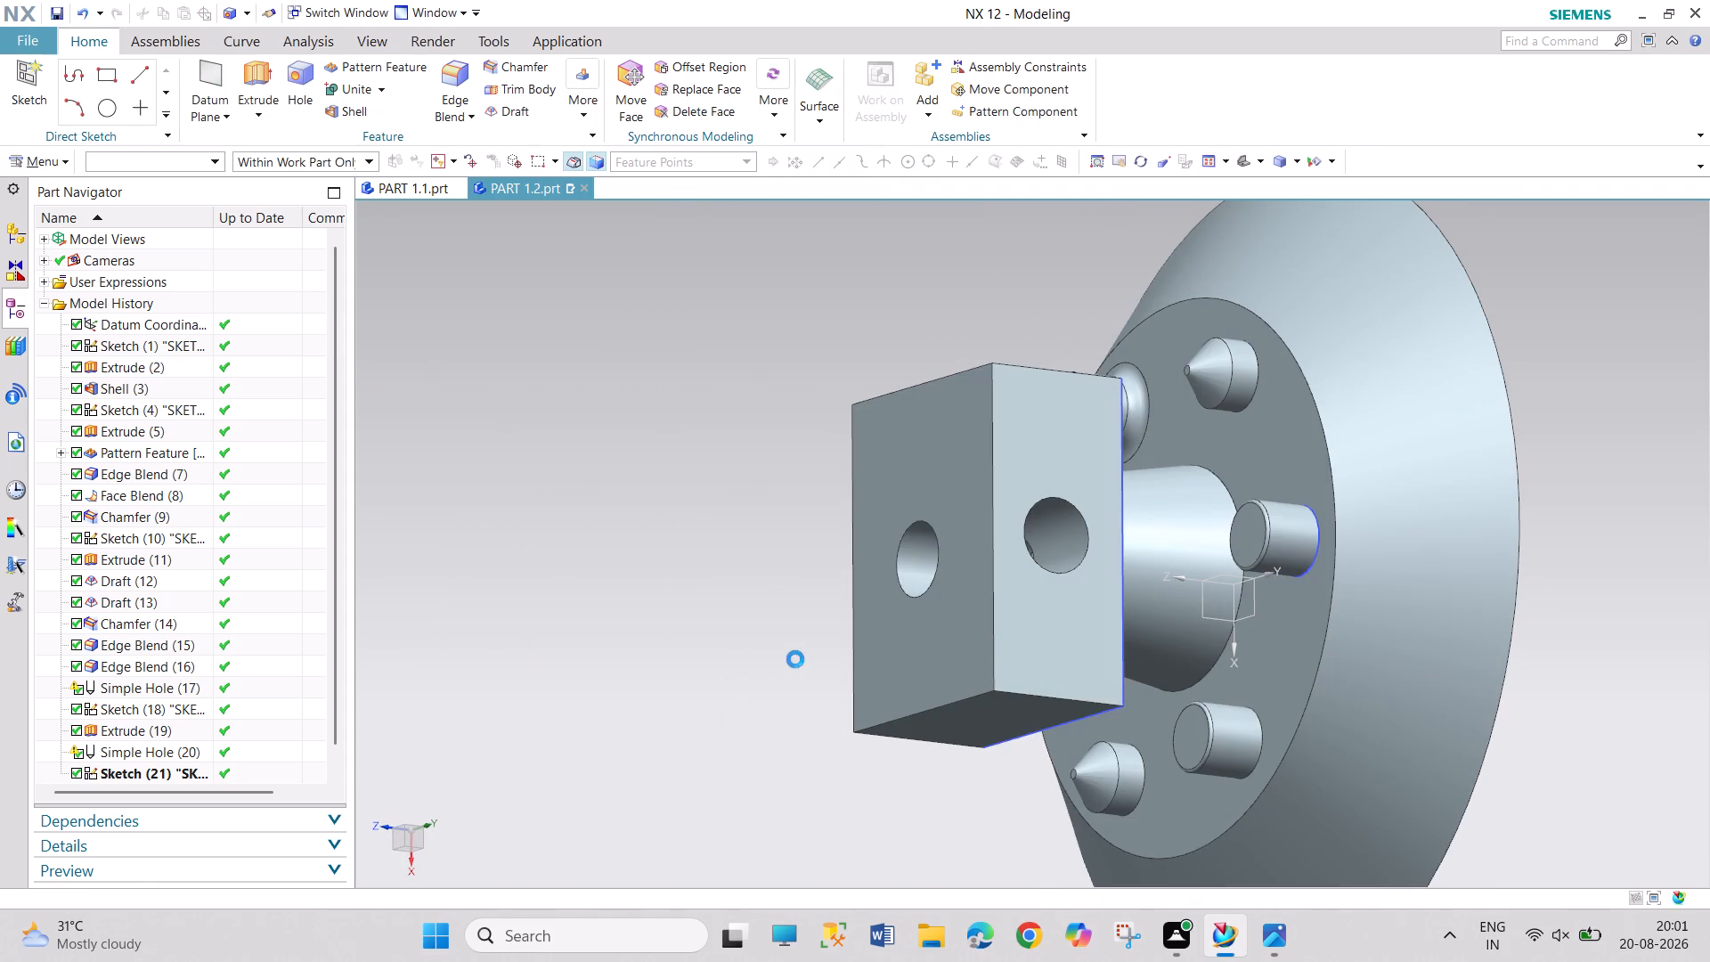
# Examine the block's top and side holes and where they meet, from several angles and distances.
pyautogui.moveTo(795, 659); pyautogui.dragTo(789, 675, button='middle')
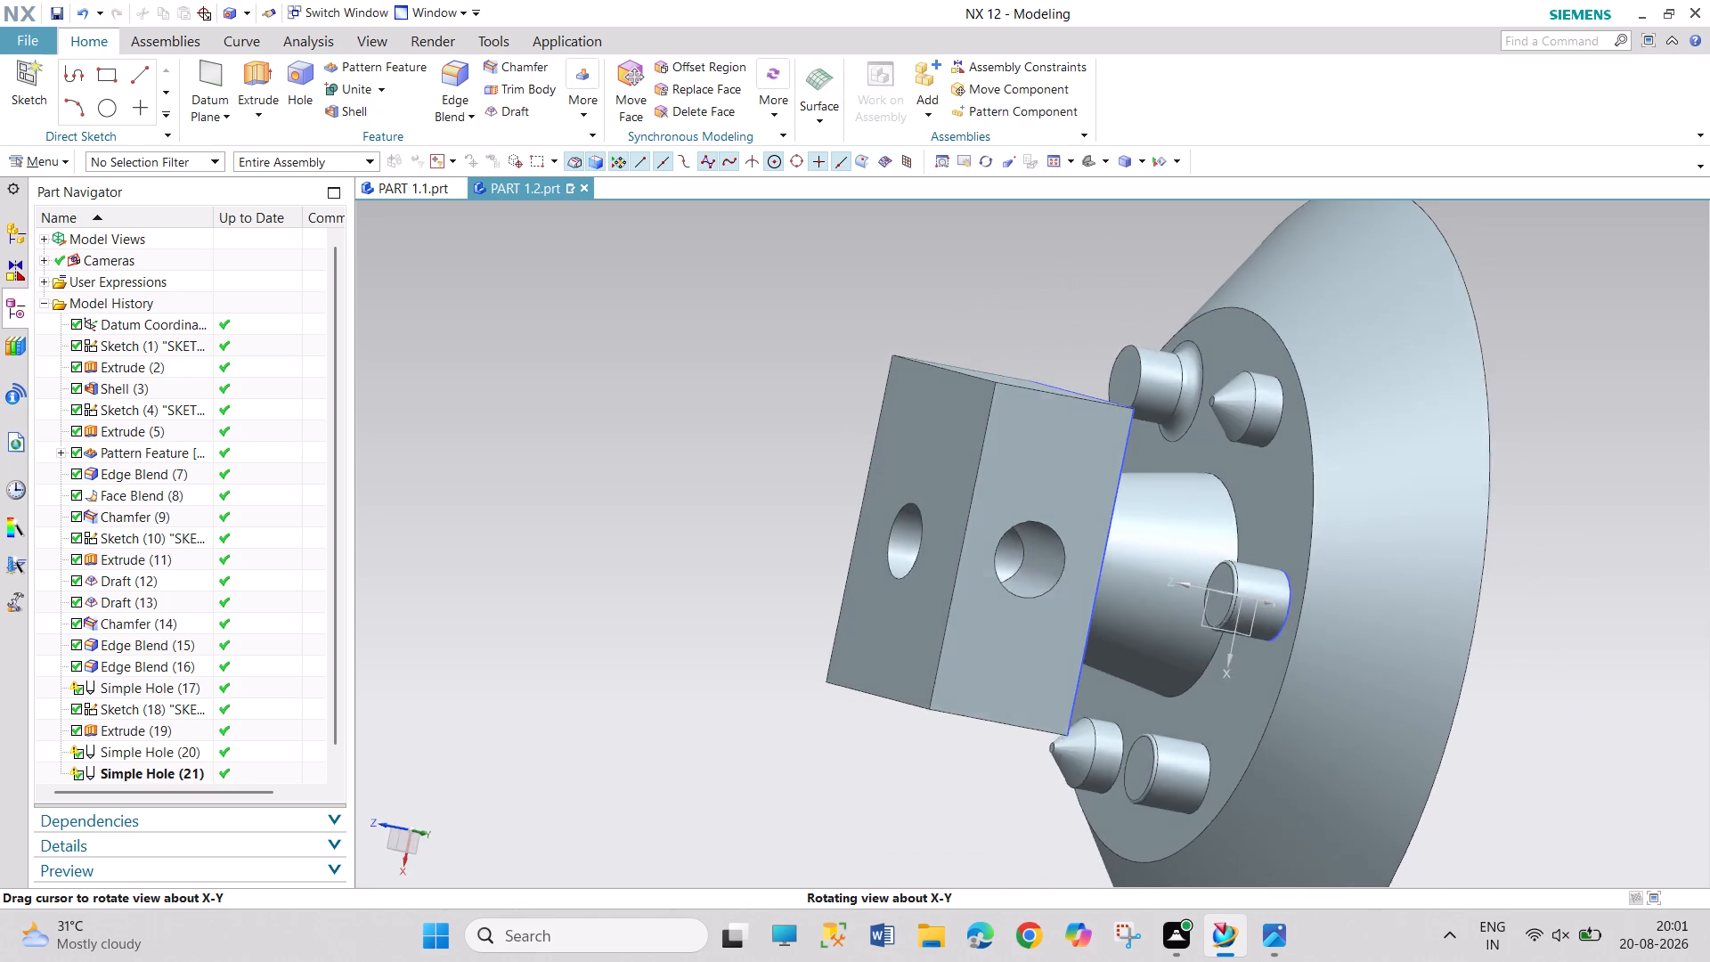
pyautogui.moveTo(789, 675); pyautogui.dragTo(886, 699, button='middle')
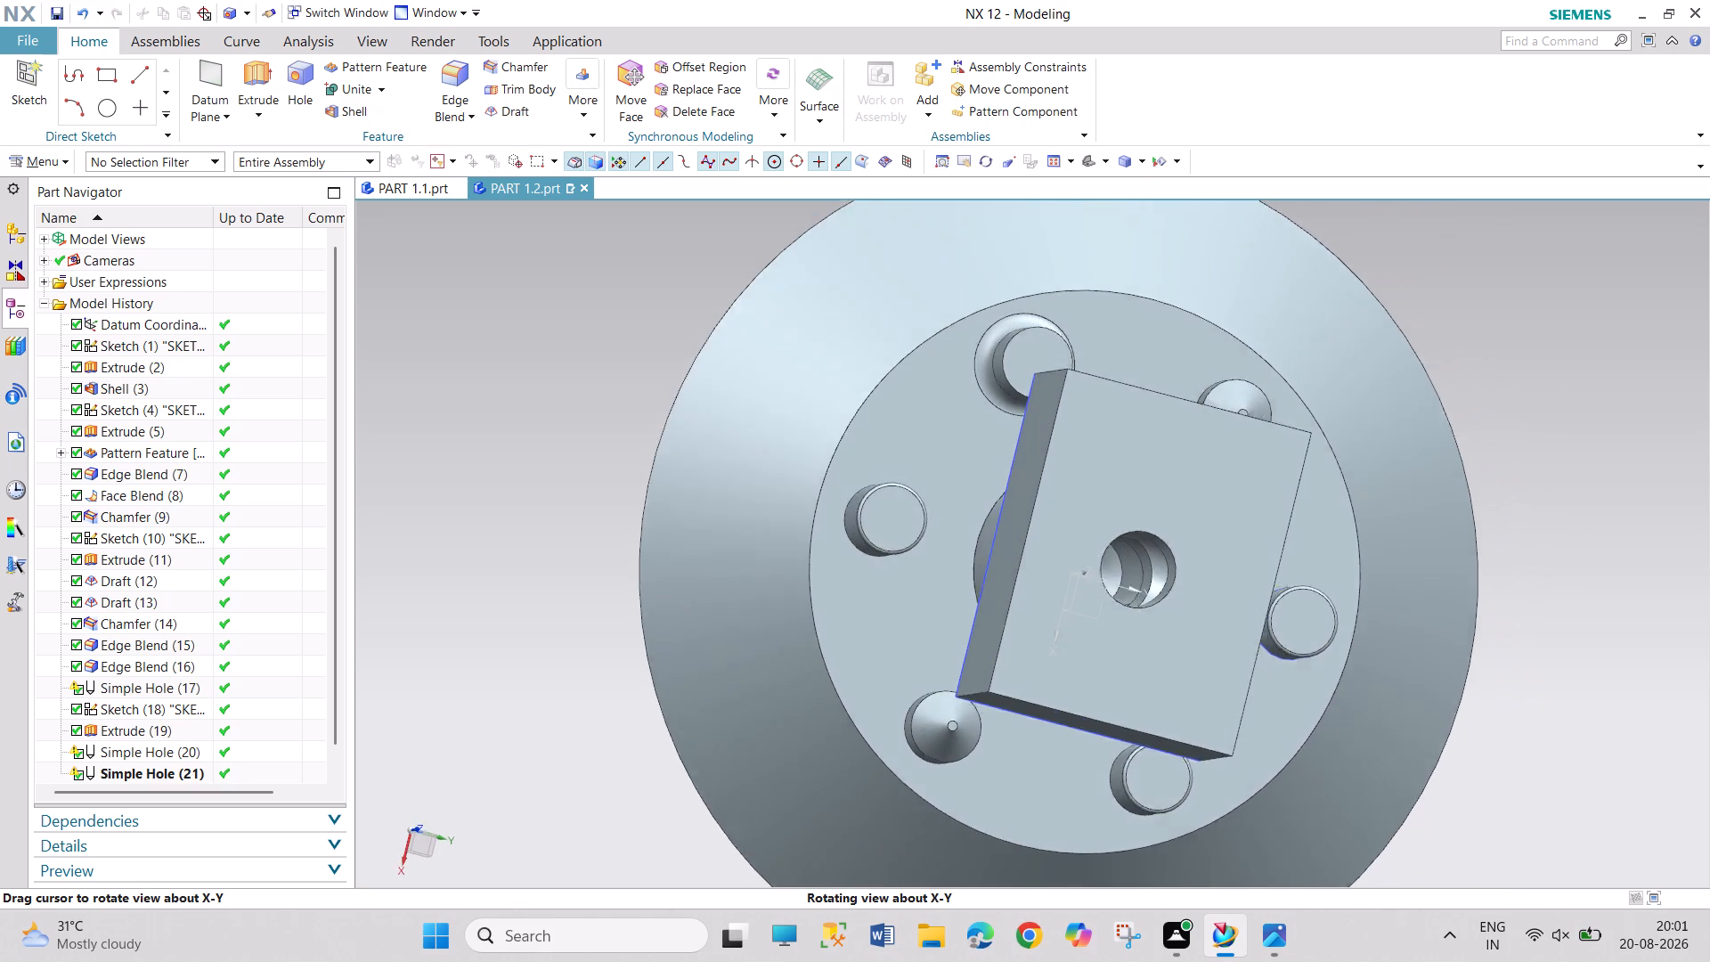
pyautogui.moveTo(886, 699); pyautogui.dragTo(883, 700, button='middle')
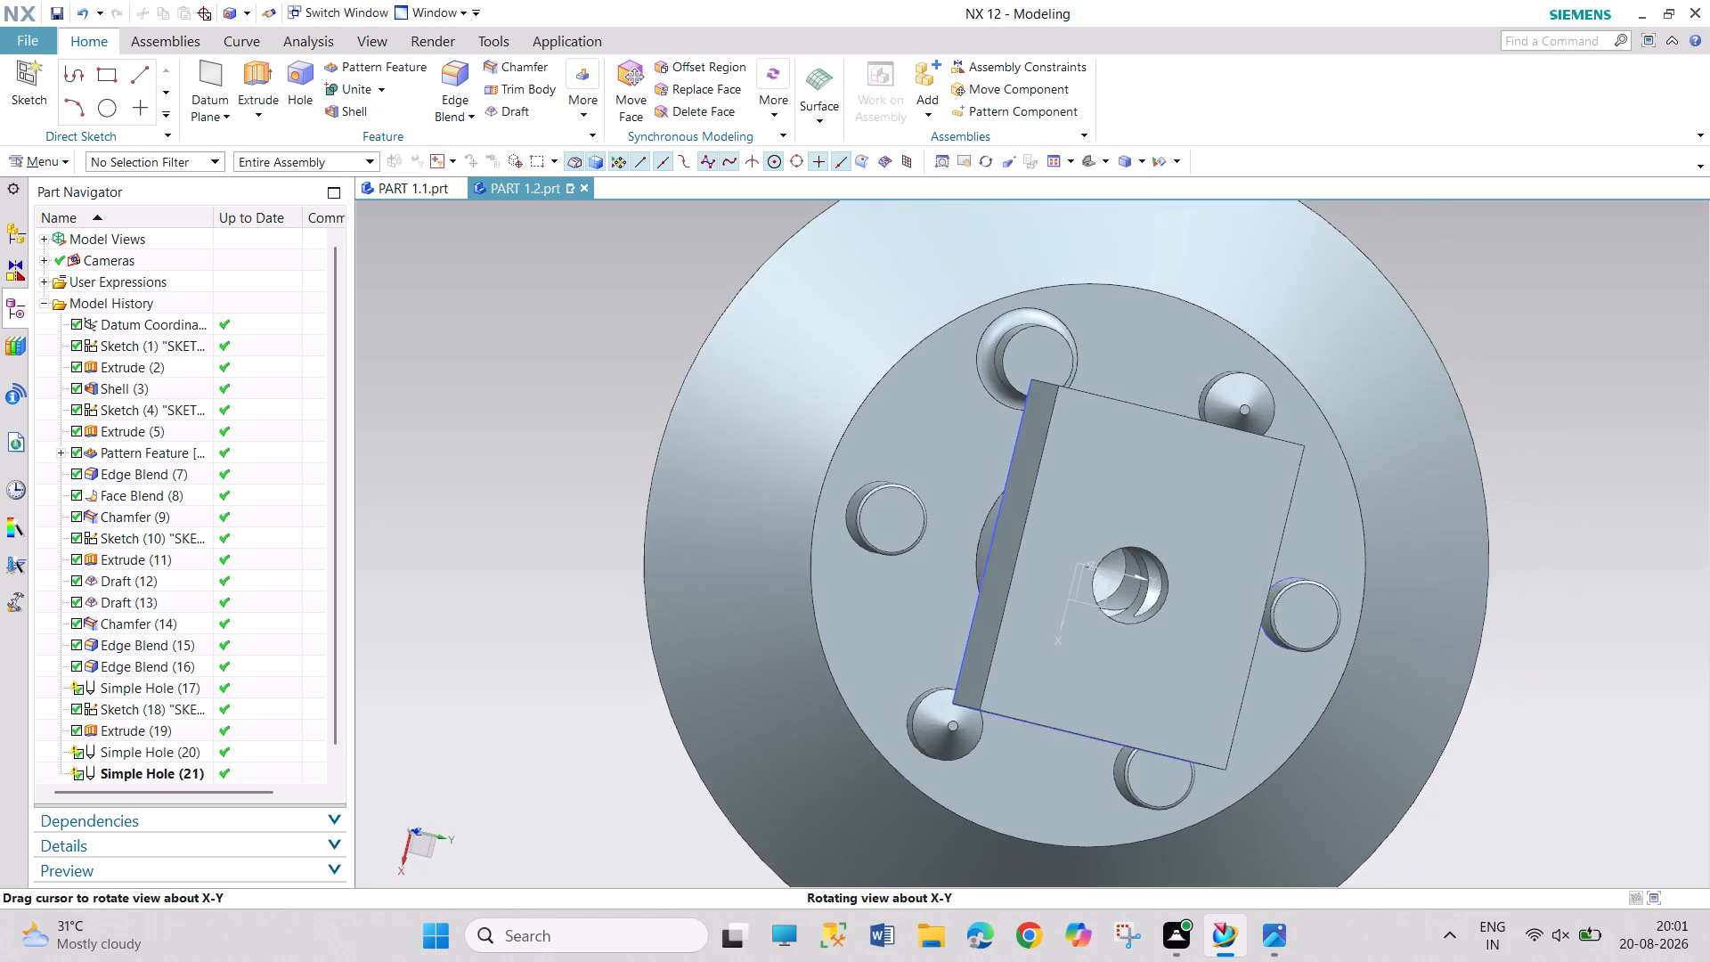
pyautogui.moveTo(883, 700); pyautogui.dragTo(808, 649, button='middle')
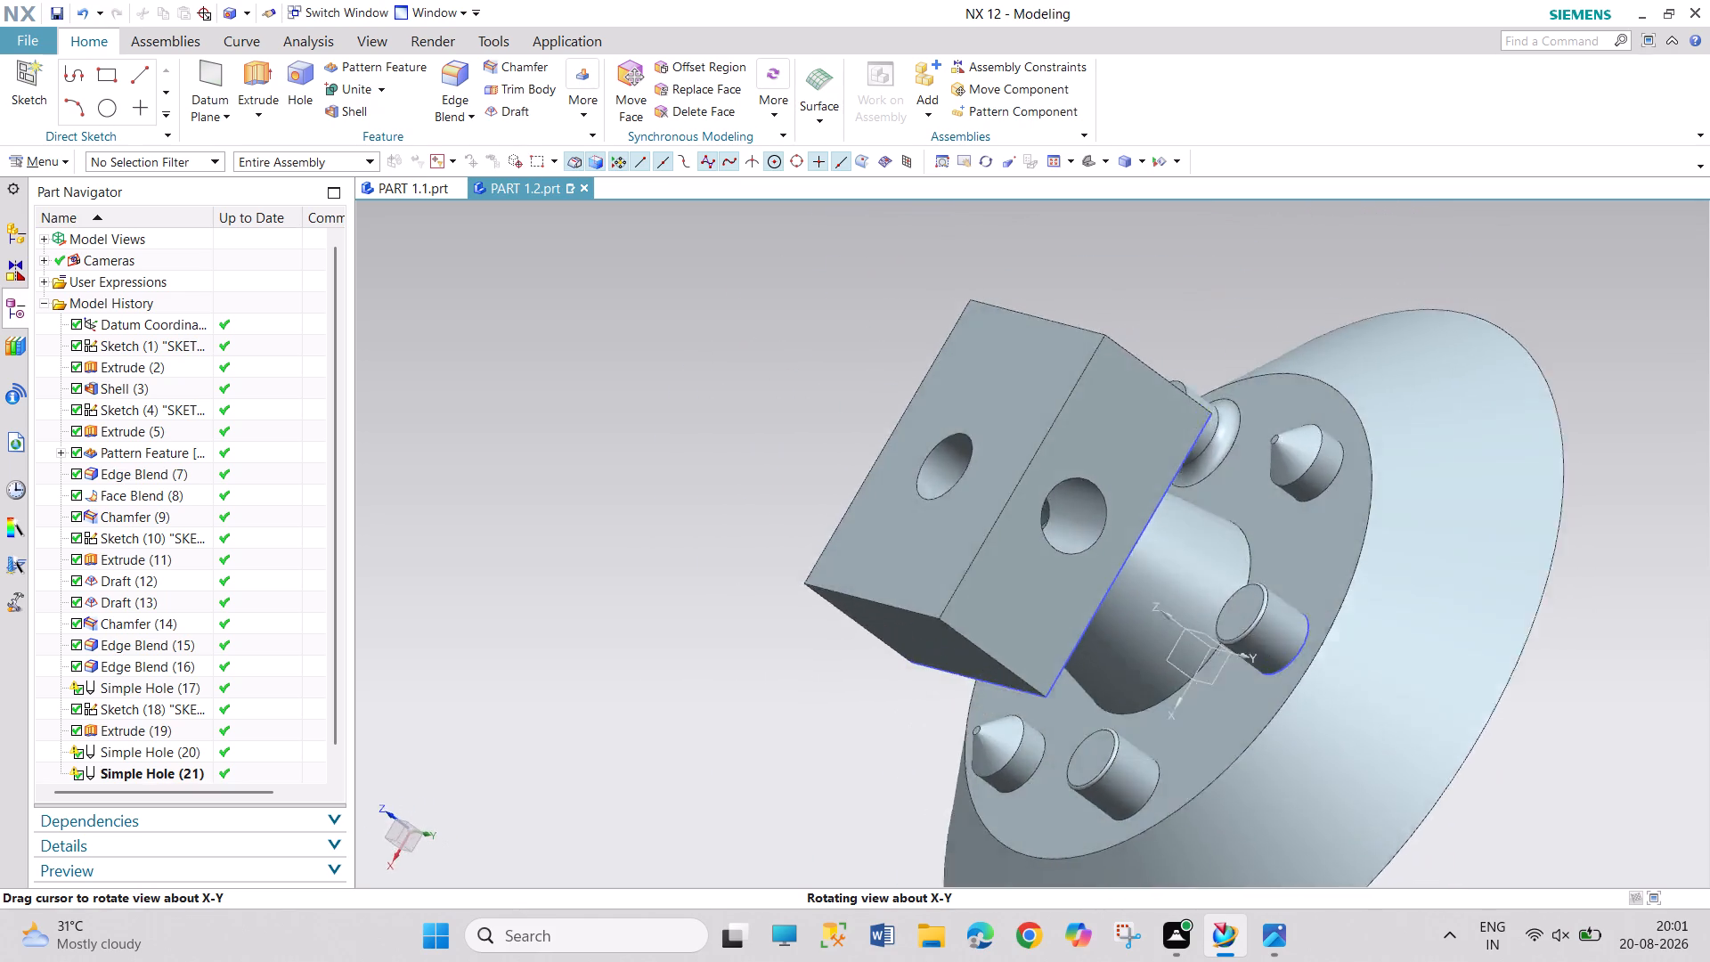
pyautogui.moveTo(808, 649); pyautogui.dragTo(862, 636, button='middle')
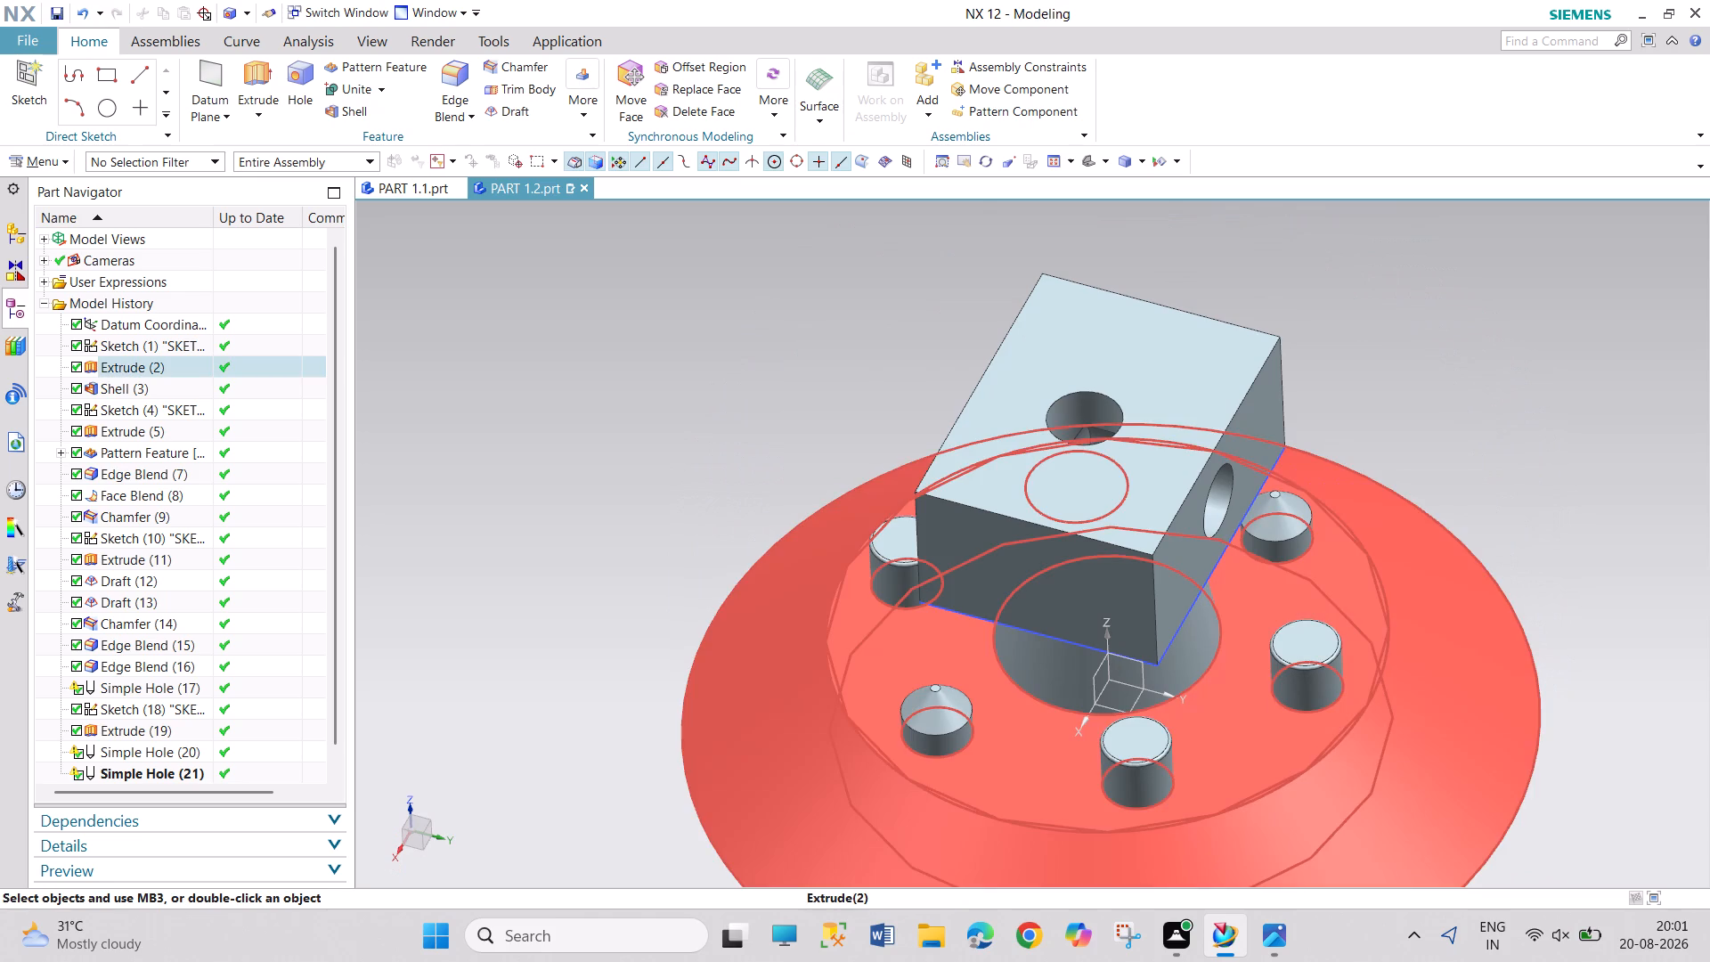
pyautogui.scroll(-5, 866, 629)
pyautogui.scroll(1, 754, 705)
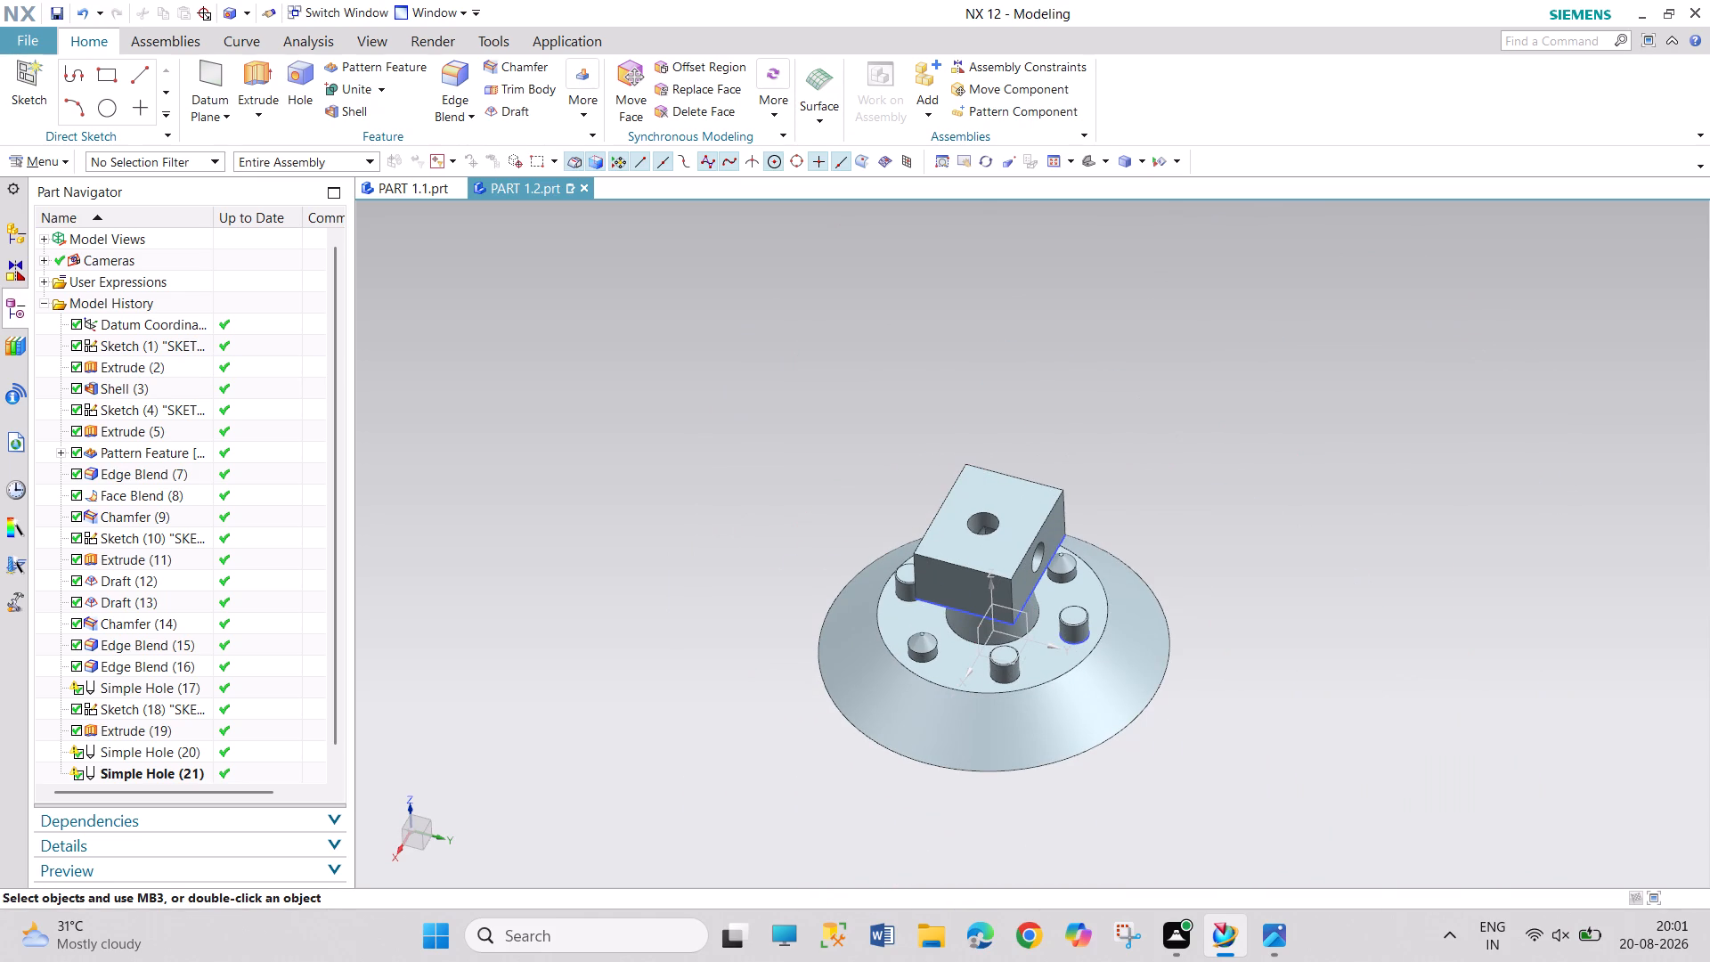
pyautogui.scroll(-4, 843, 604)
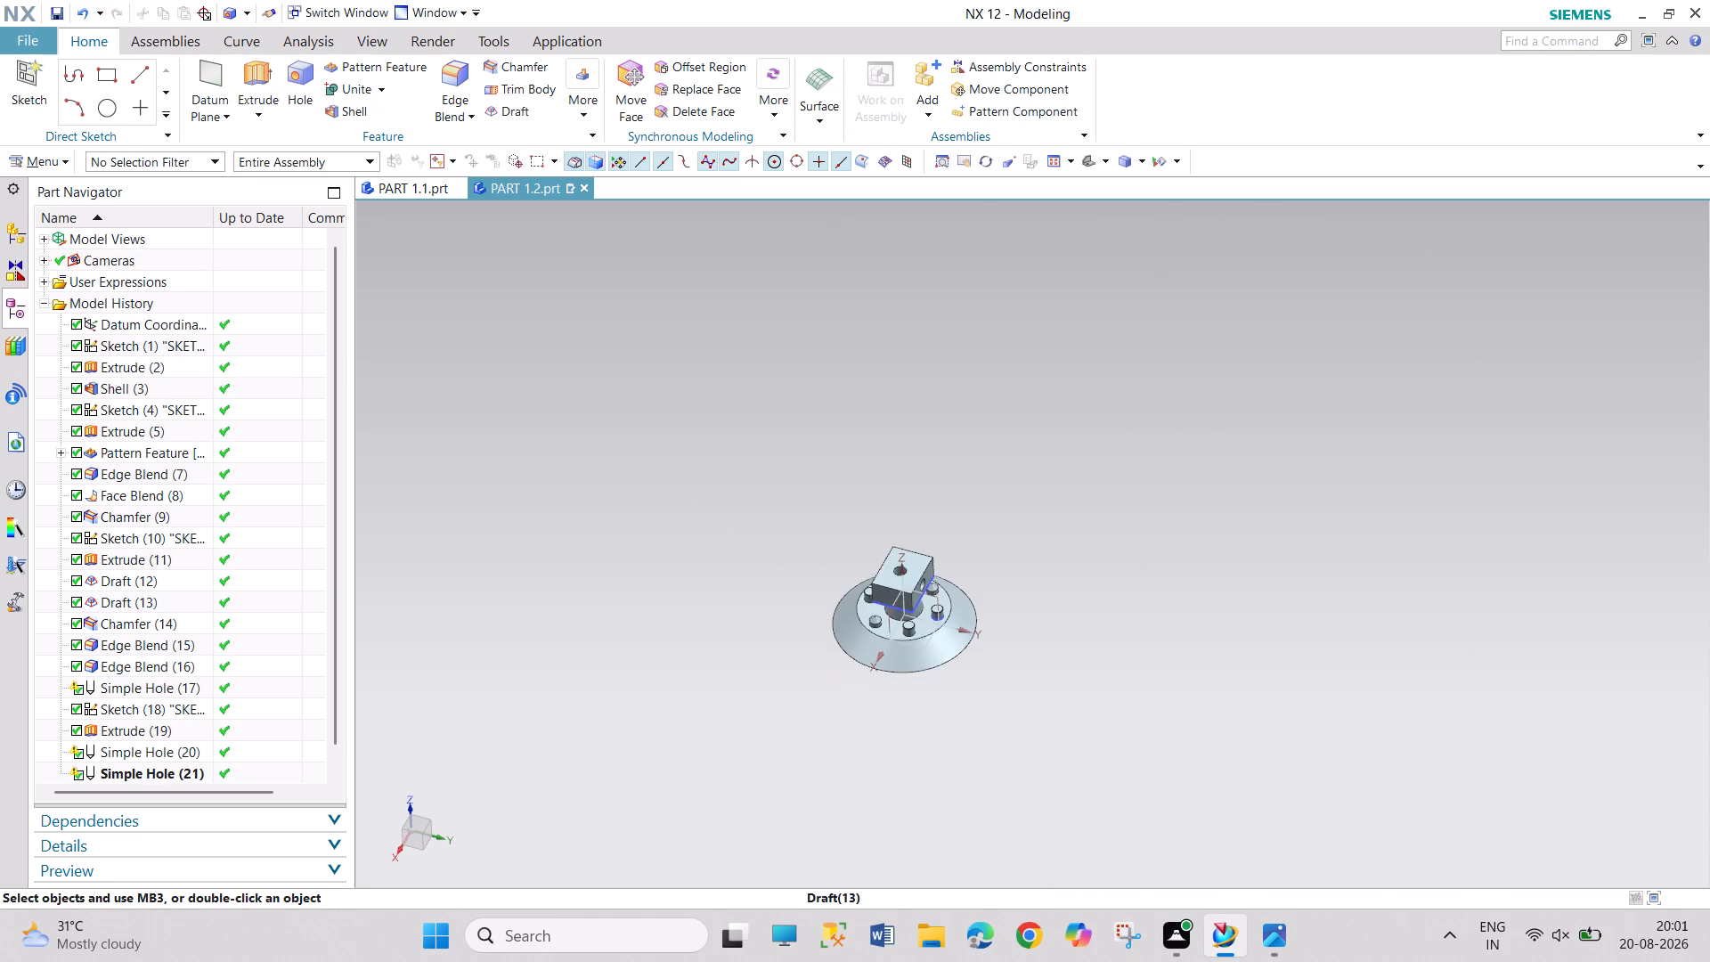
pyautogui.scroll(6, 843, 599)
pyautogui.scroll(1, 932, 640)
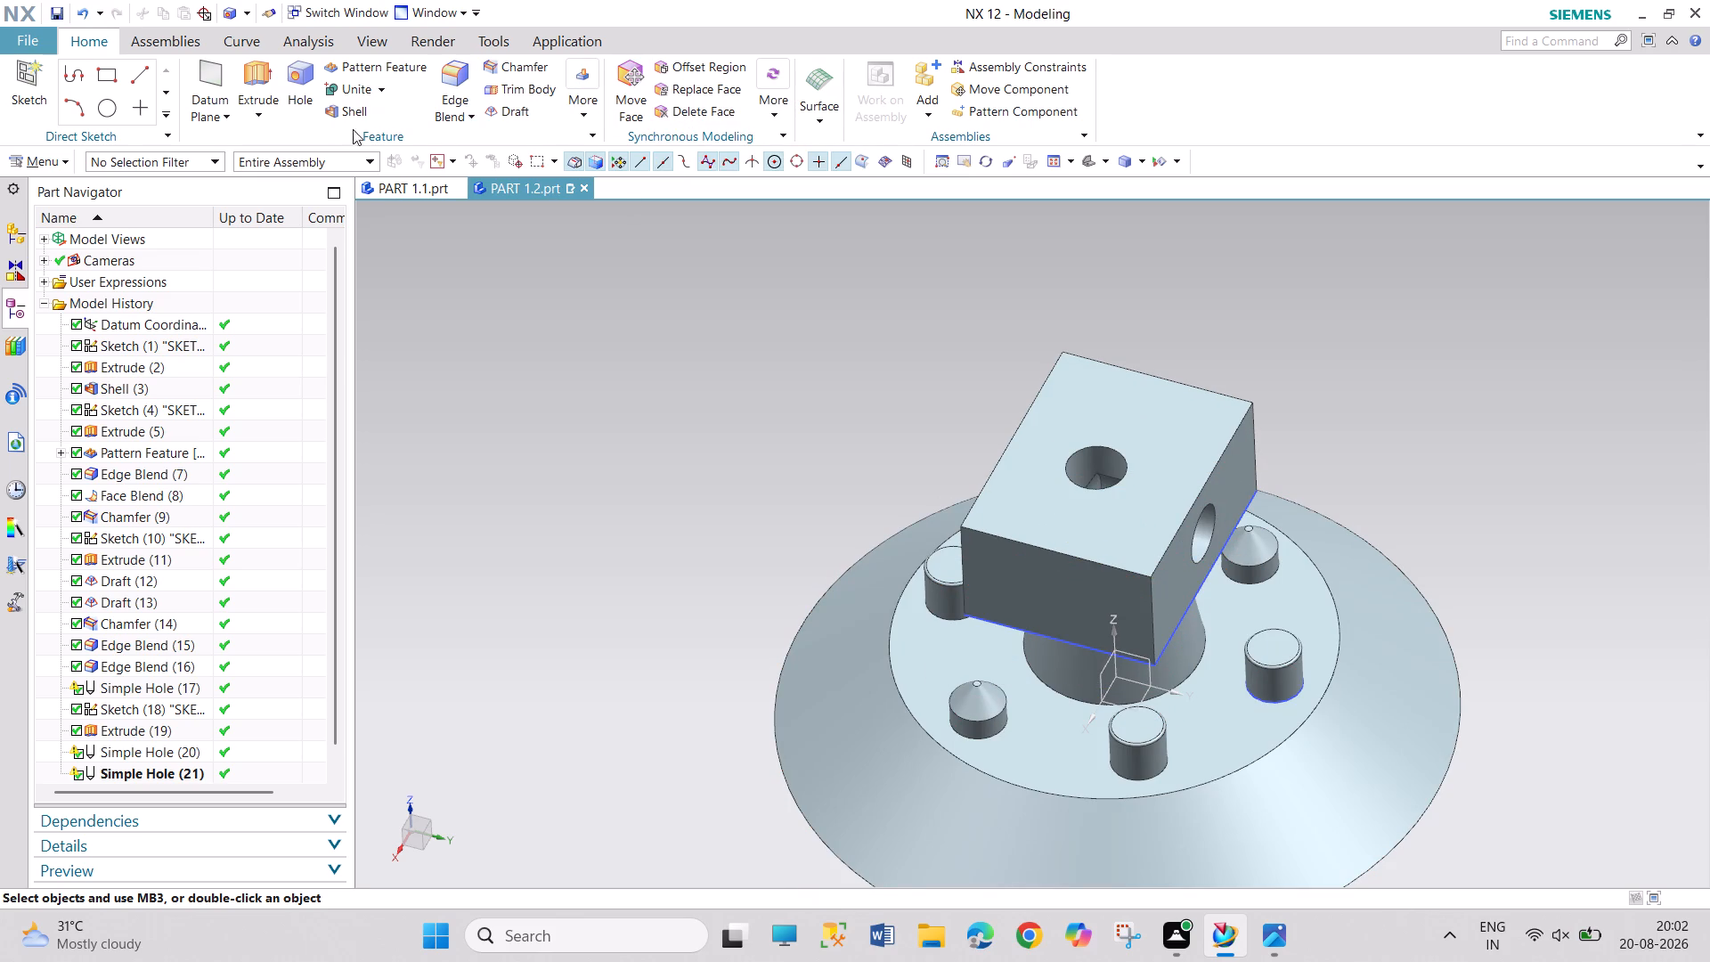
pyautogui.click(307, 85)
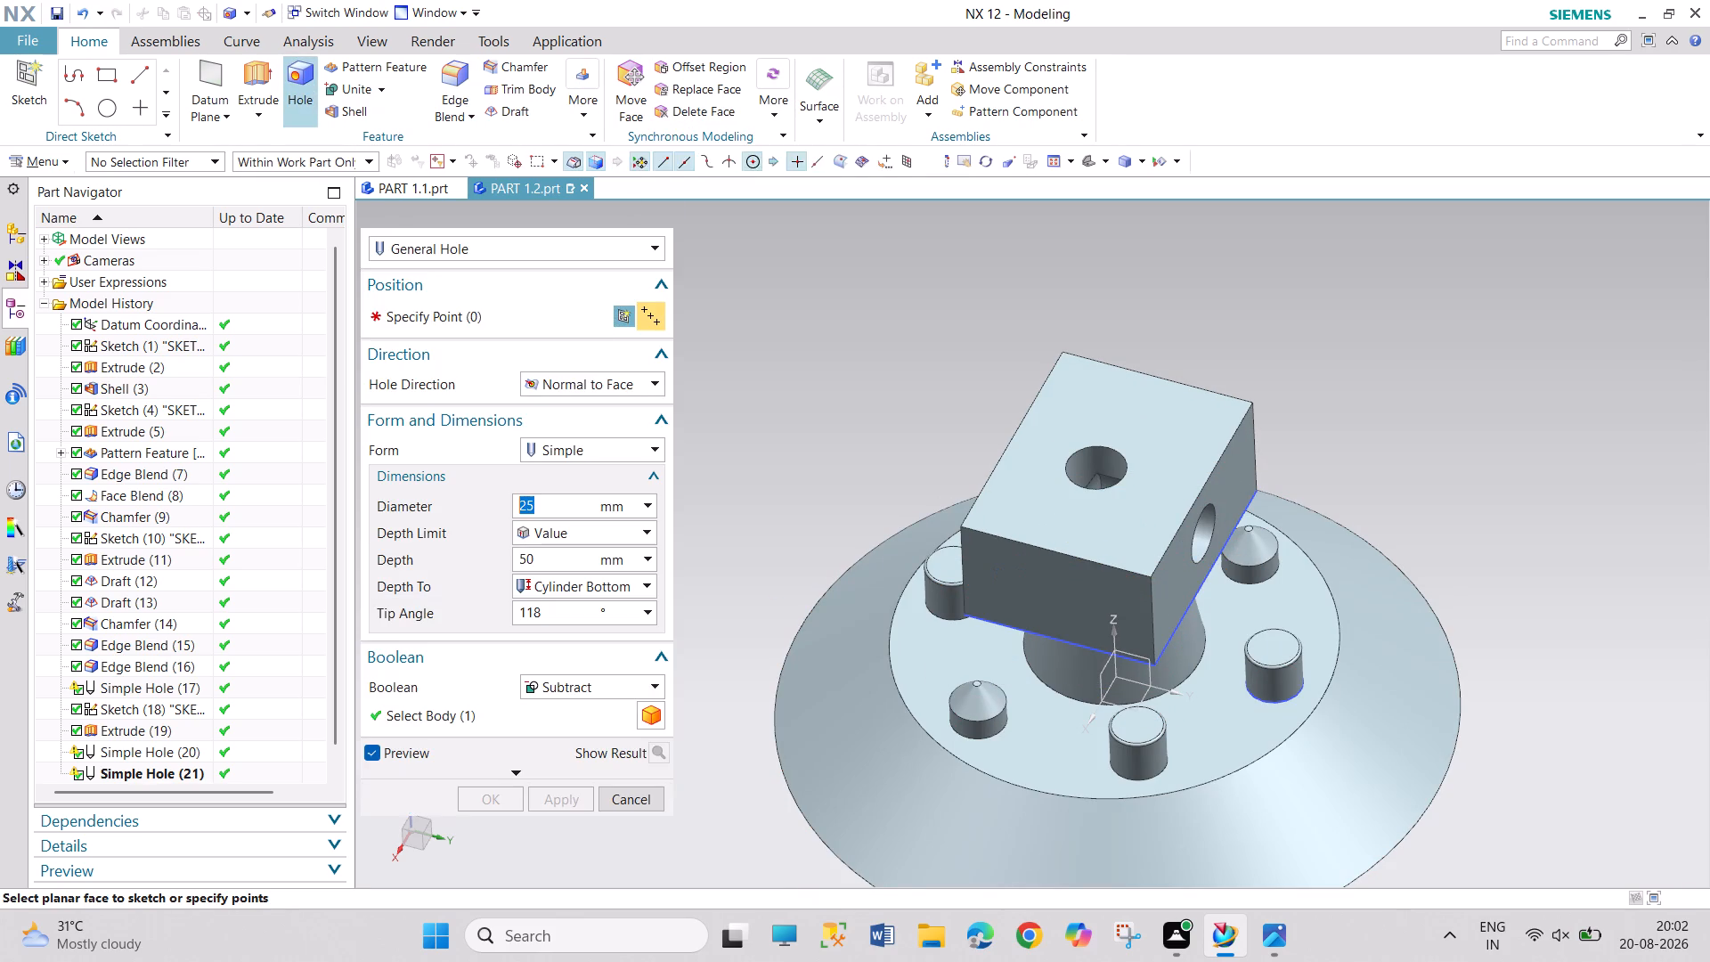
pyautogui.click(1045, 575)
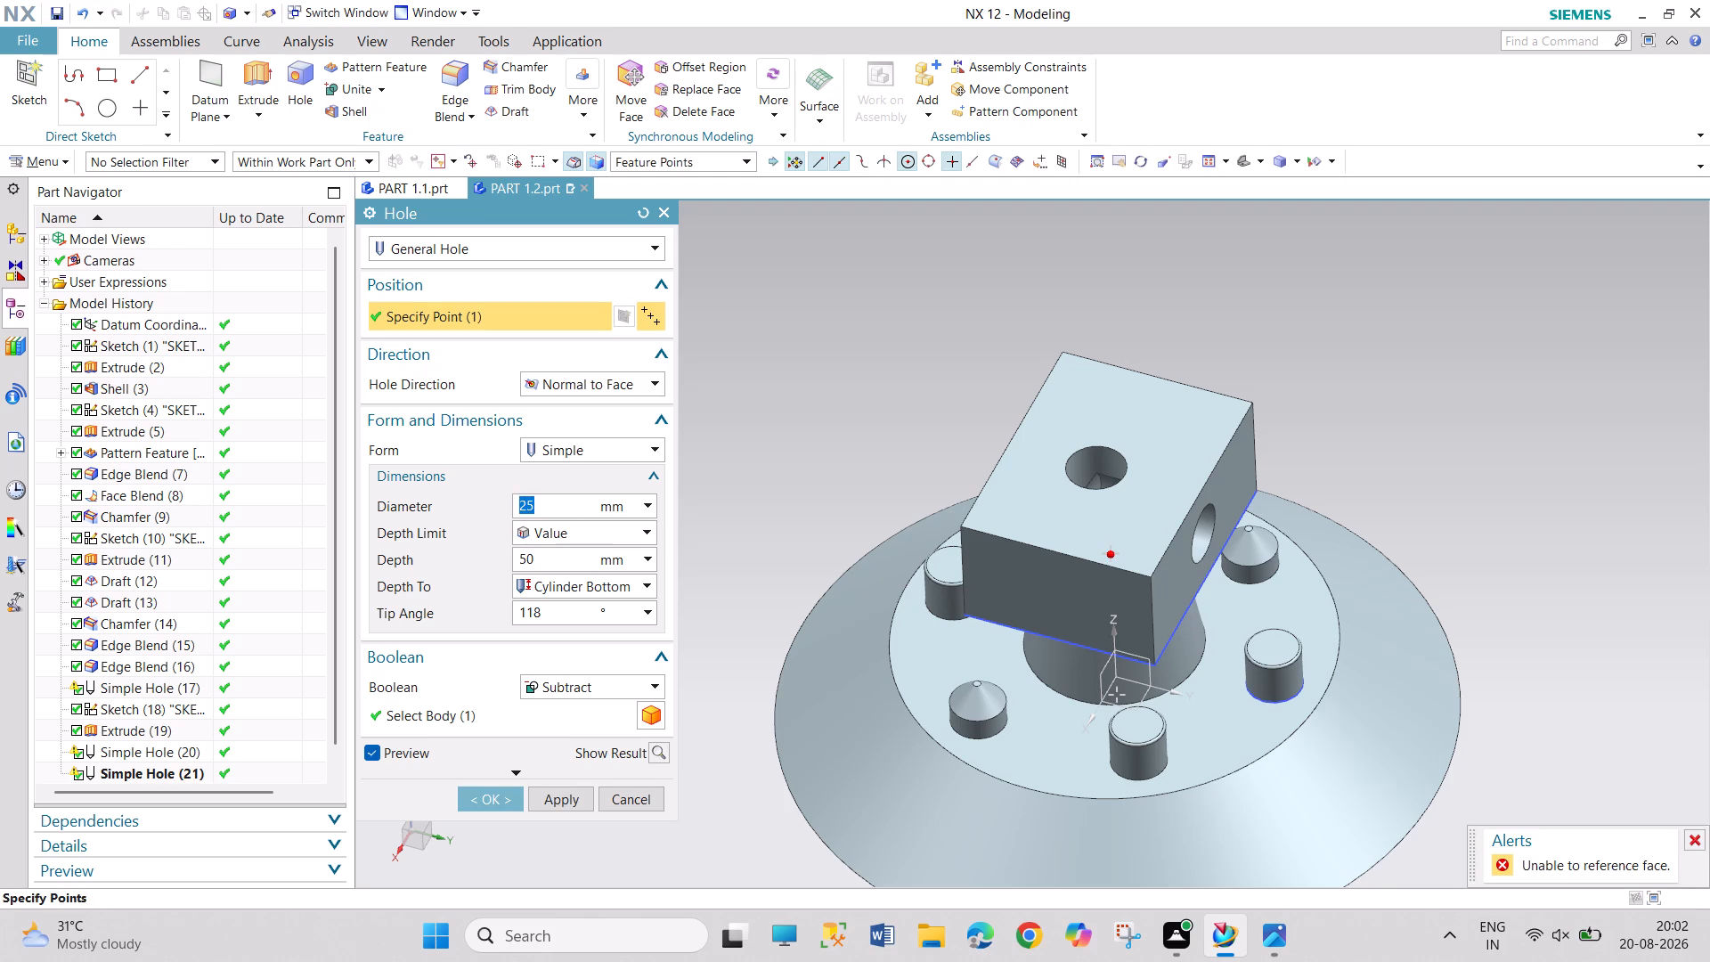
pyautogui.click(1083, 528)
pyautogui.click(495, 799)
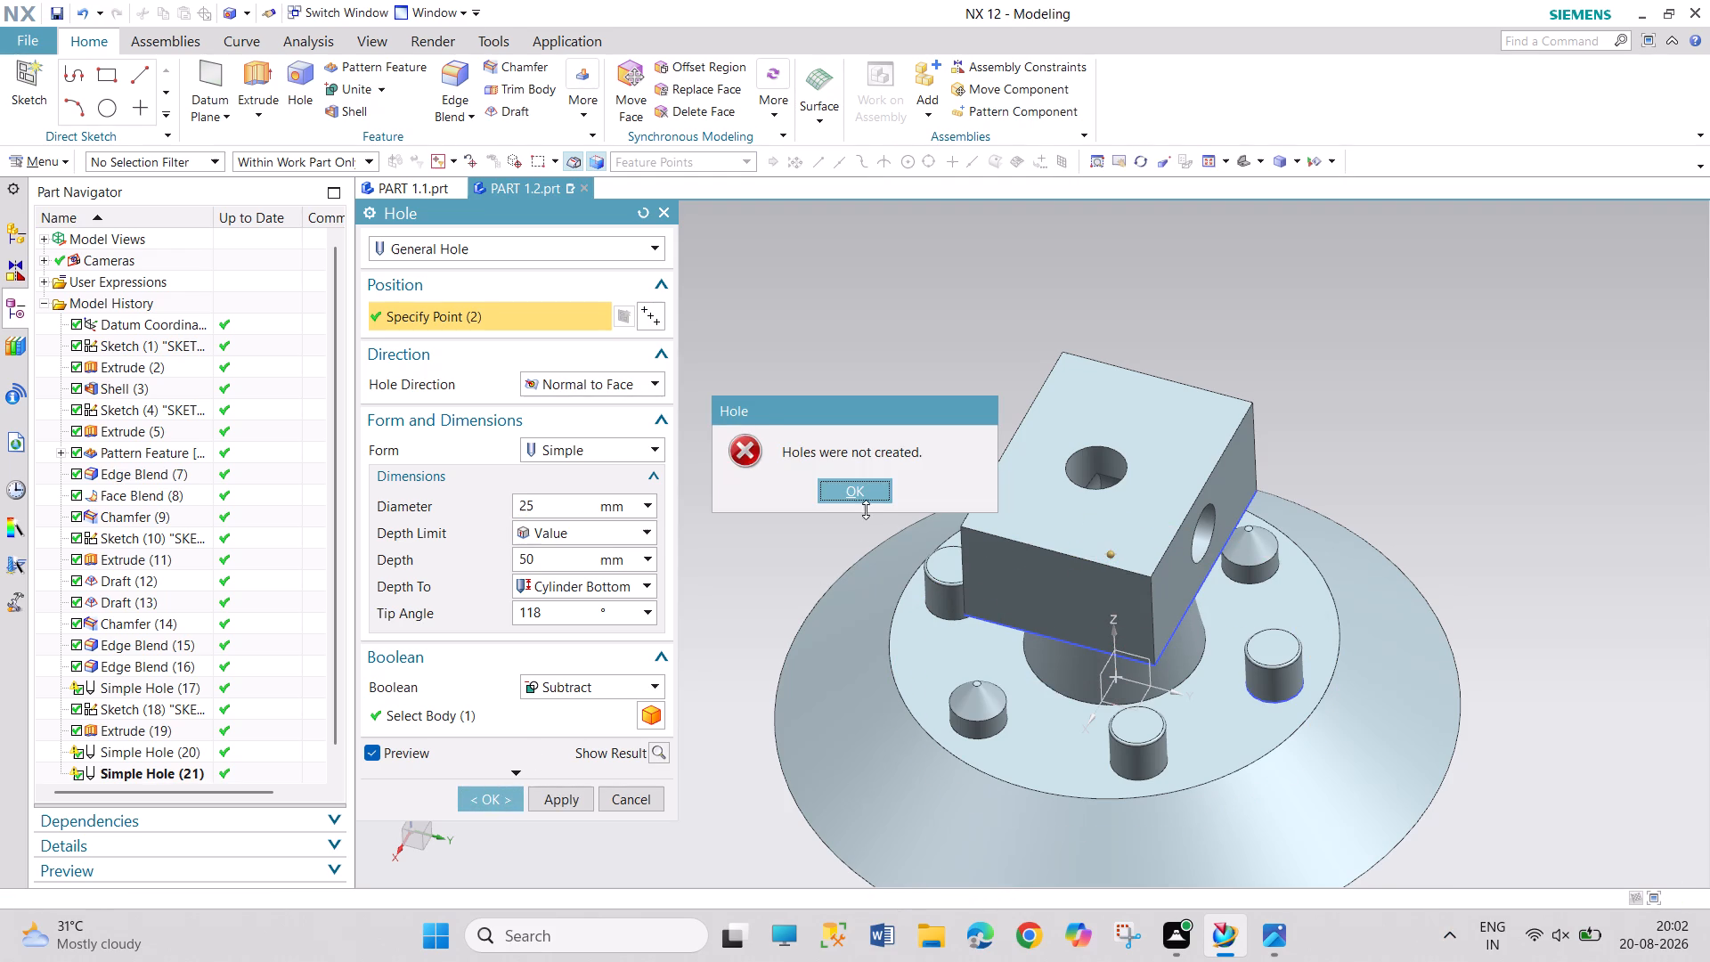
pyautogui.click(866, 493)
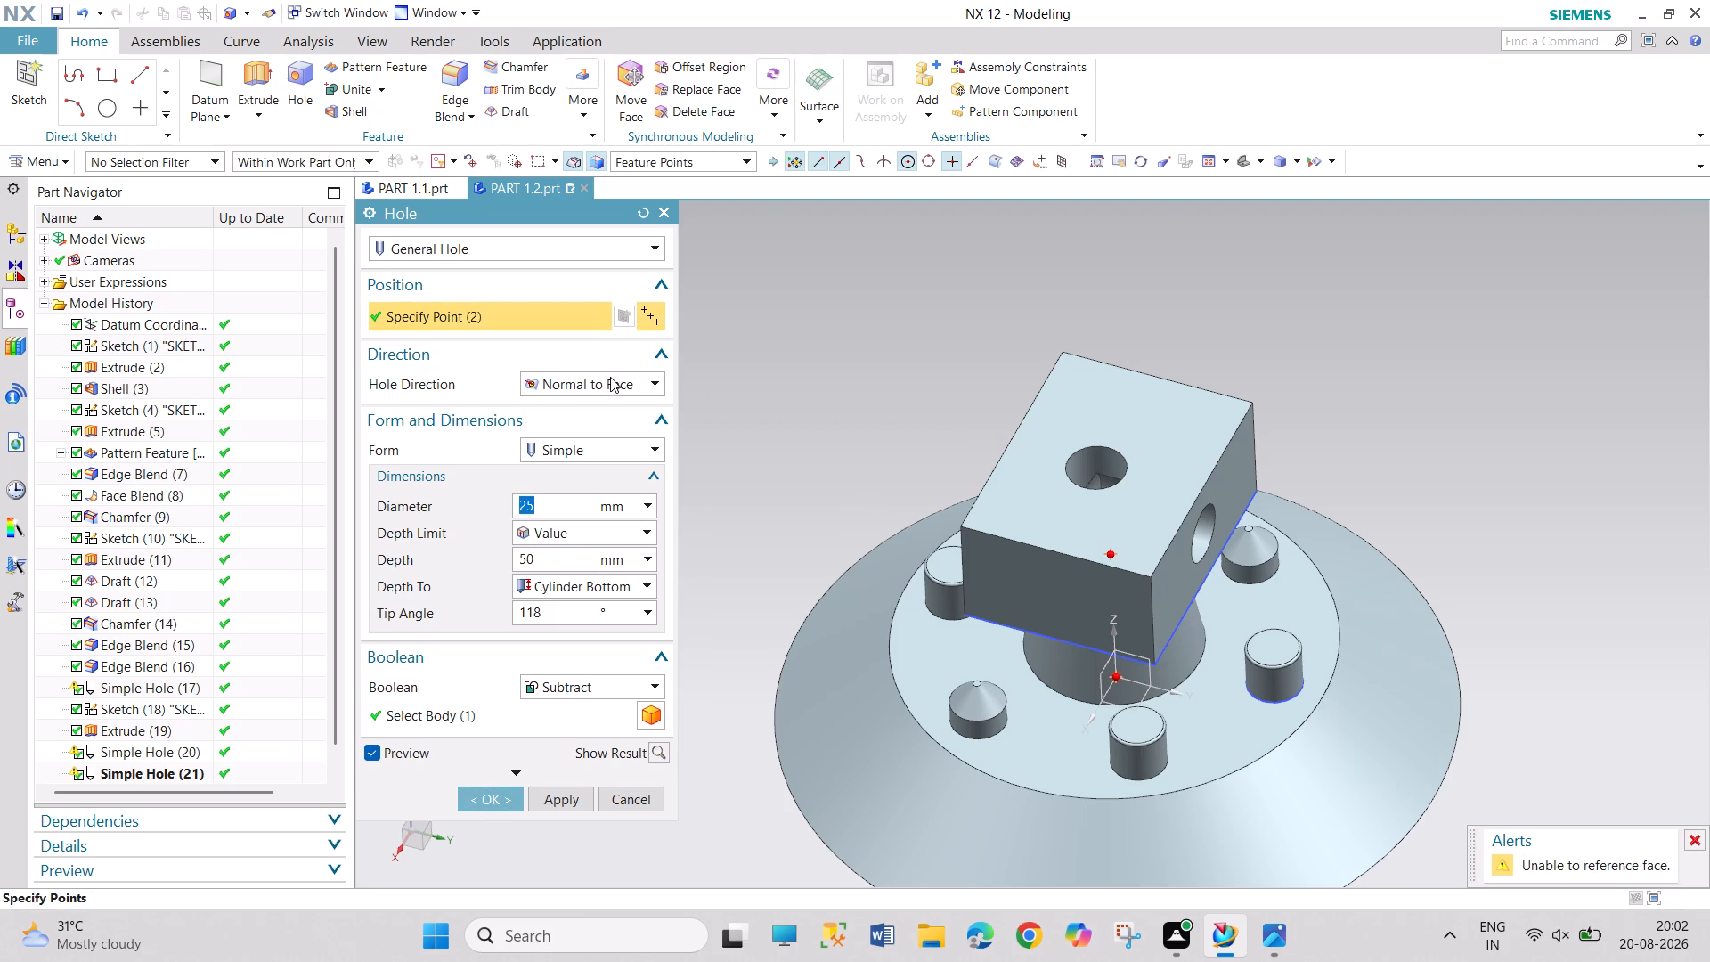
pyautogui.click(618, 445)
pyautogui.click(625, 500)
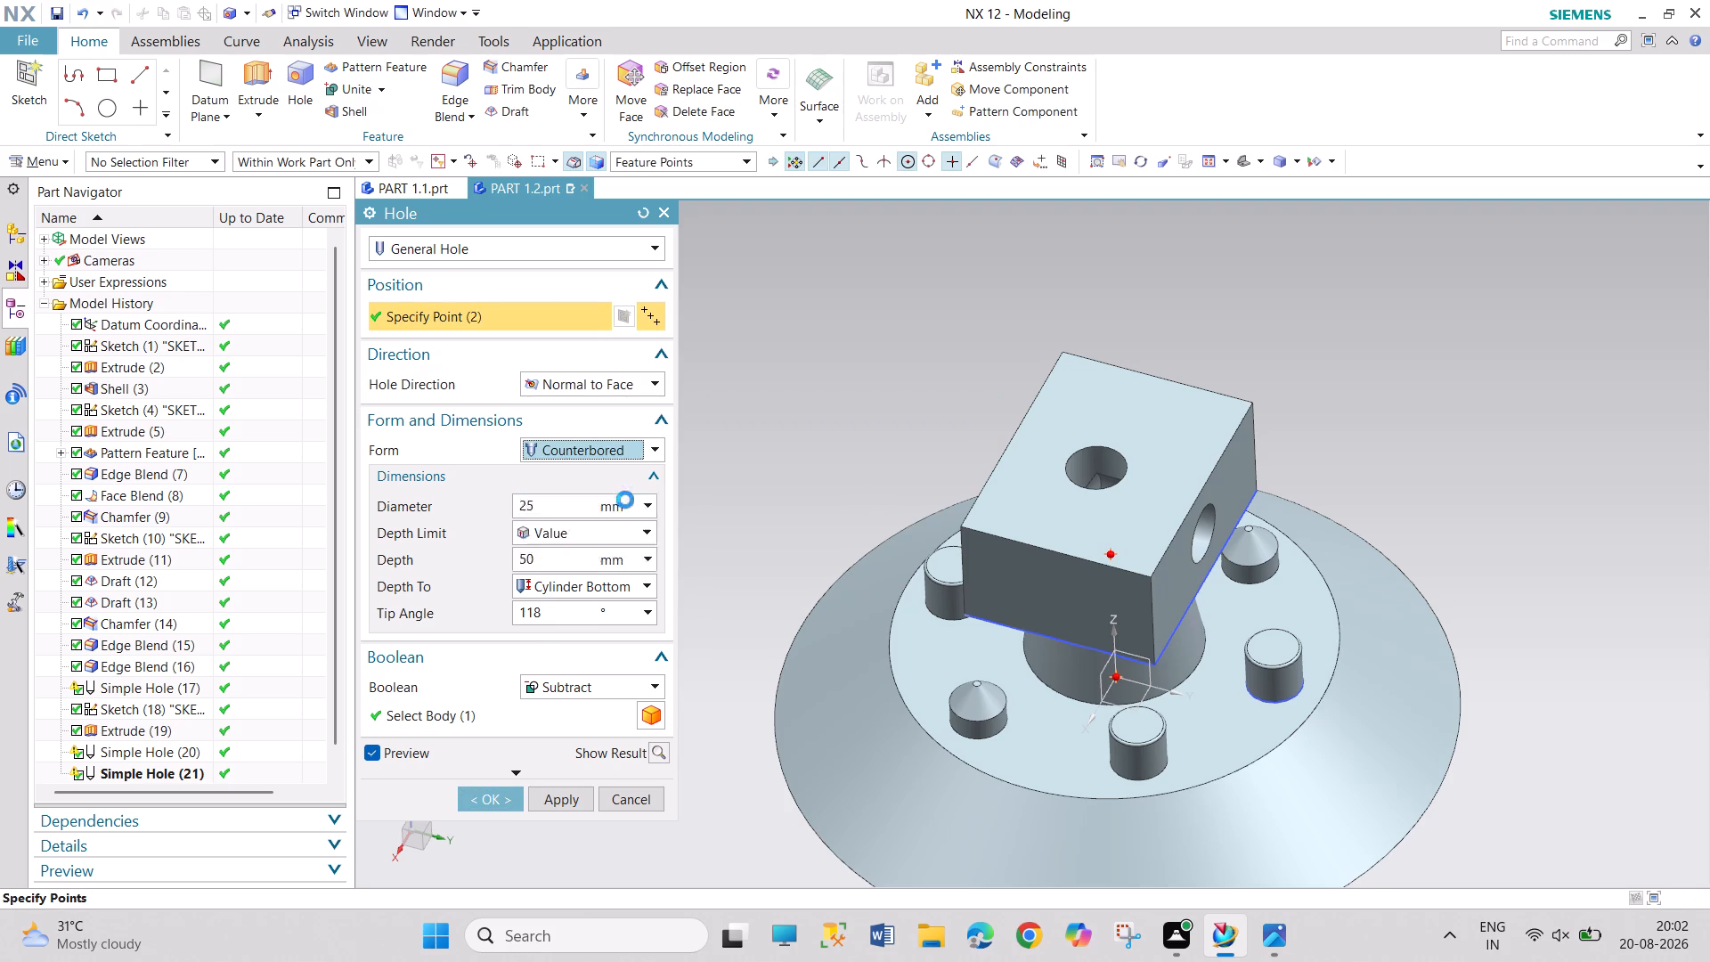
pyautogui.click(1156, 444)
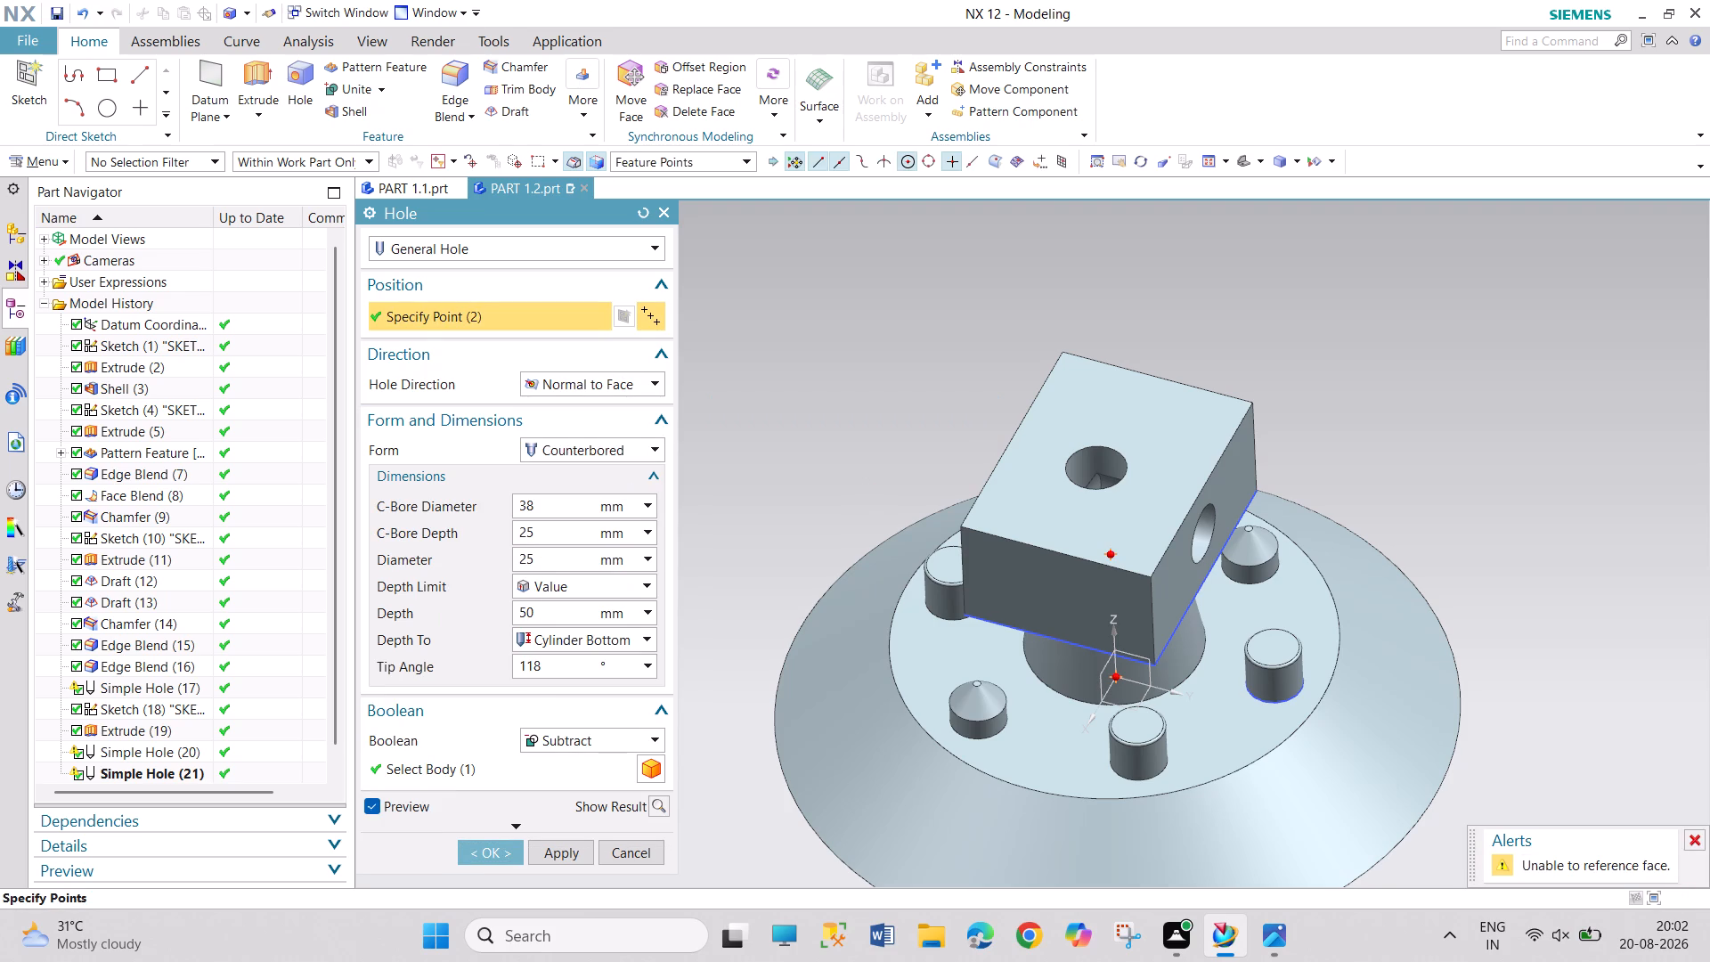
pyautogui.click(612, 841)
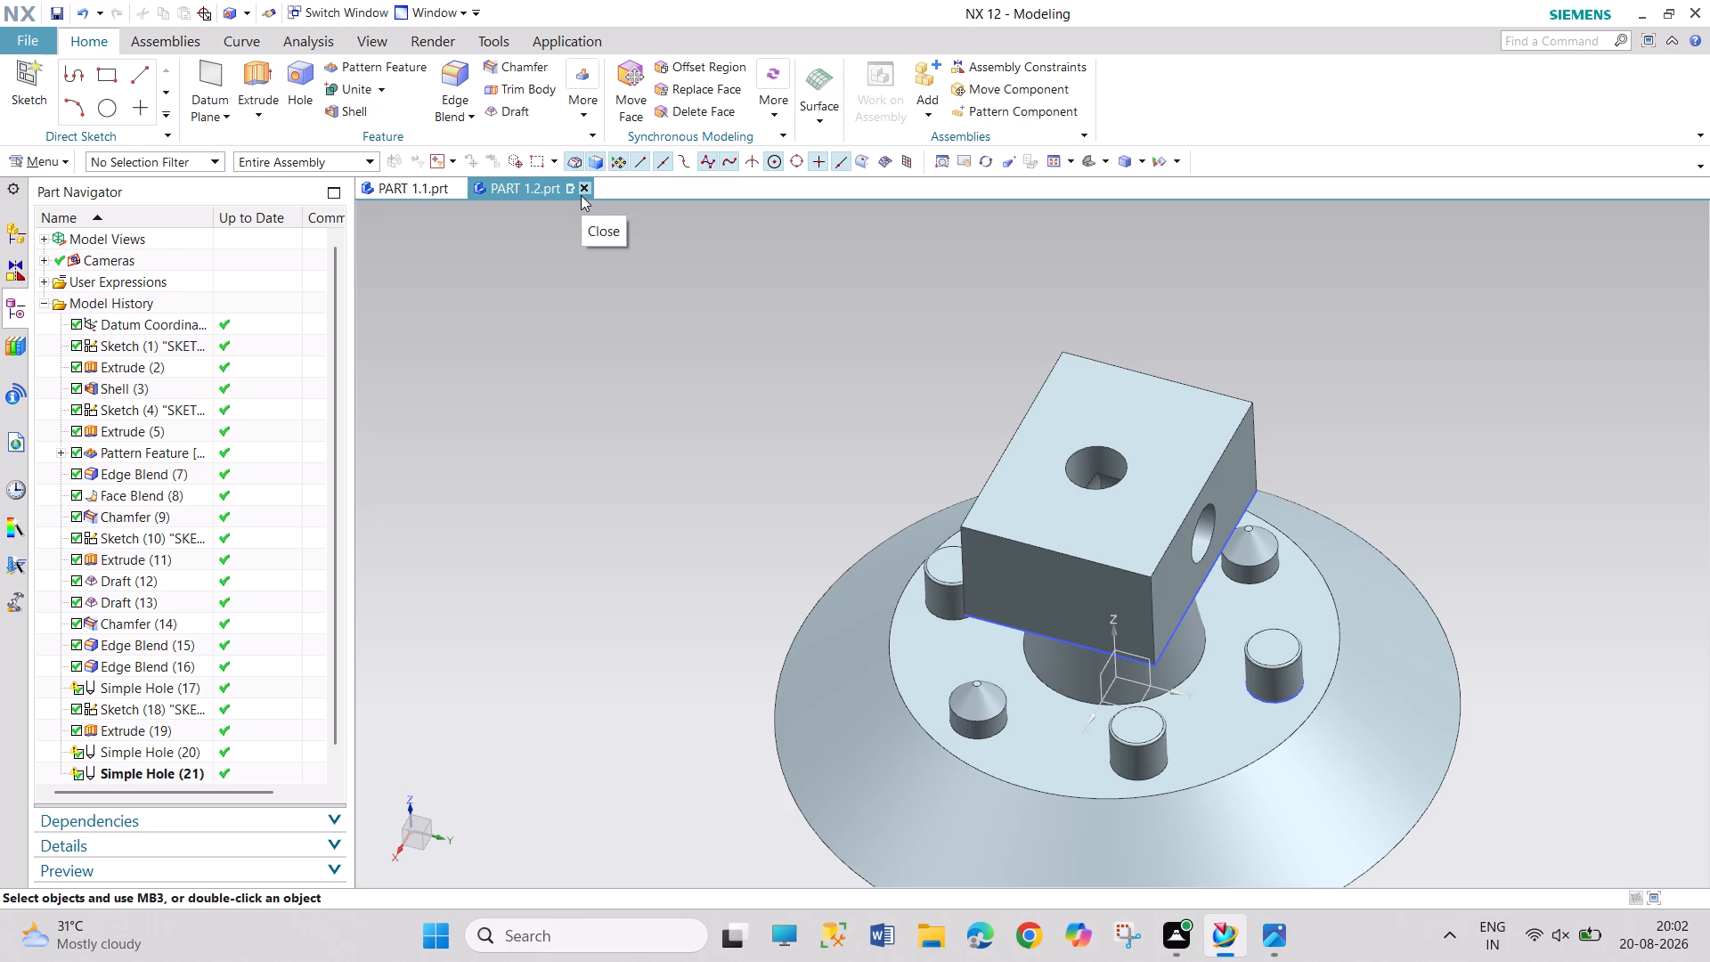
# Create a simple general hole, 25 mm diameter and 50 mm deep, on the block's top face beside the existing top hole.
pyautogui.click(302, 77)
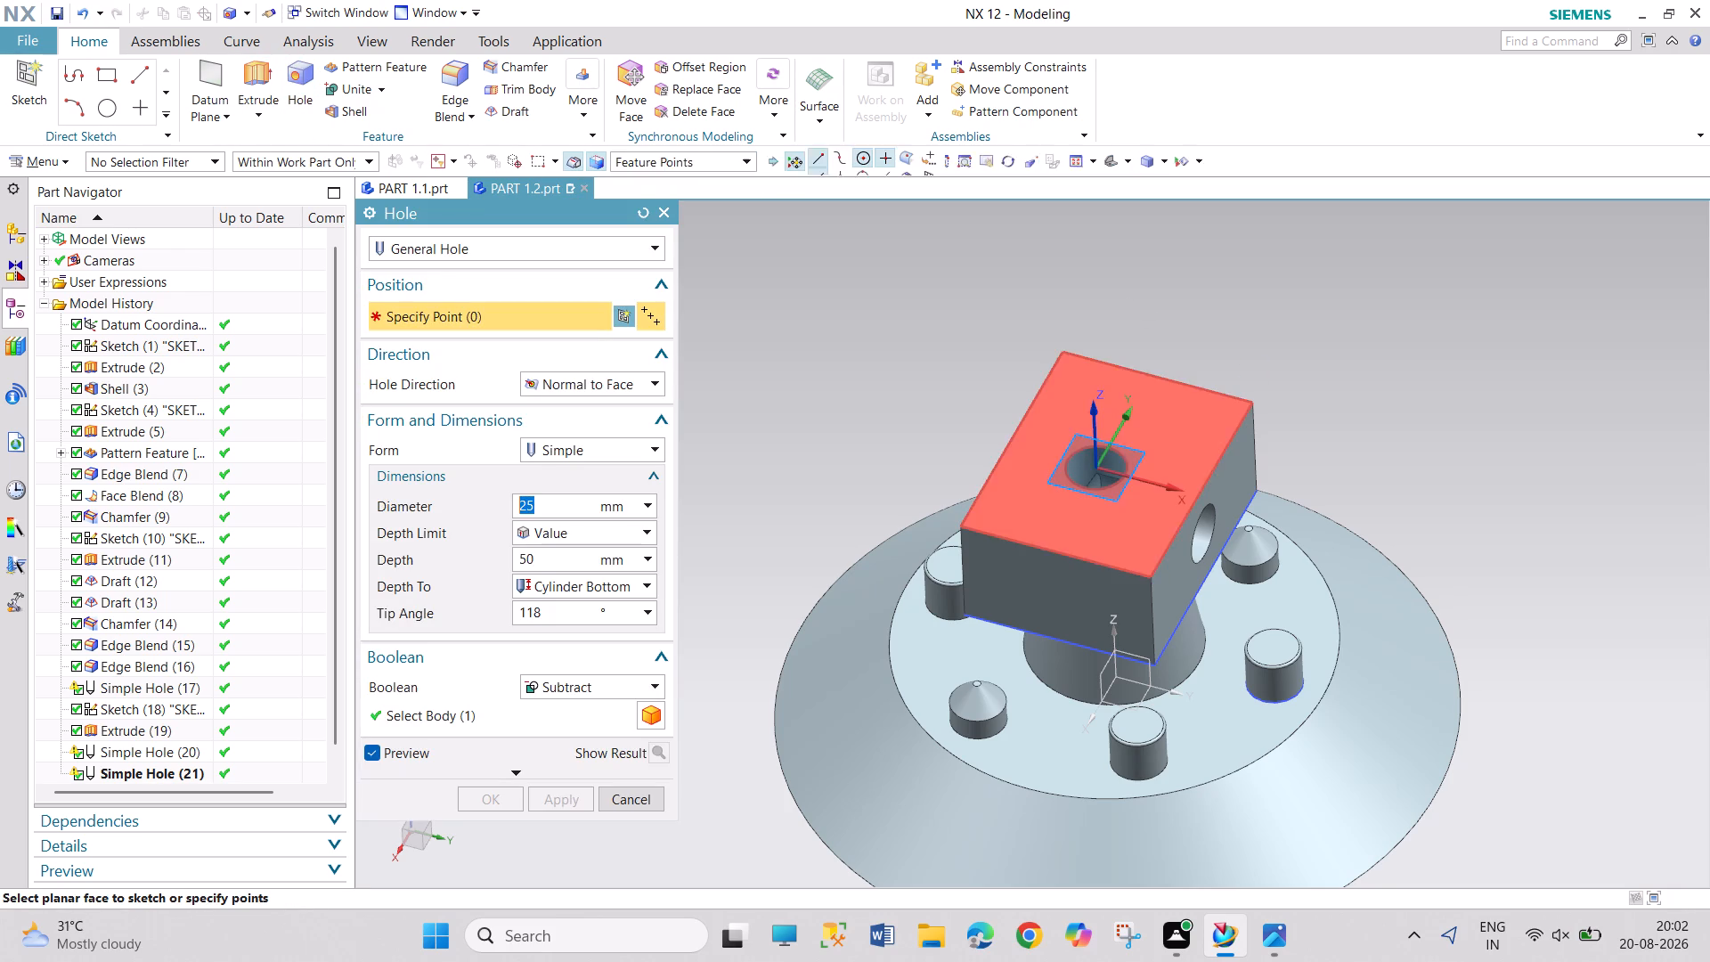
pyautogui.click(1160, 423)
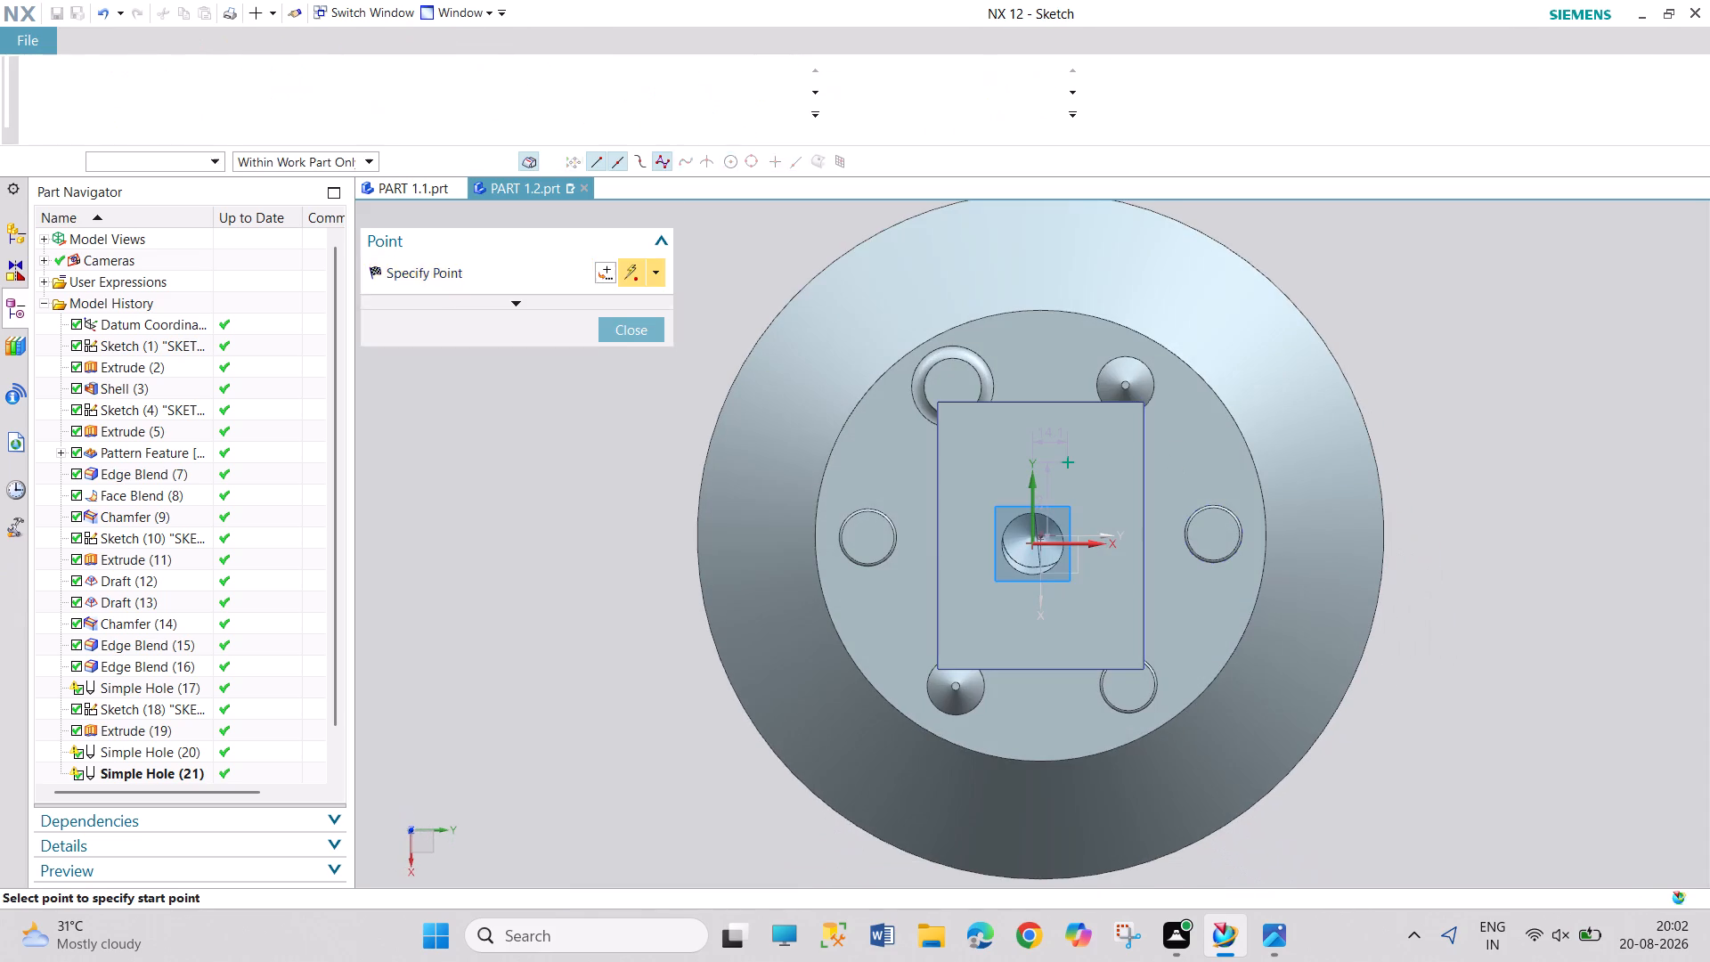
pyautogui.click(650, 332)
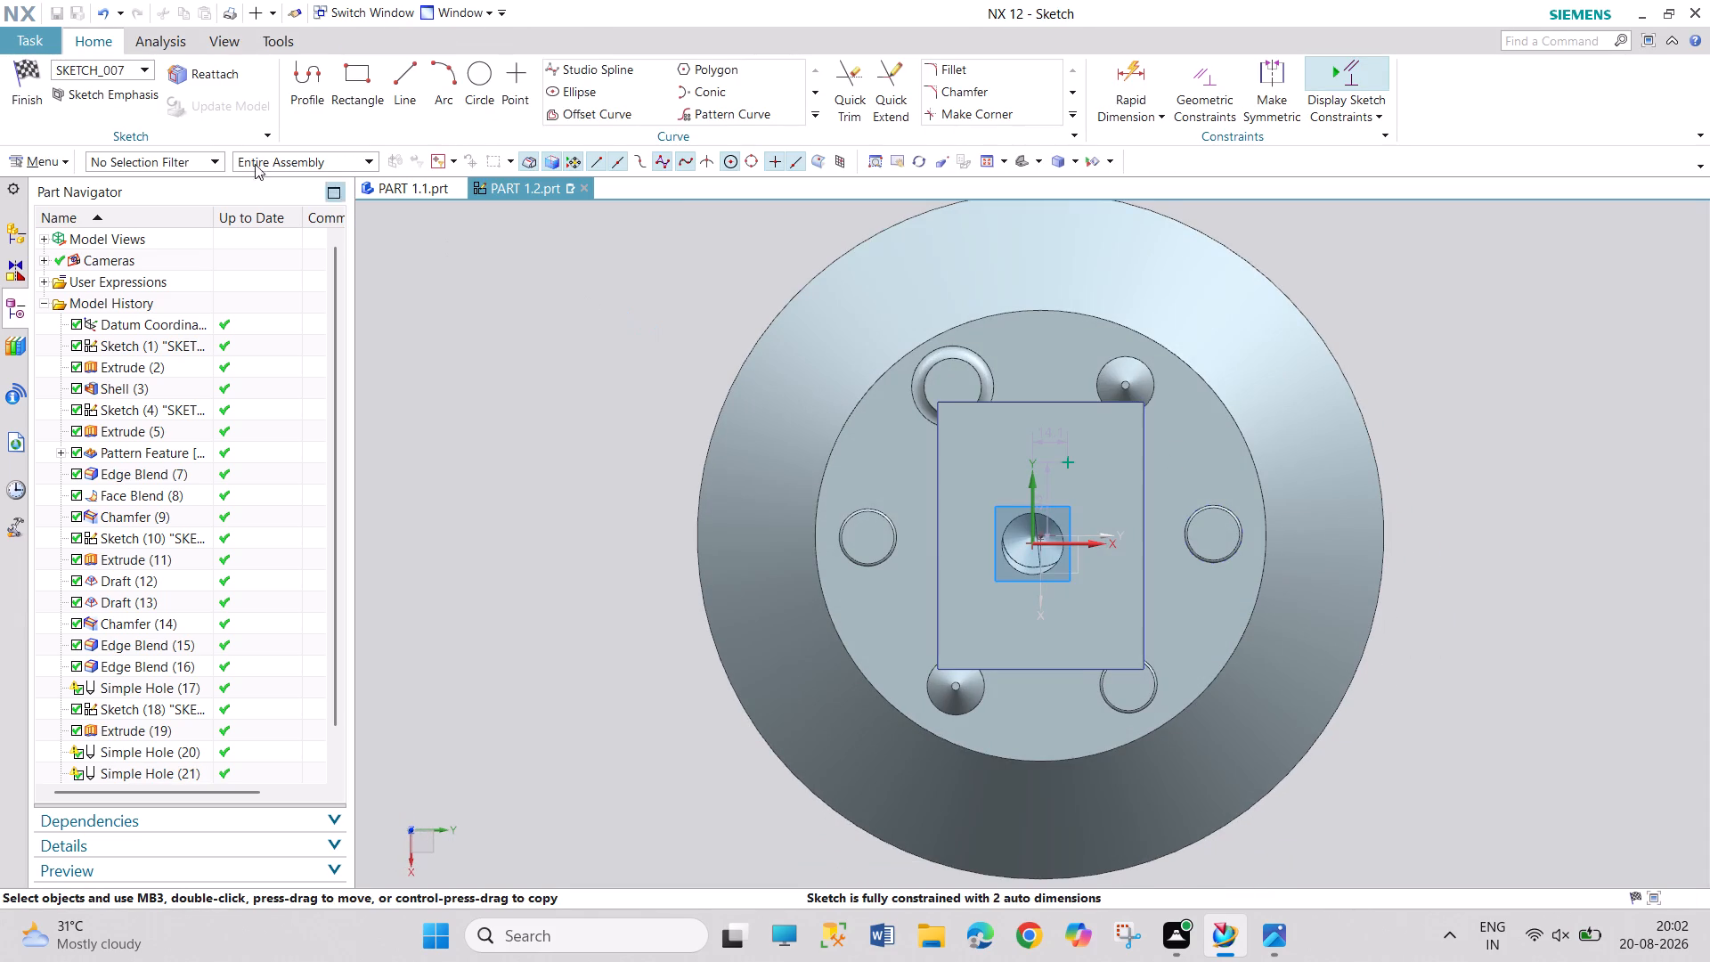
pyautogui.click(10, 84)
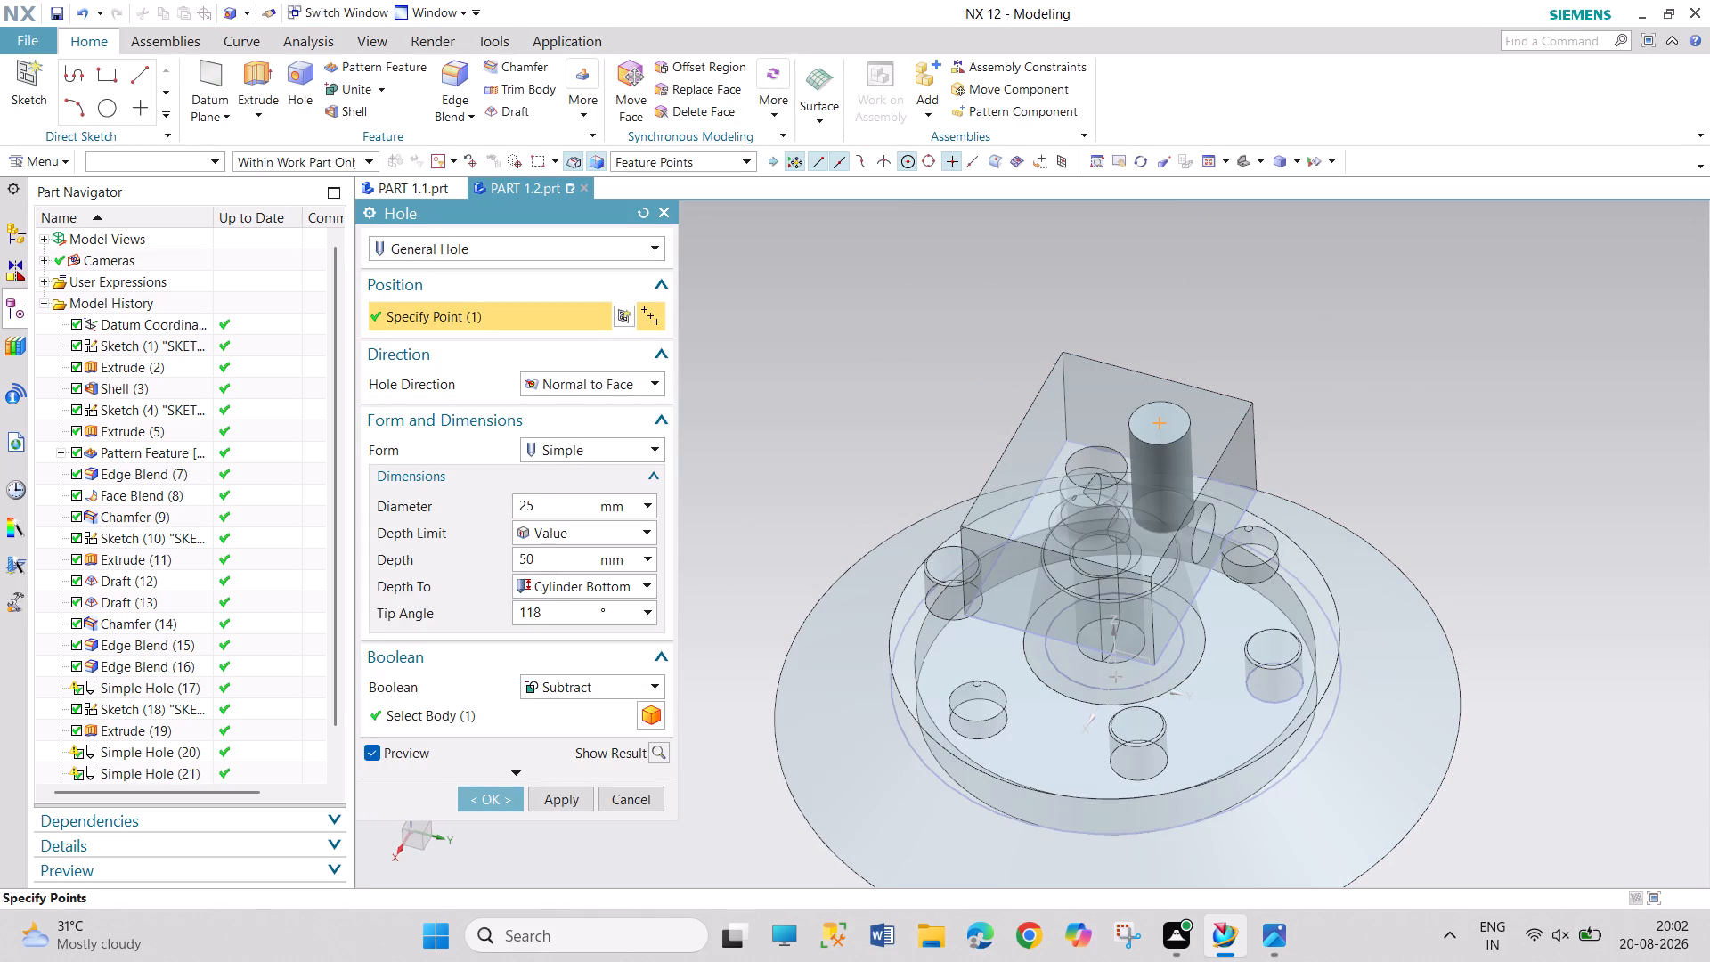
pyautogui.click(495, 803)
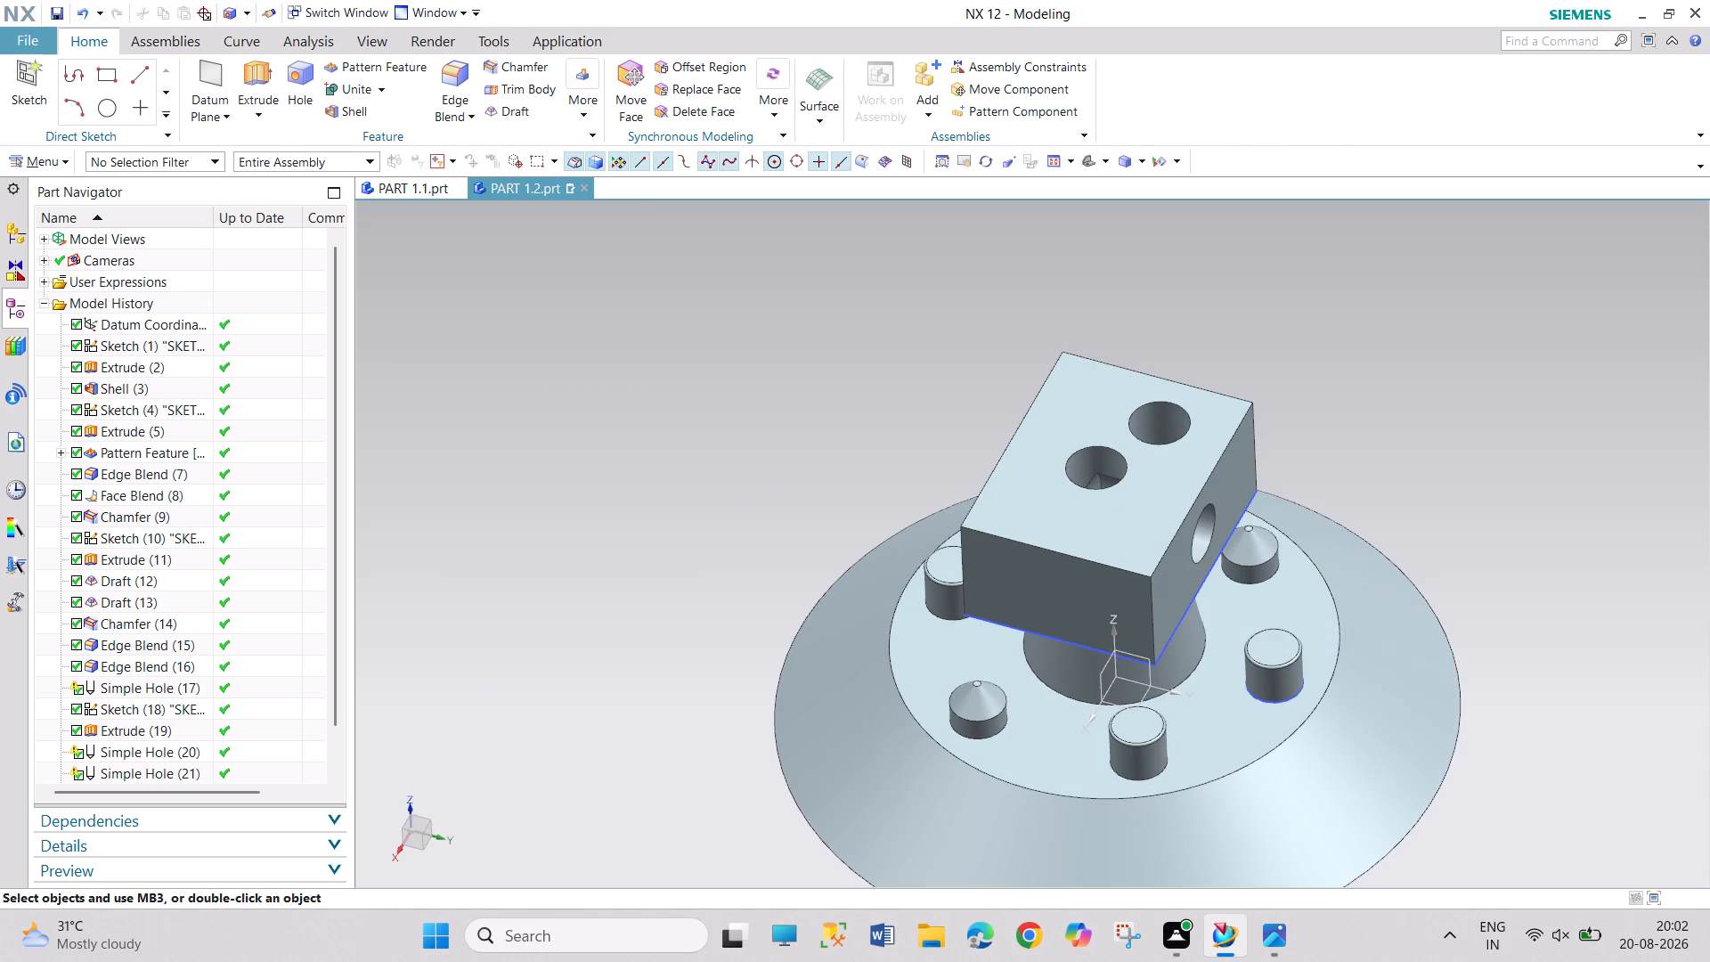
# Examine the block's two top holes, its side hole and the surrounding bosses from several angles and distances.
pyautogui.moveTo(724, 591); pyautogui.dragTo(709, 641, button='middle')
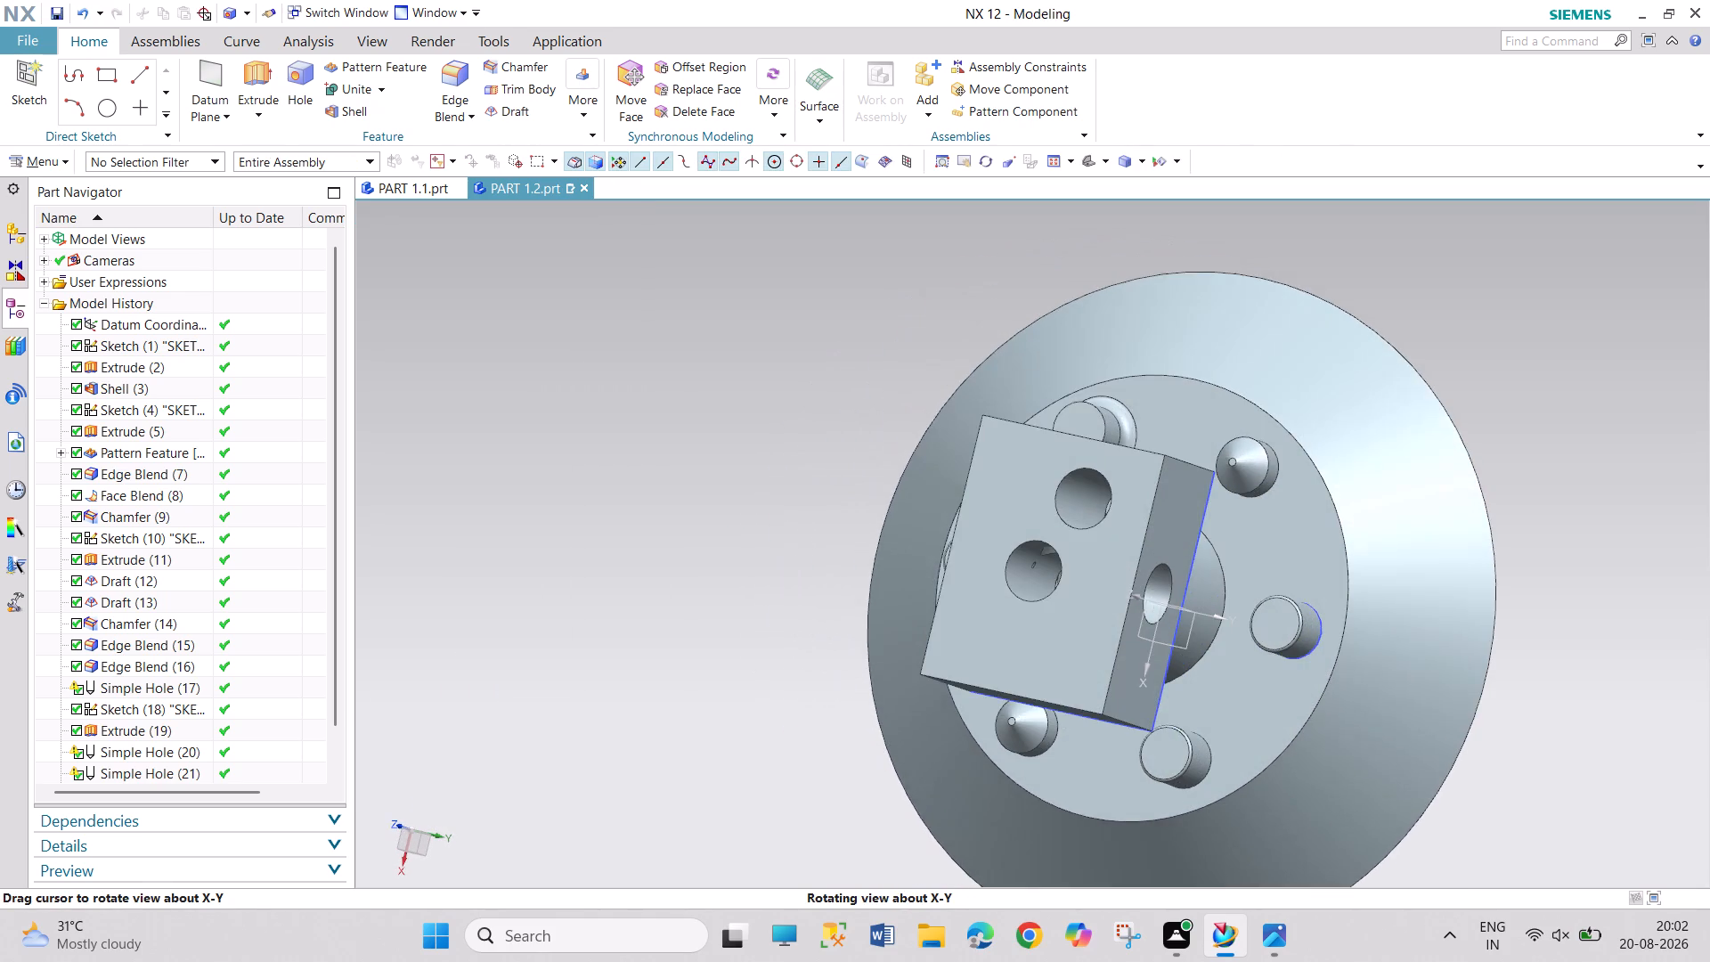
pyautogui.moveTo(709, 641); pyautogui.dragTo(707, 640, button='middle')
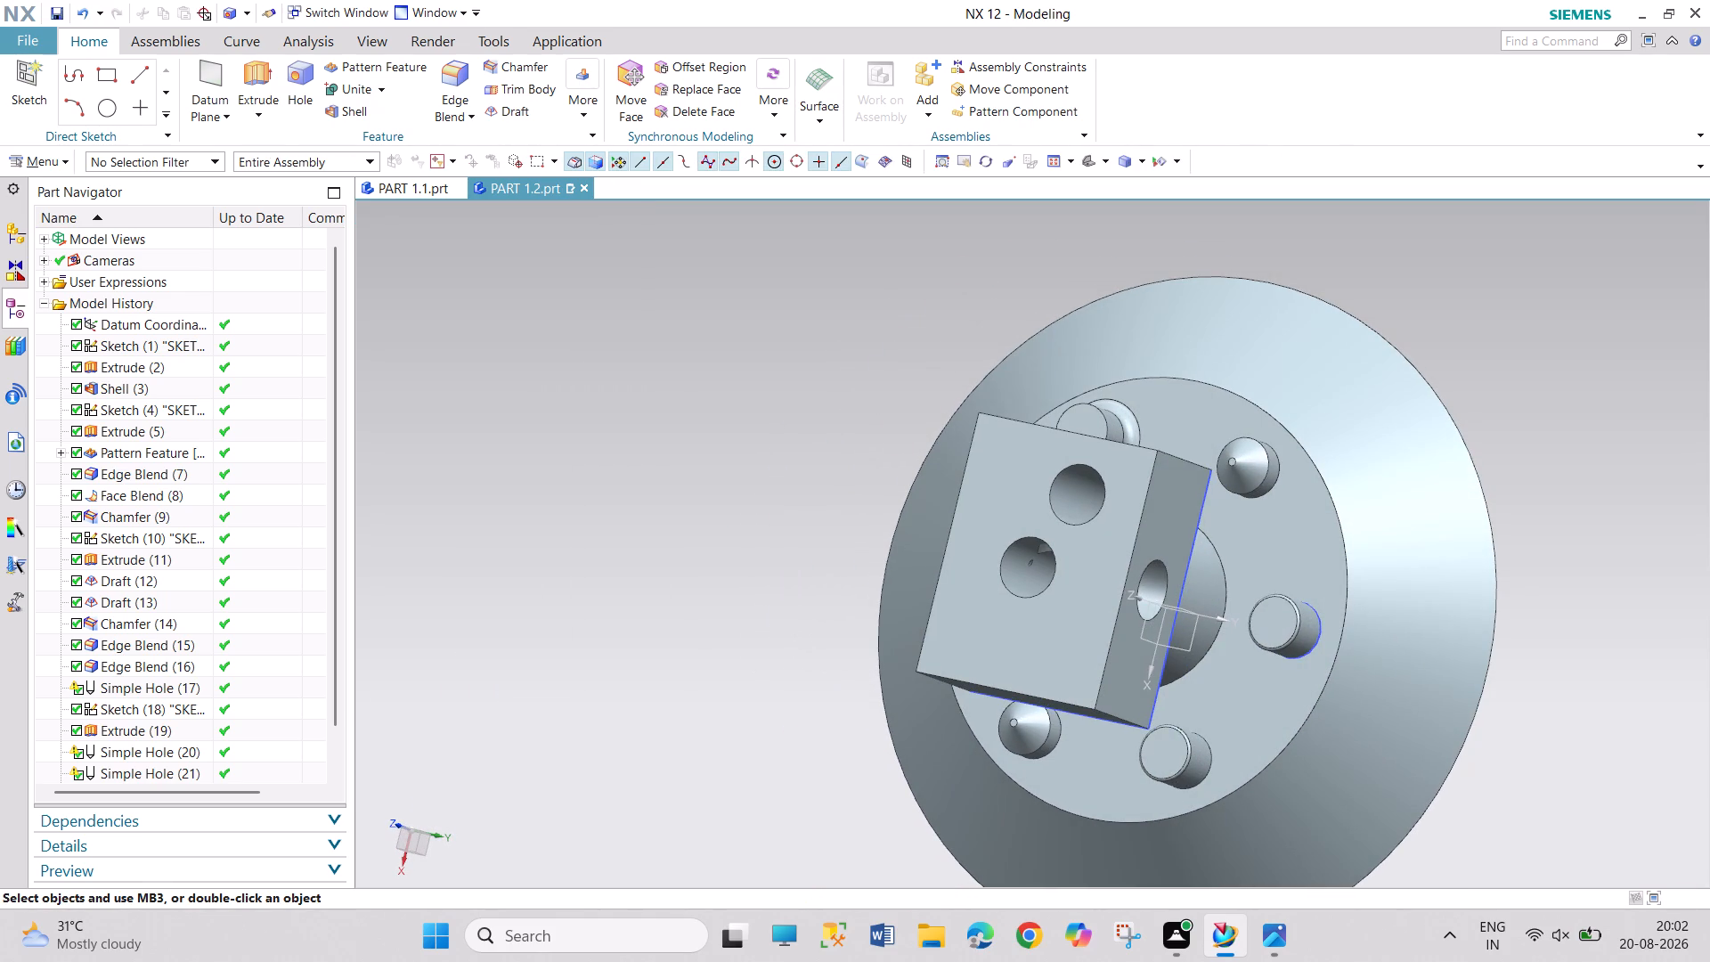
pyautogui.moveTo(722, 661); pyautogui.dragTo(736, 524, button='middle')
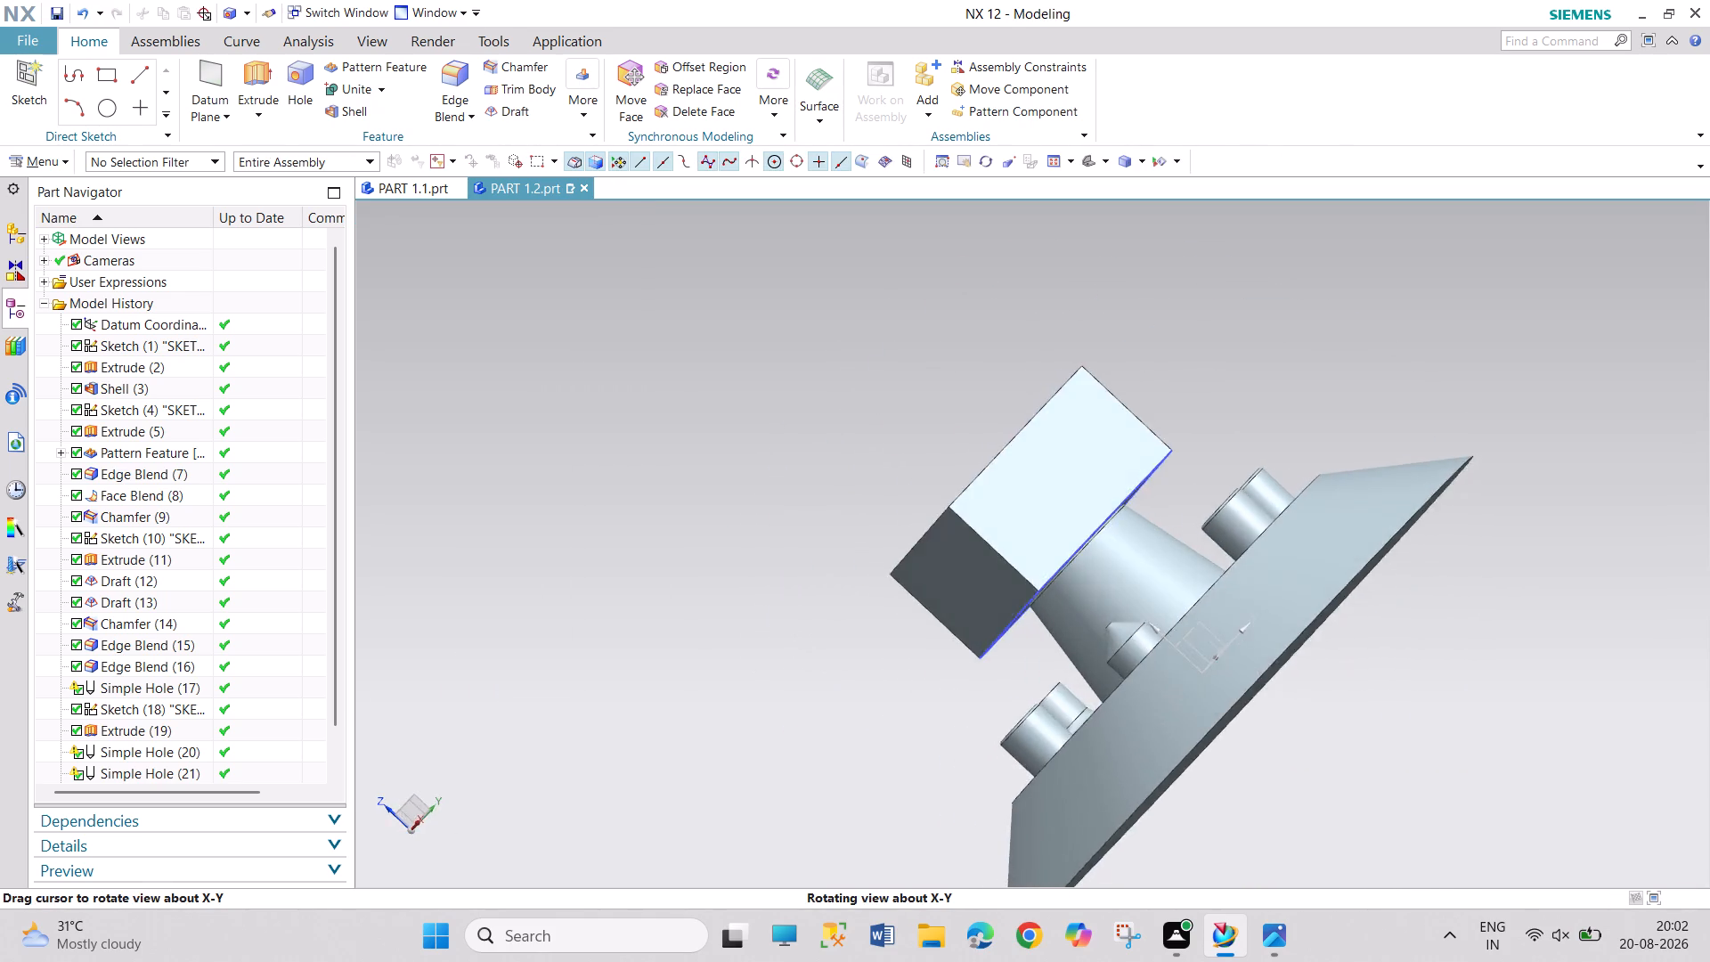
pyautogui.moveTo(736, 524); pyautogui.dragTo(926, 447, button='middle')
pyautogui.scroll(-3, 780, 726)
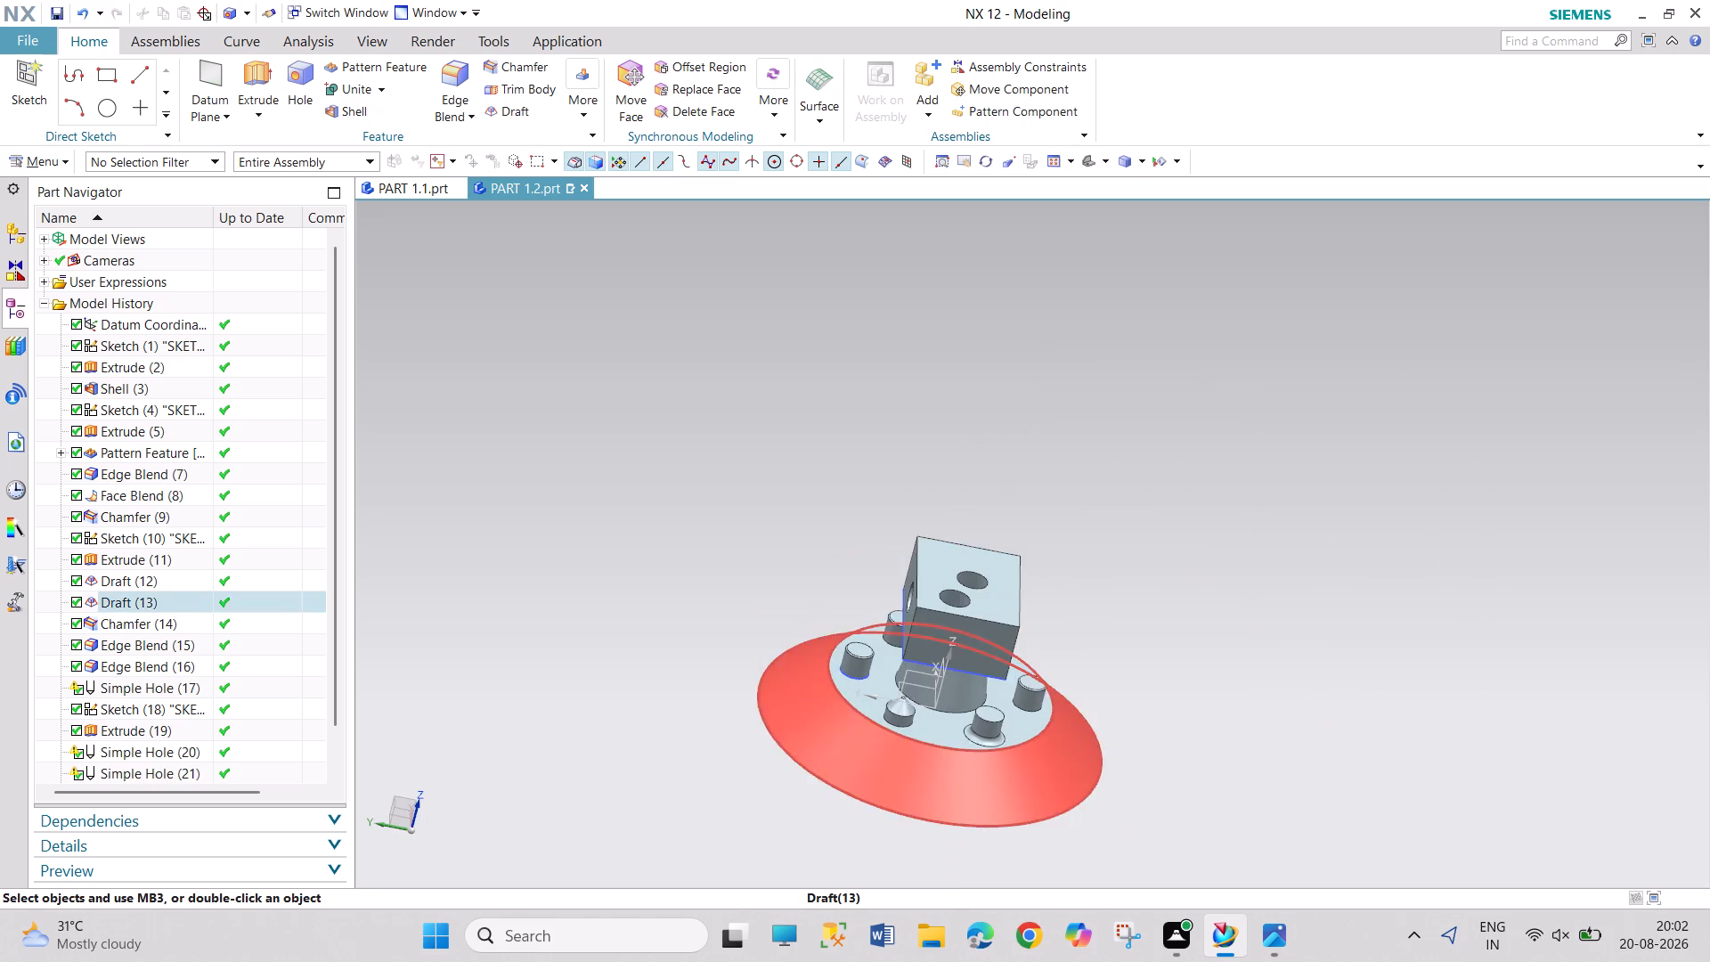
pyautogui.scroll(5, 775, 722)
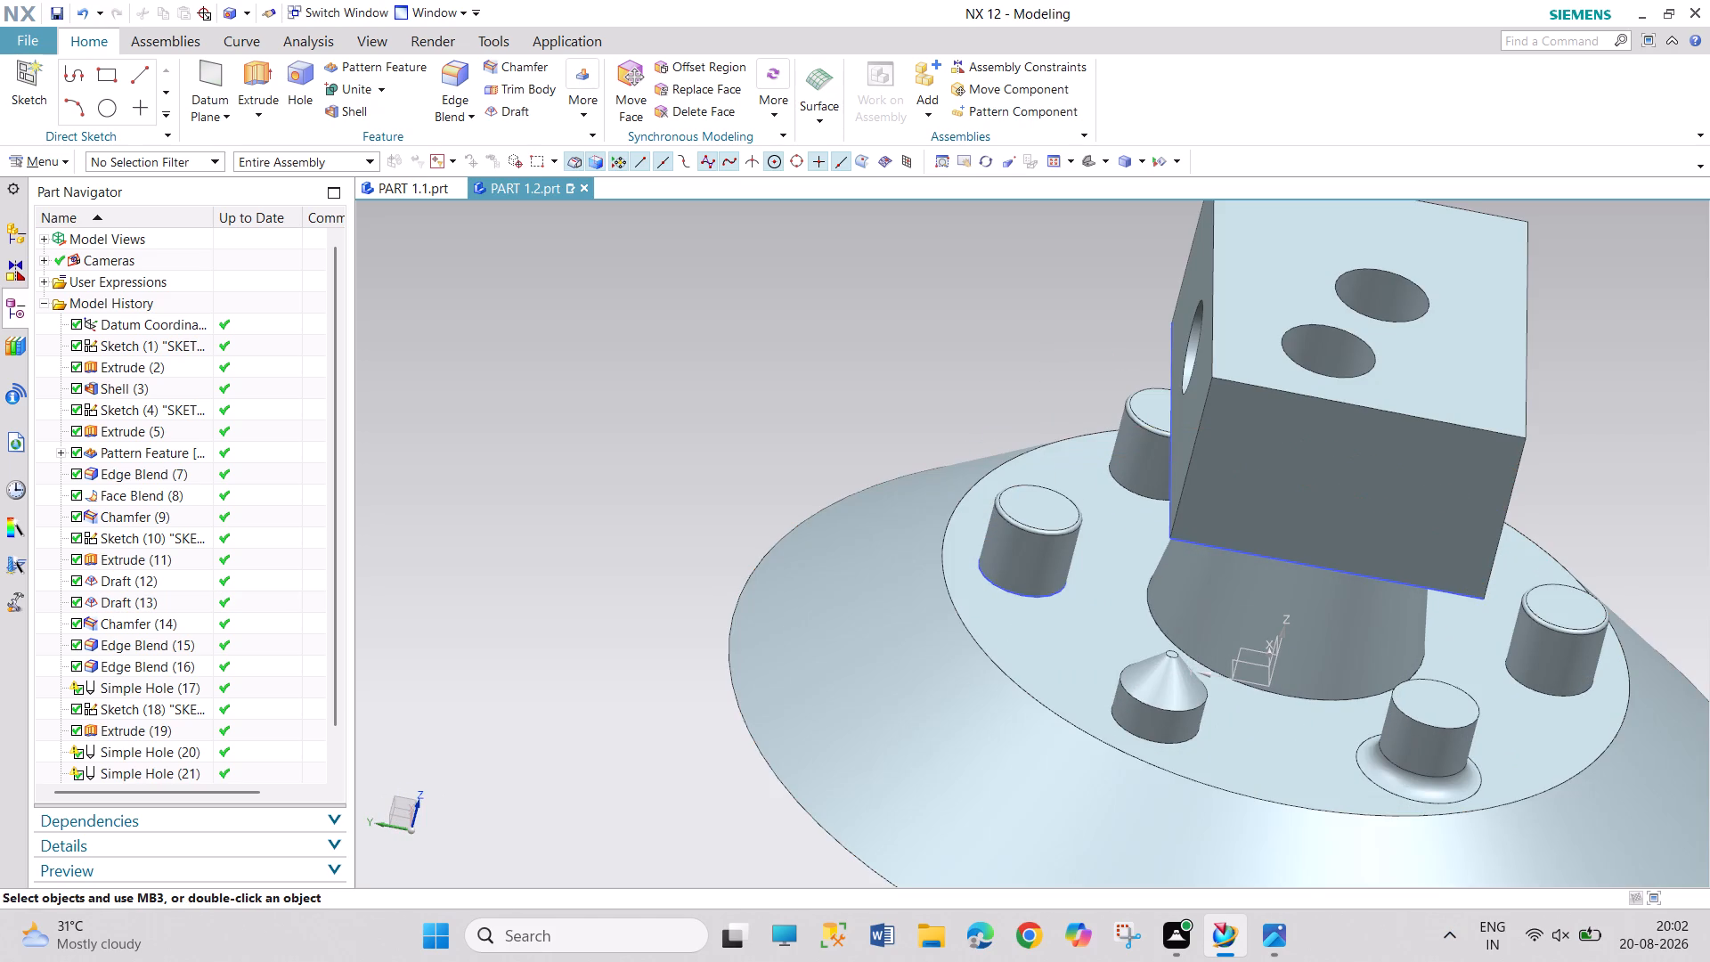
pyautogui.moveTo(674, 432); pyautogui.dragTo(621, 445, button='middle')
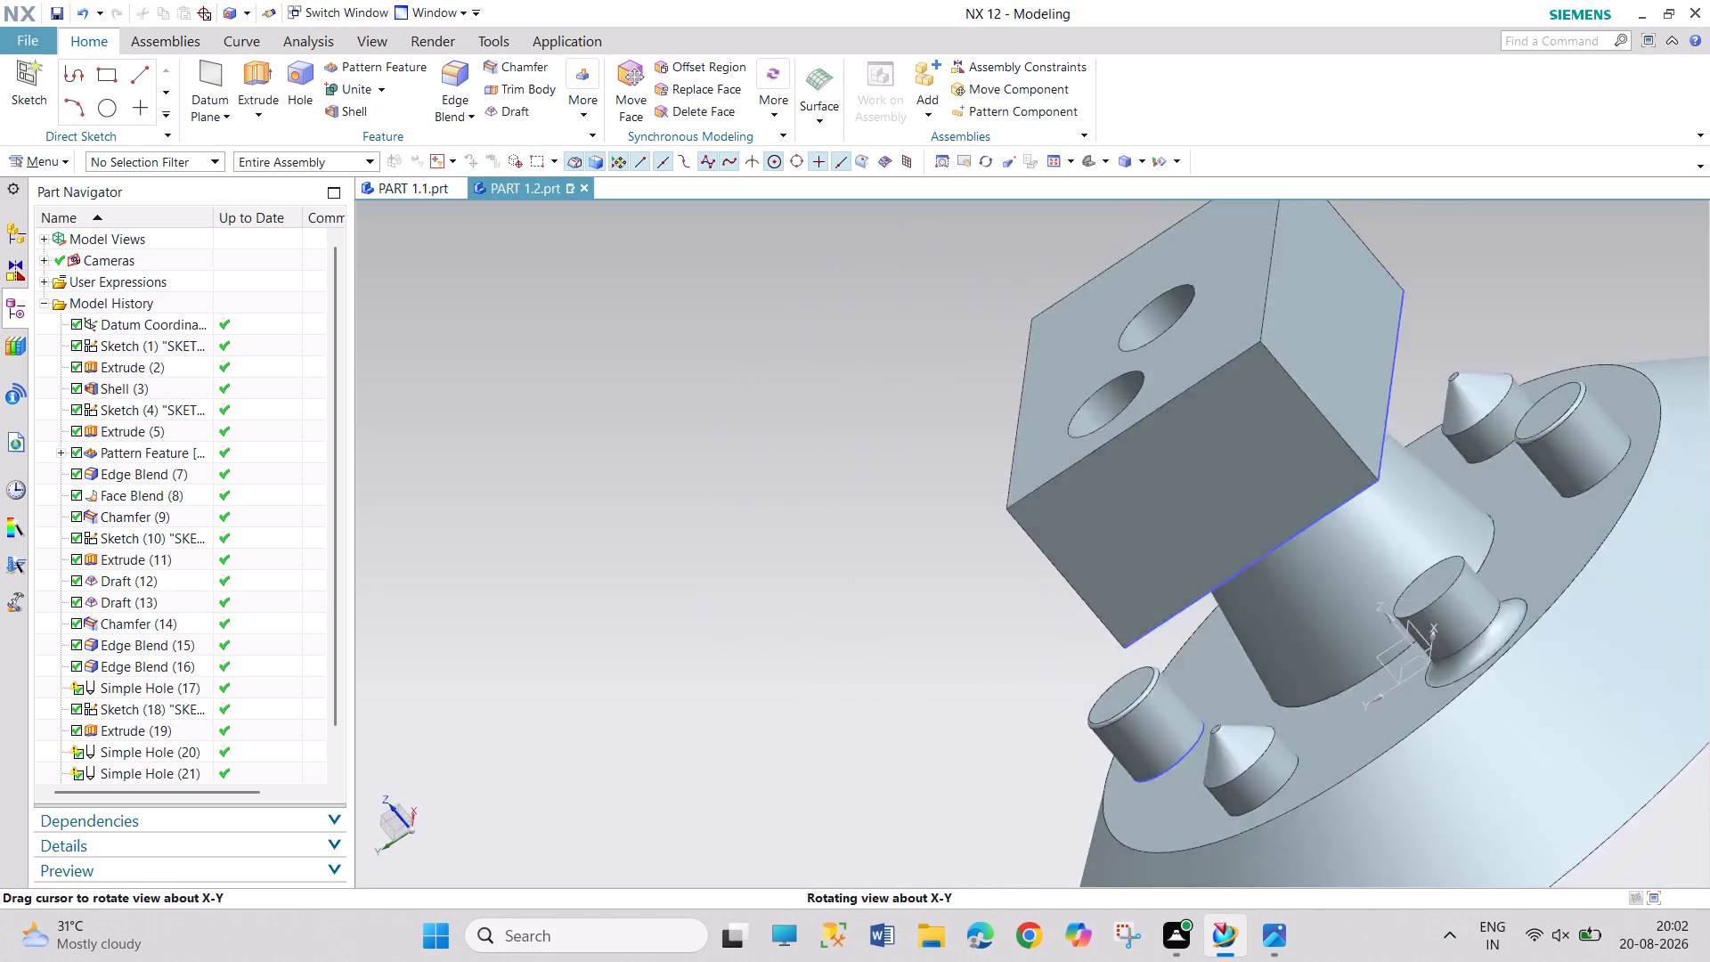
pyautogui.moveTo(621, 445); pyautogui.dragTo(676, 471, button='middle')
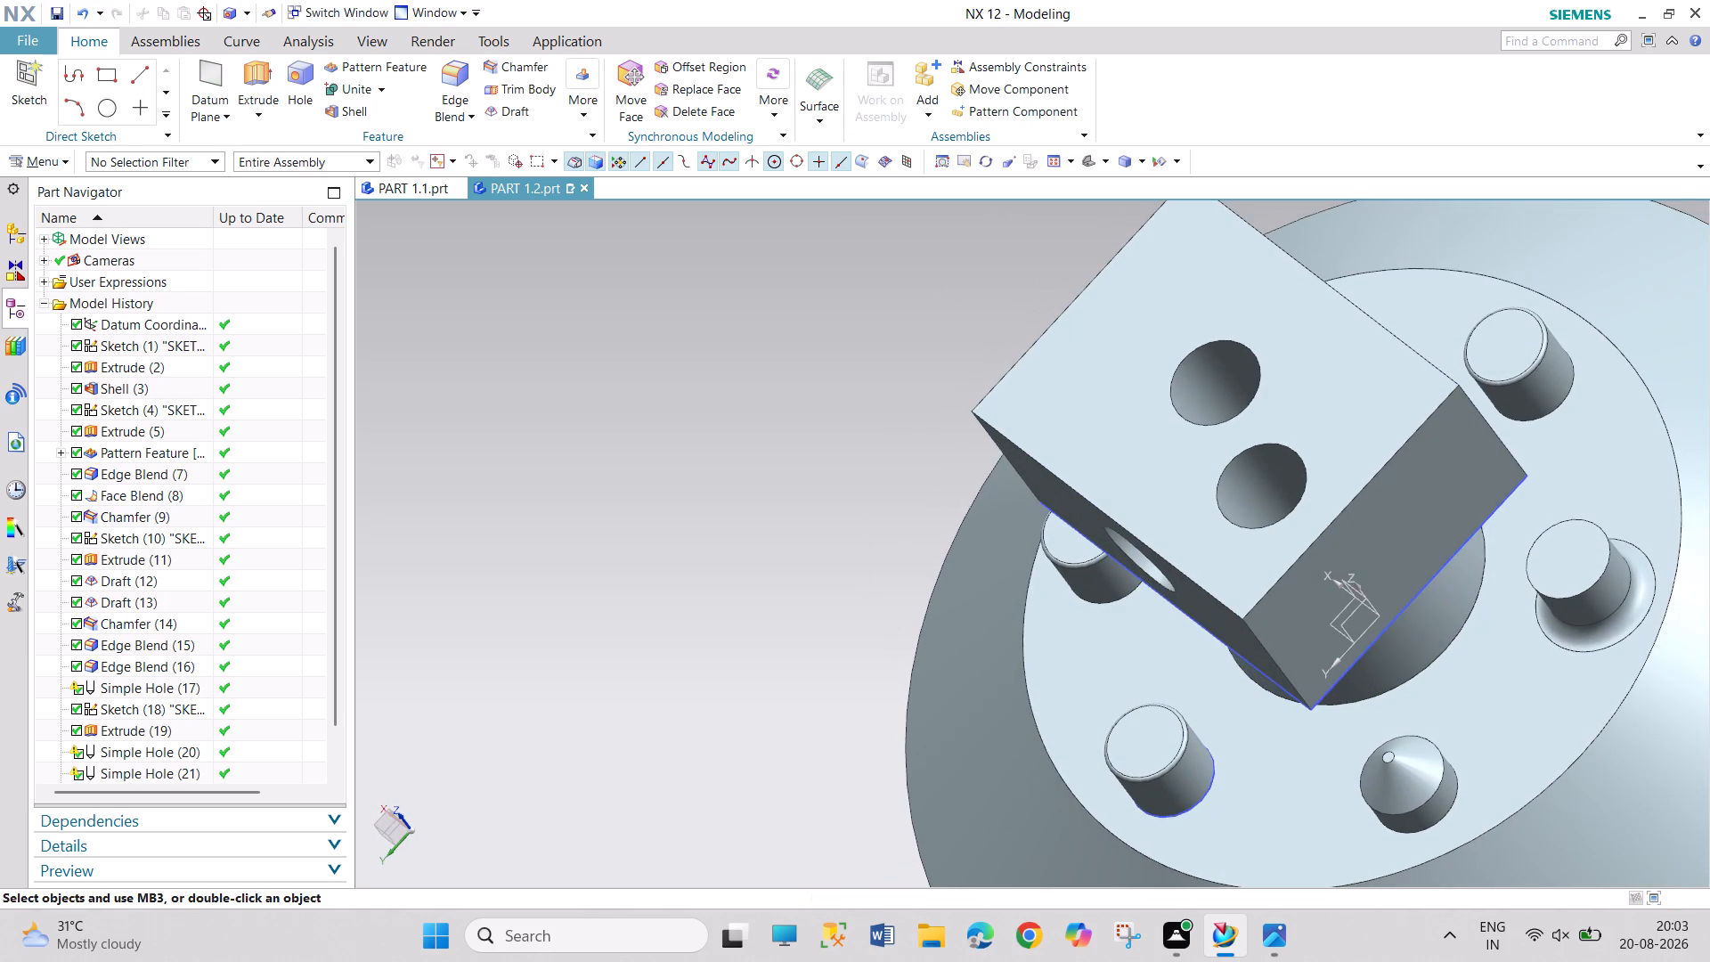
pyautogui.scroll(1, 706, 526)
pyautogui.scroll(-4, 706, 526)
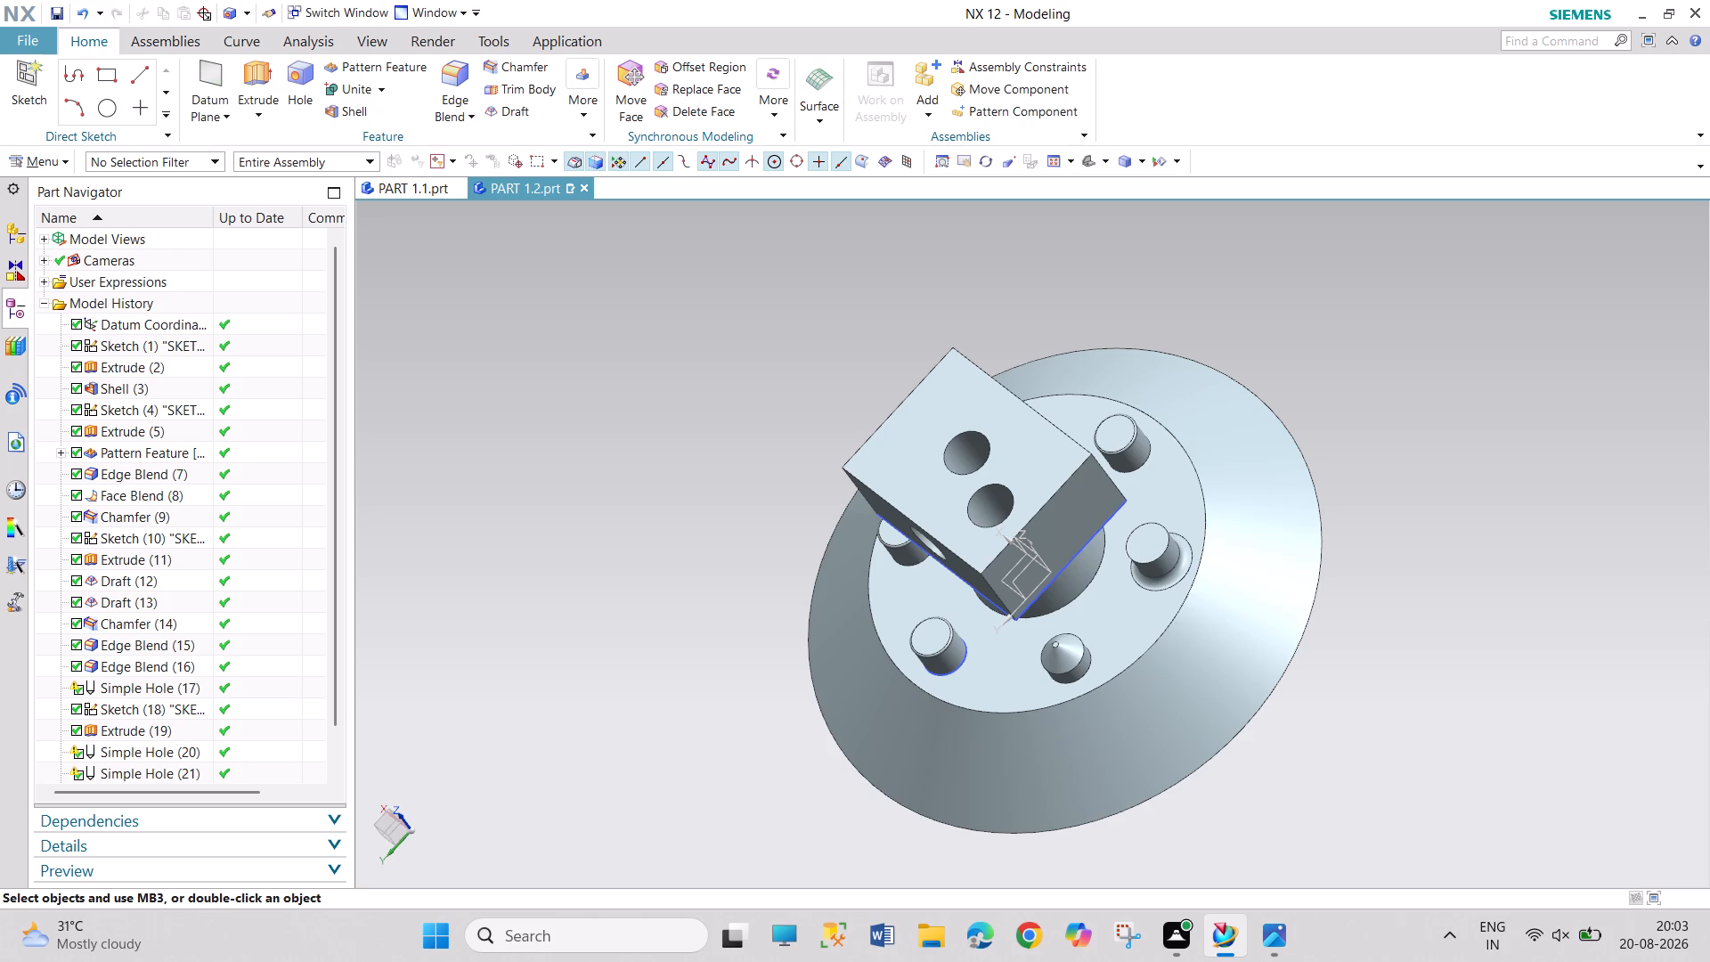
pyautogui.scroll(-2, 778, 578)
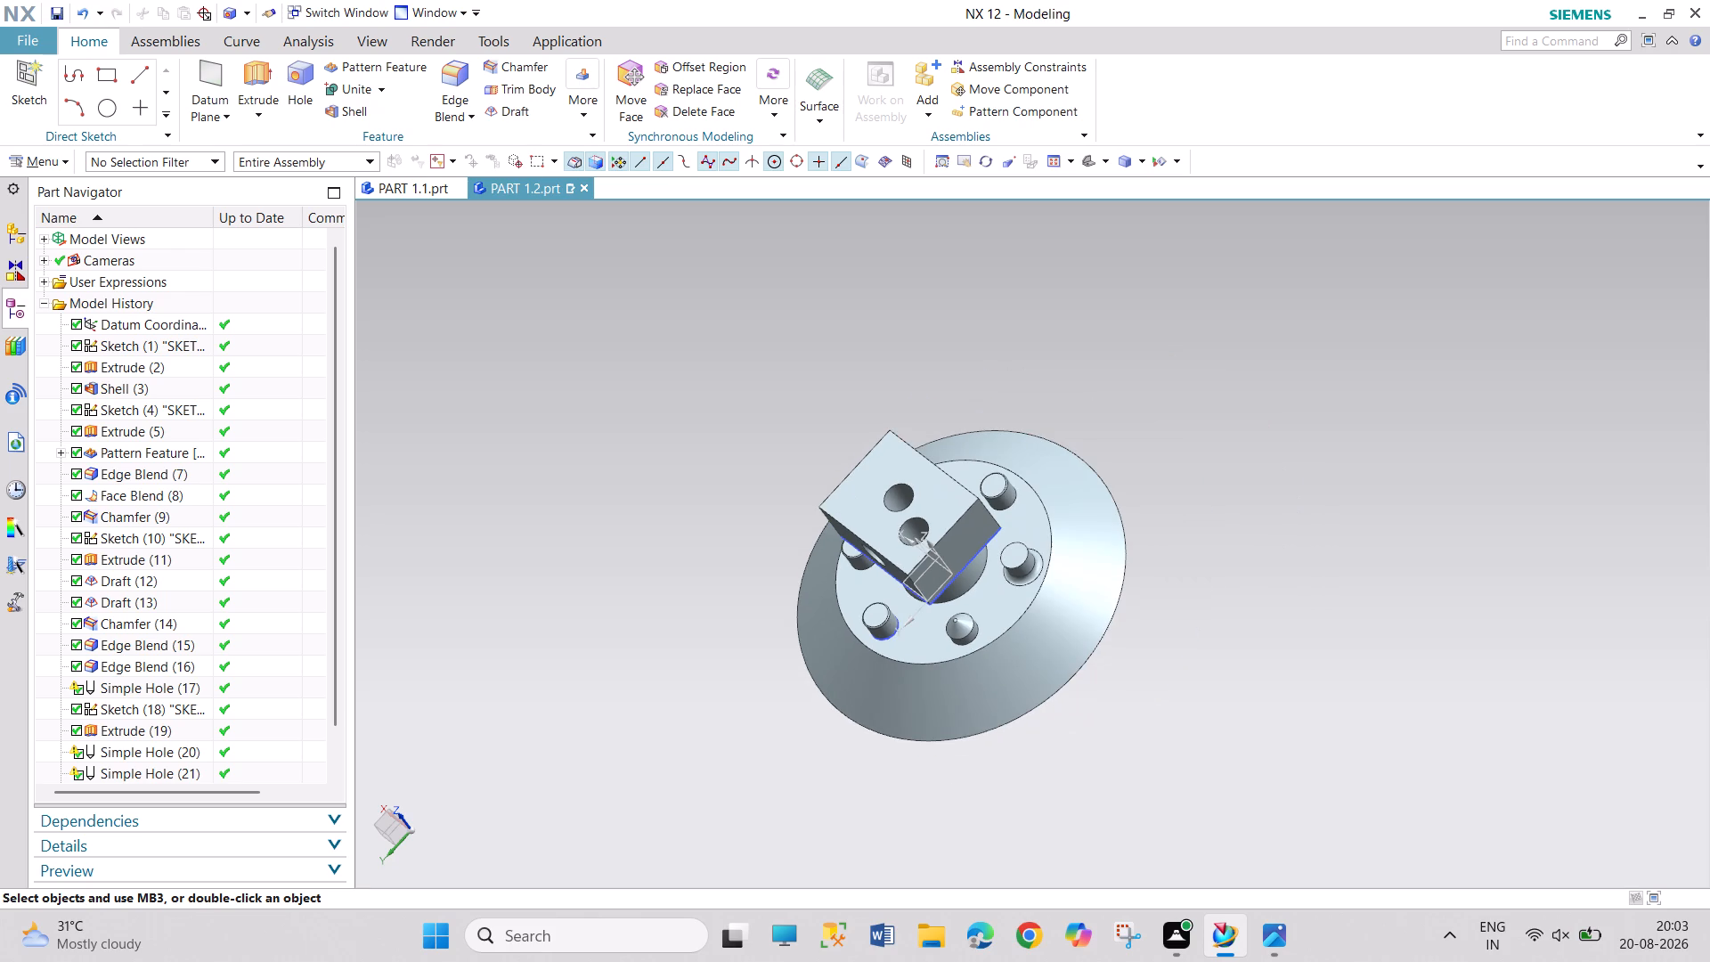
pyautogui.scroll(1, 892, 671)
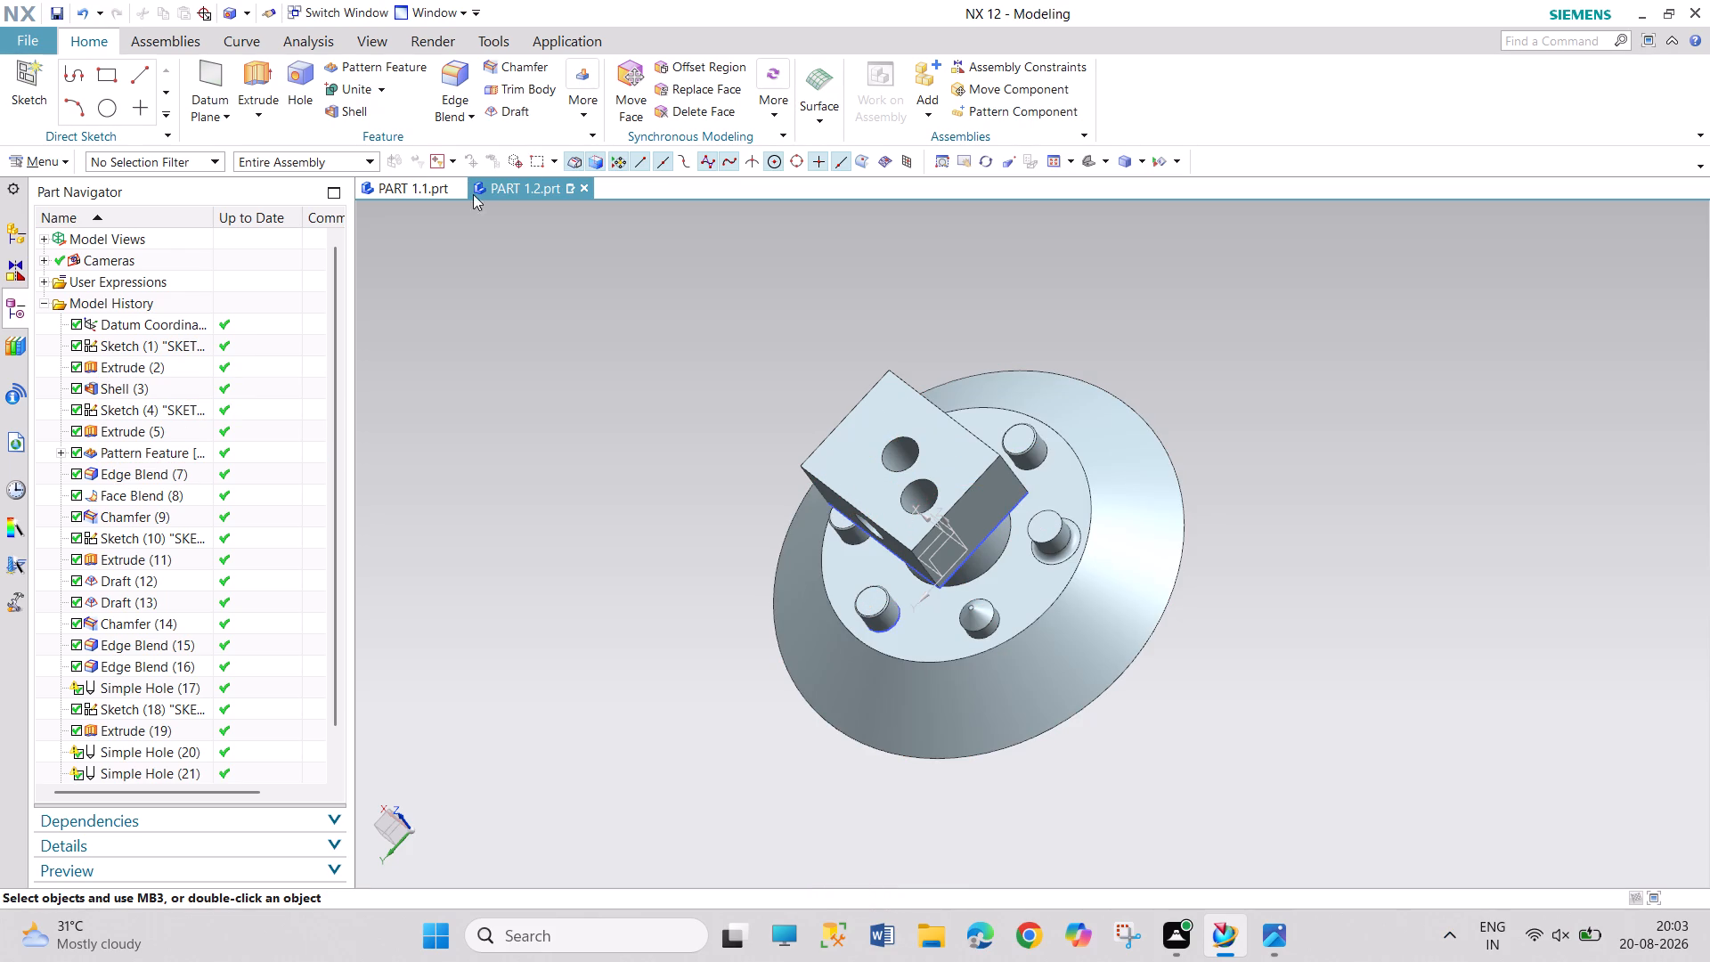
# Highlight the whole model to examine its internal edges and features from several angles, and clear the selection.
pyautogui.moveTo(524, 265); pyautogui.dragTo(1370, 871)
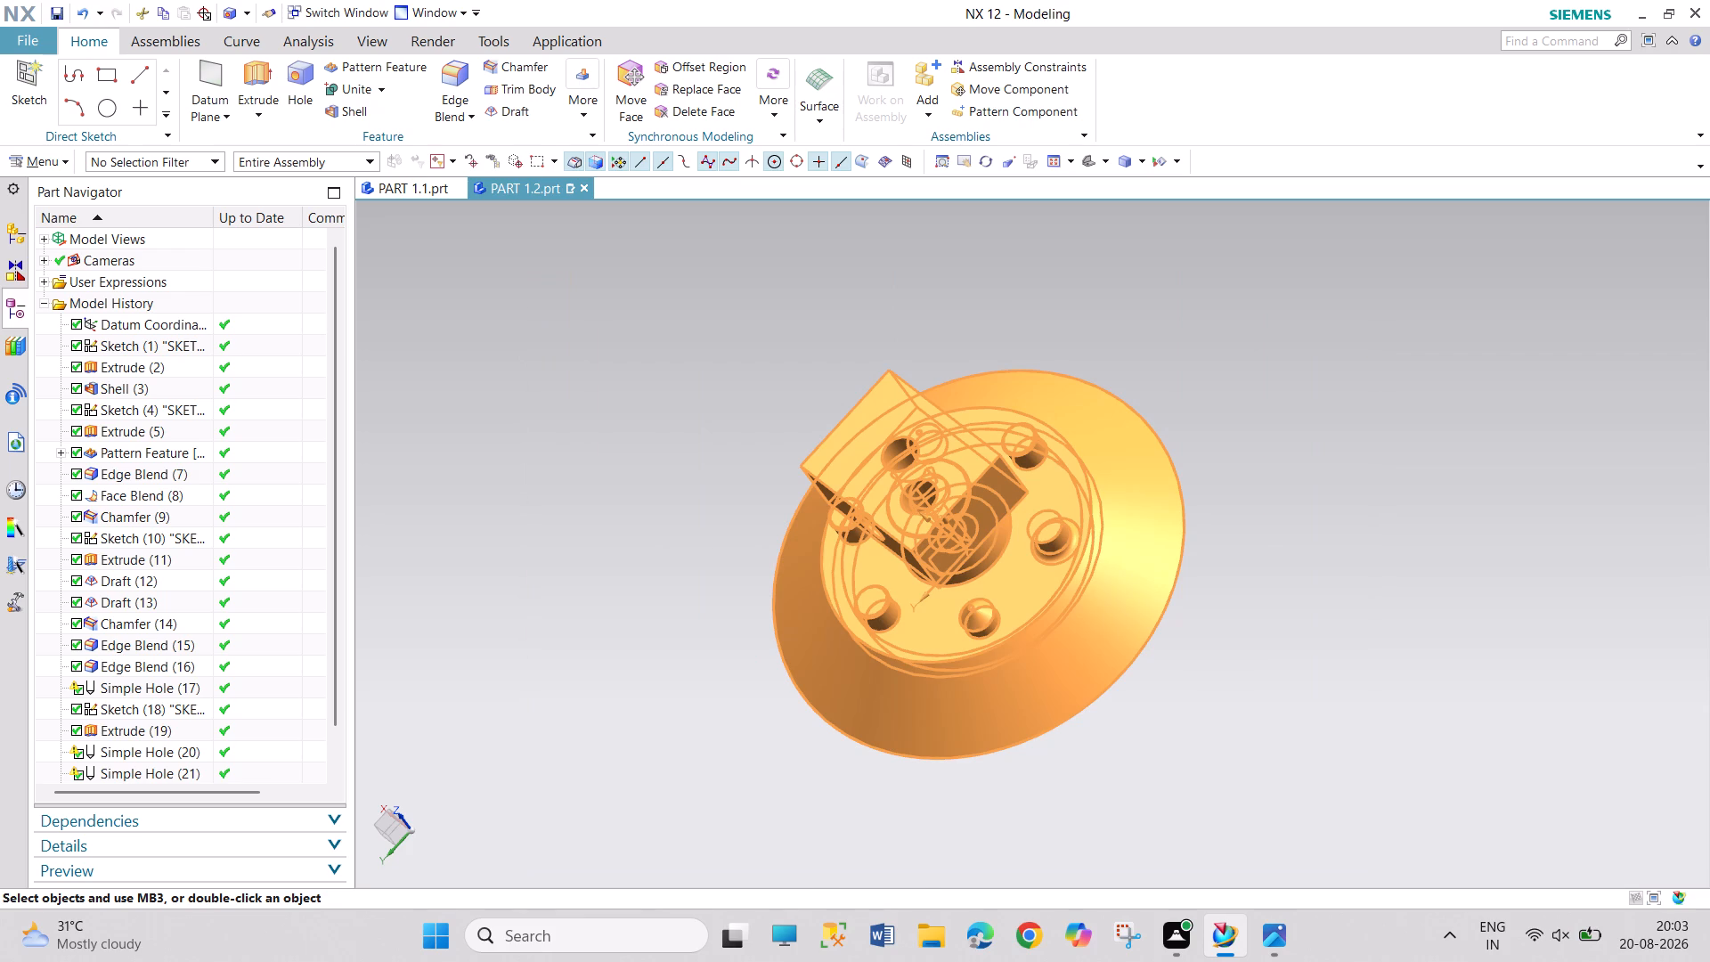
pyautogui.click(1213, 743)
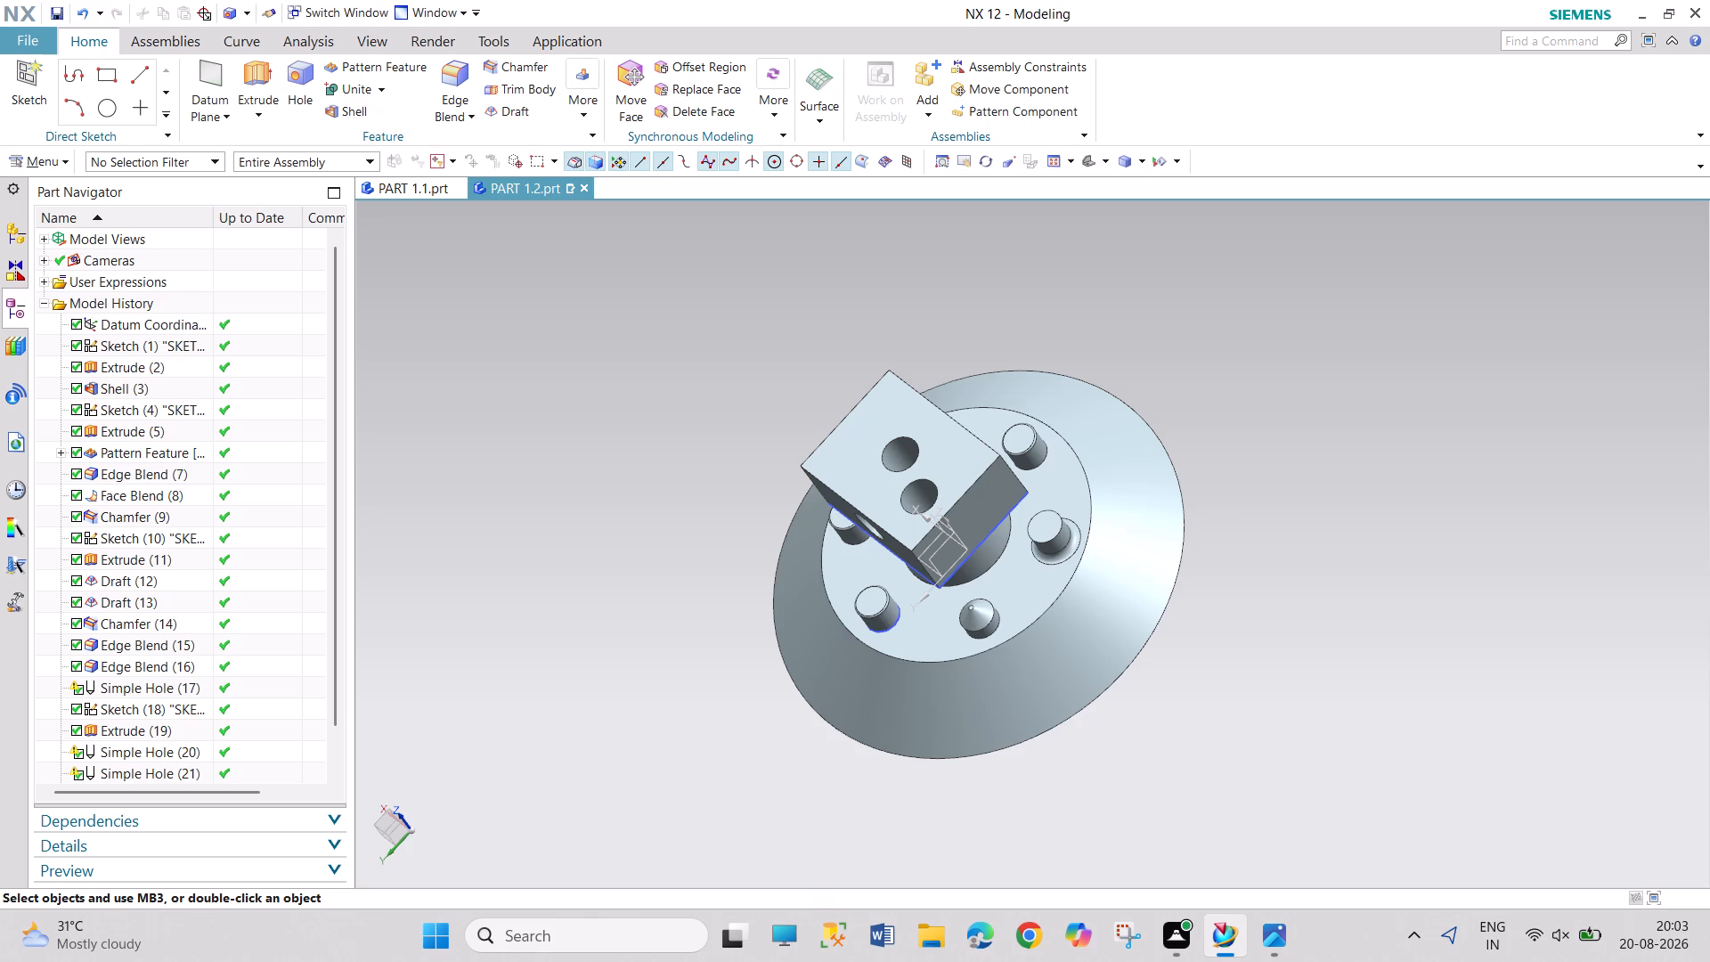
pyautogui.moveTo(614, 358); pyautogui.dragTo(1250, 820)
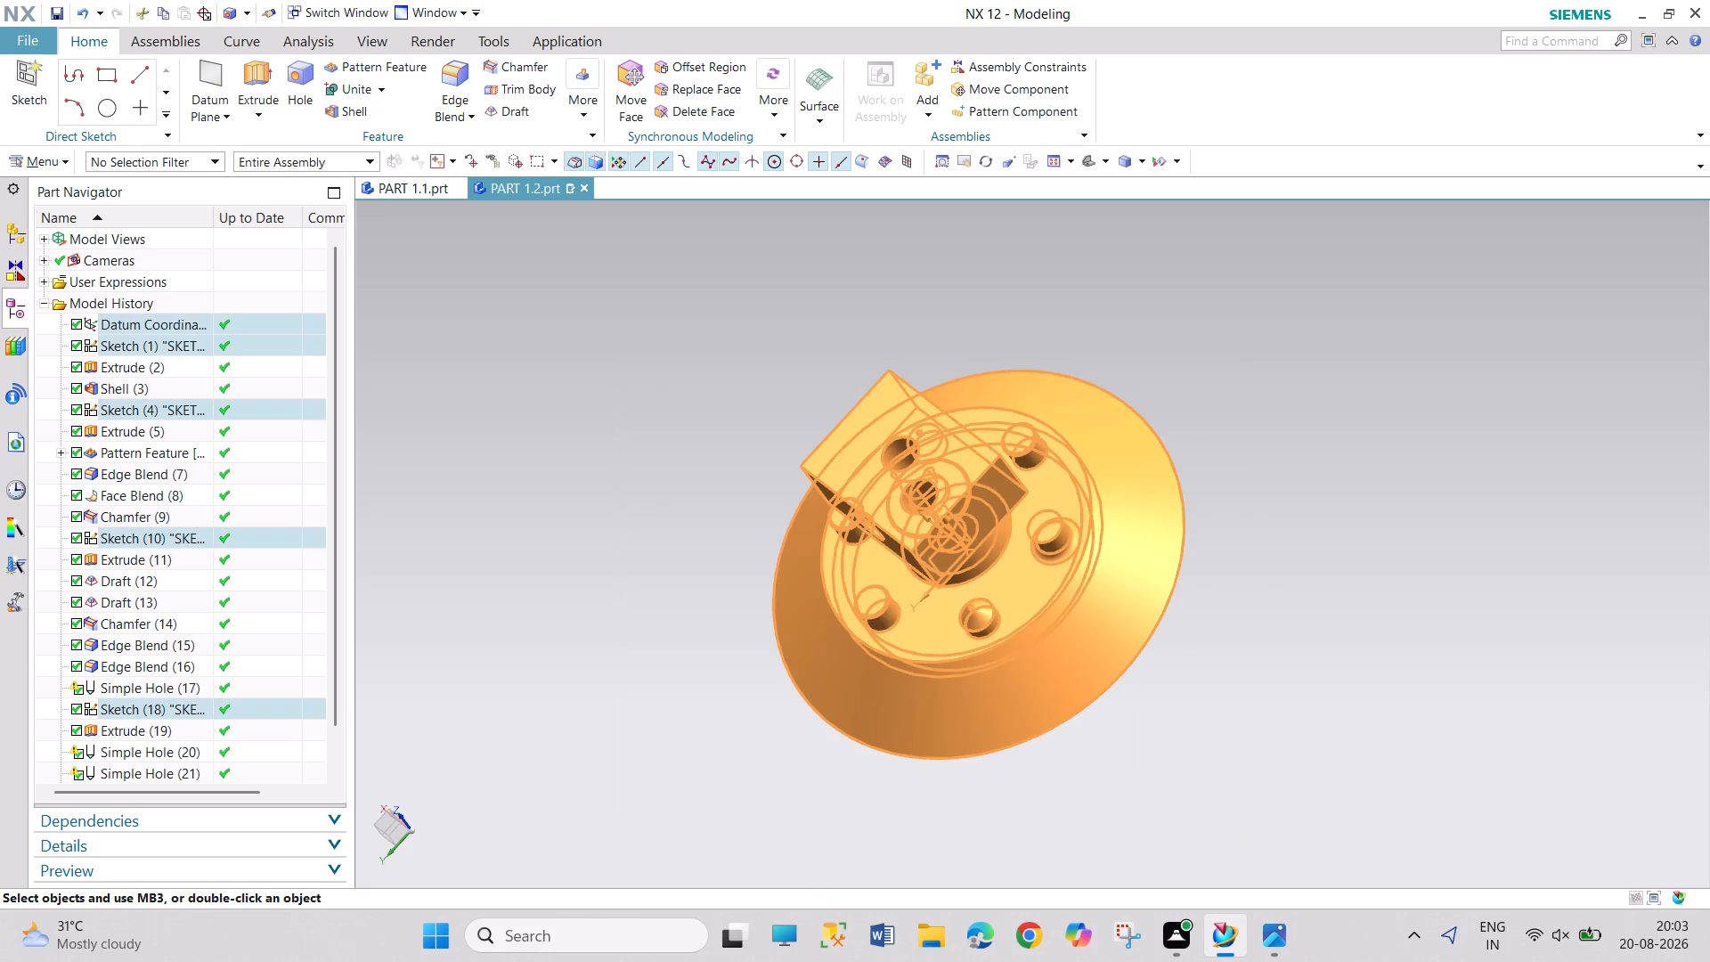
pyautogui.moveTo(1250, 820); pyautogui.dragTo(1097, 688, button='middle')
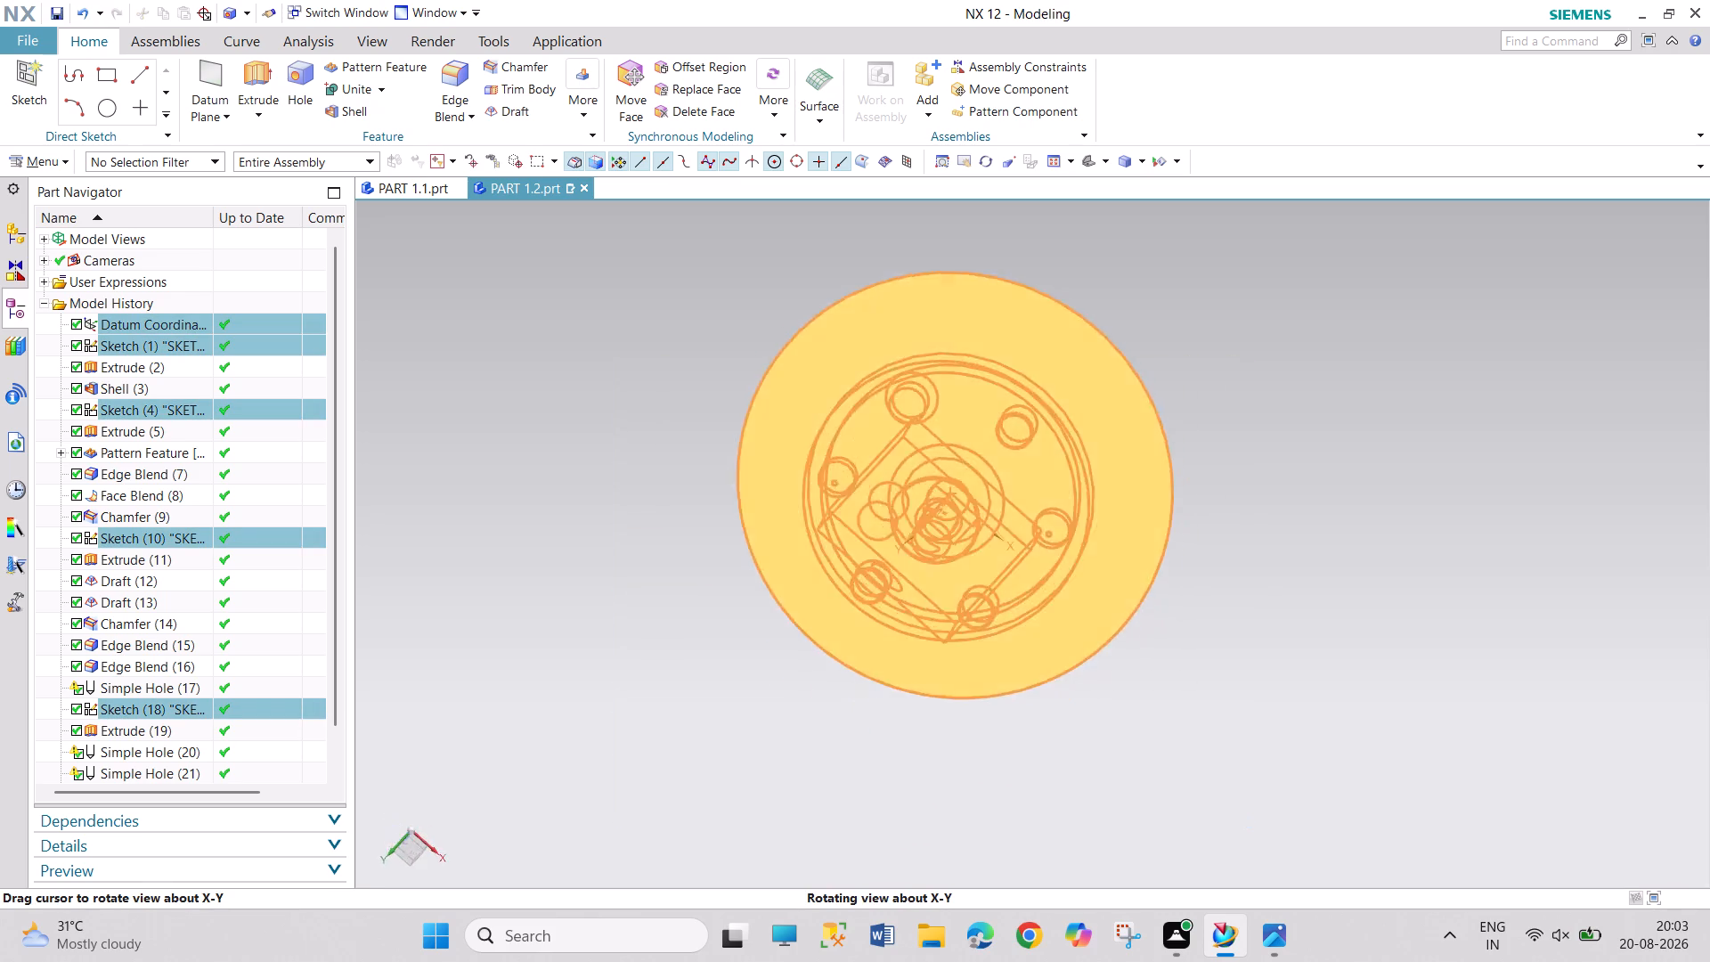
pyautogui.moveTo(1097, 688); pyautogui.dragTo(1152, 746, button='middle')
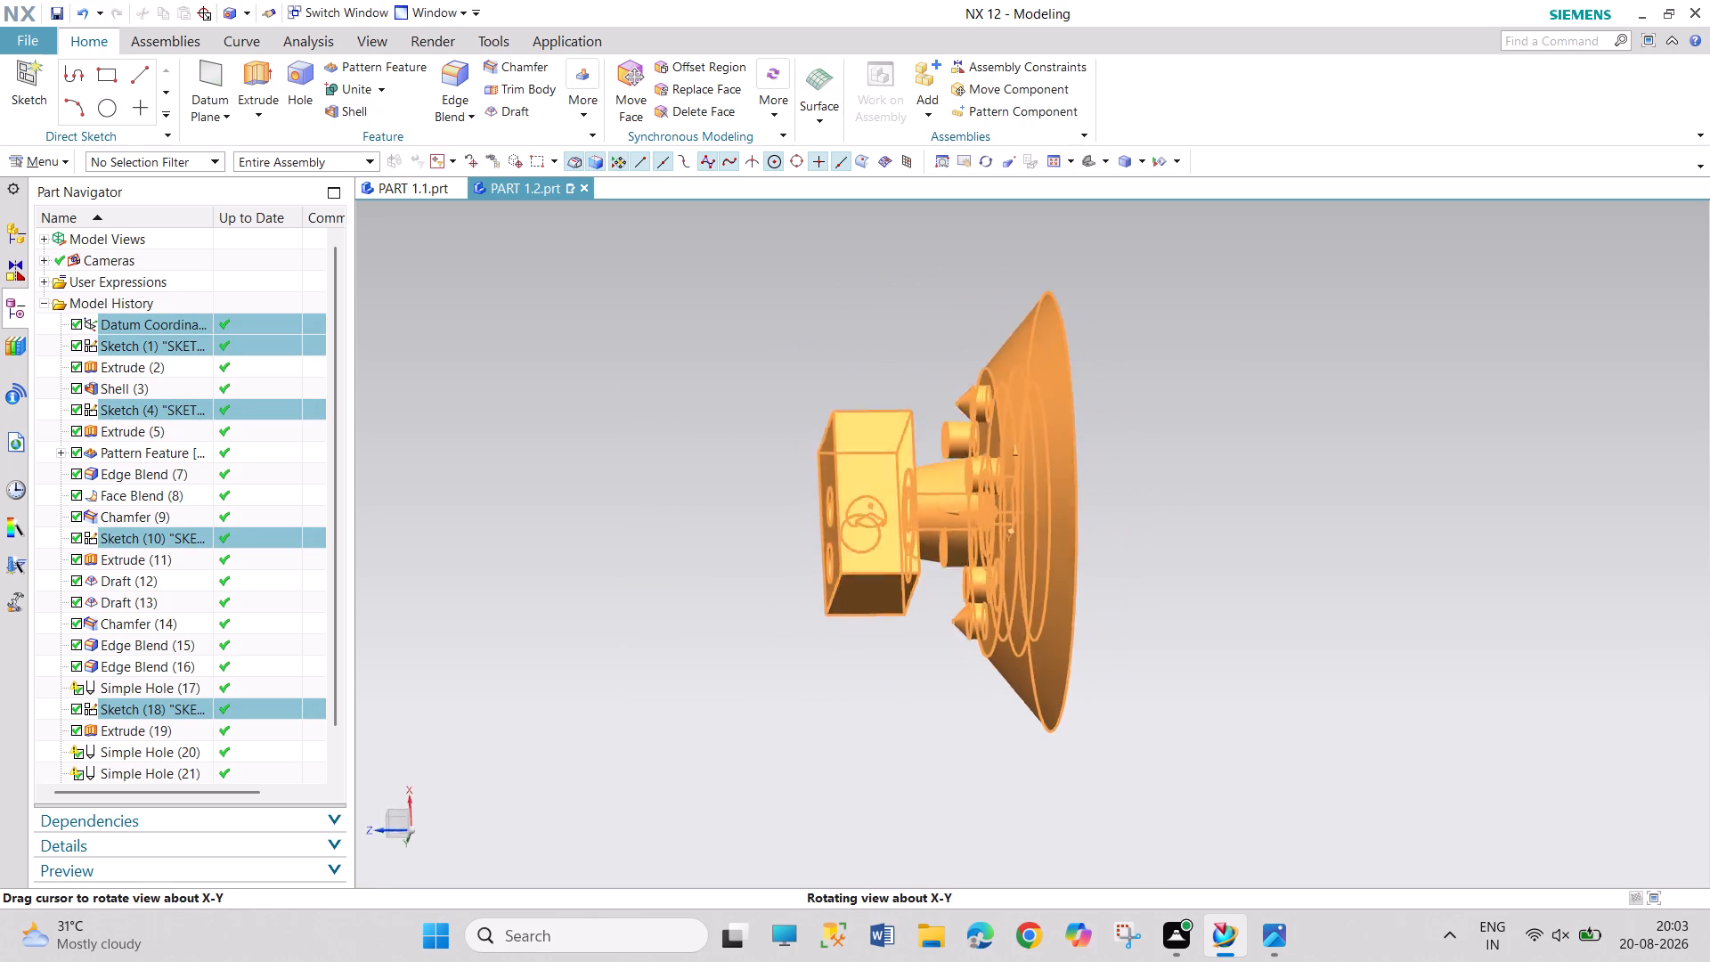
pyautogui.moveTo(1152, 746); pyautogui.dragTo(1285, 688, button='middle')
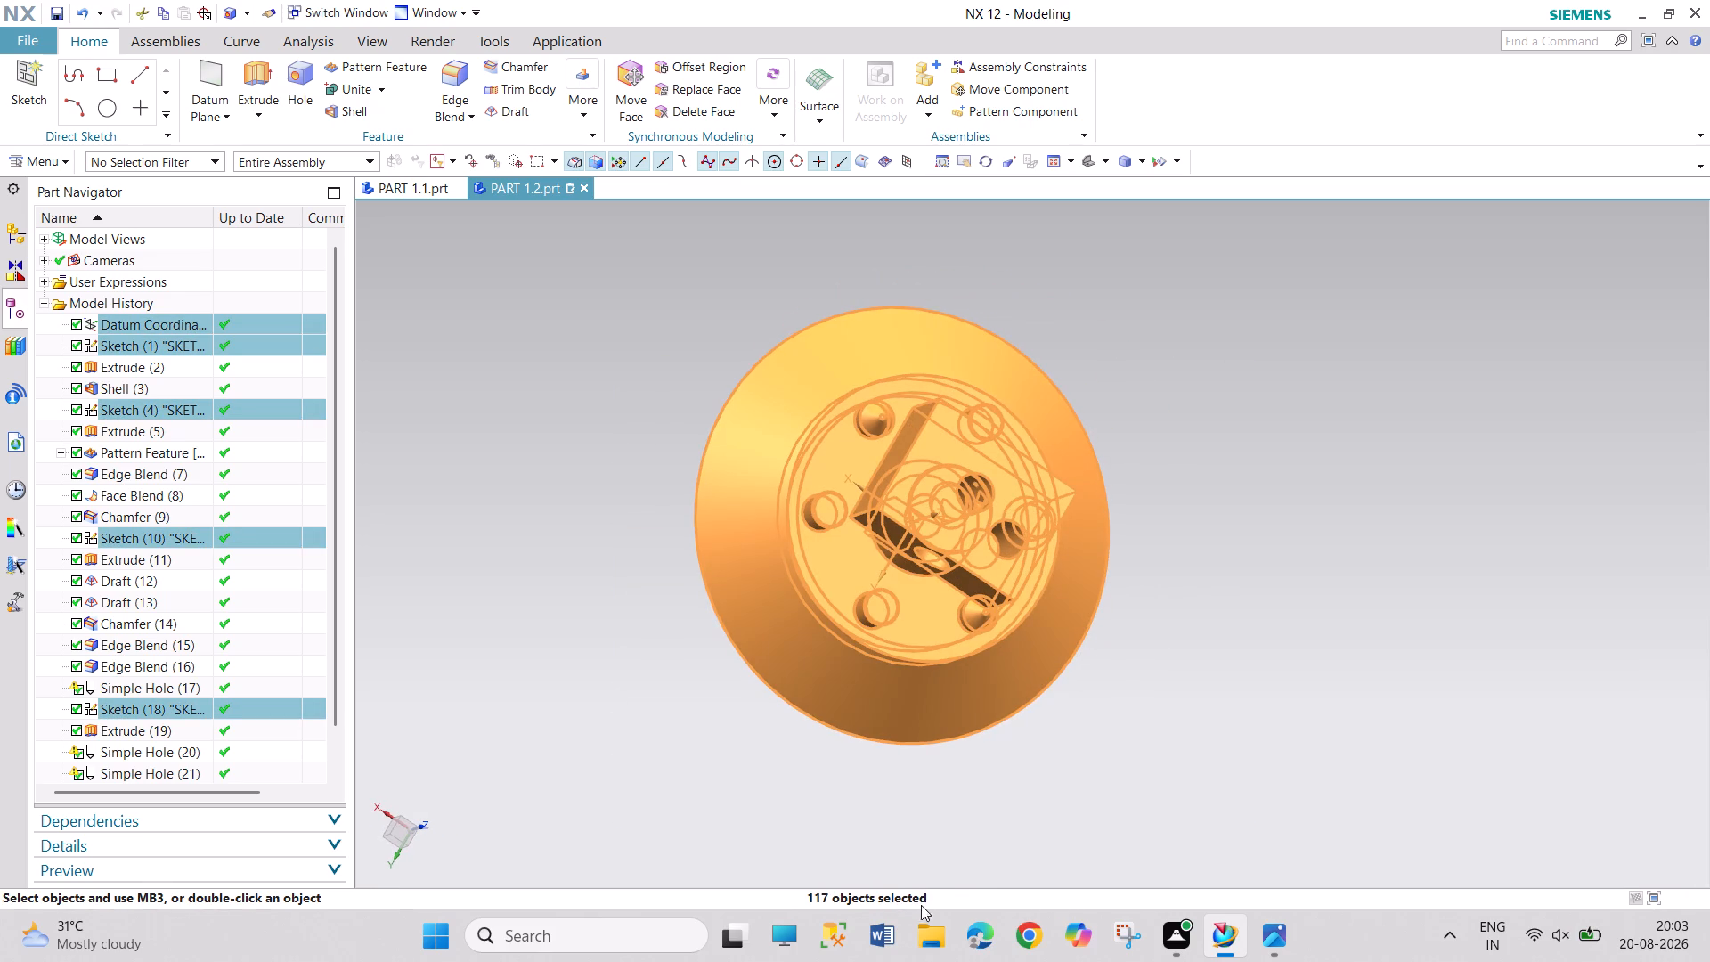
pyautogui.moveTo(1043, 808); pyautogui.dragTo(1045, 757, button='middle')
pyautogui.click(820, 779)
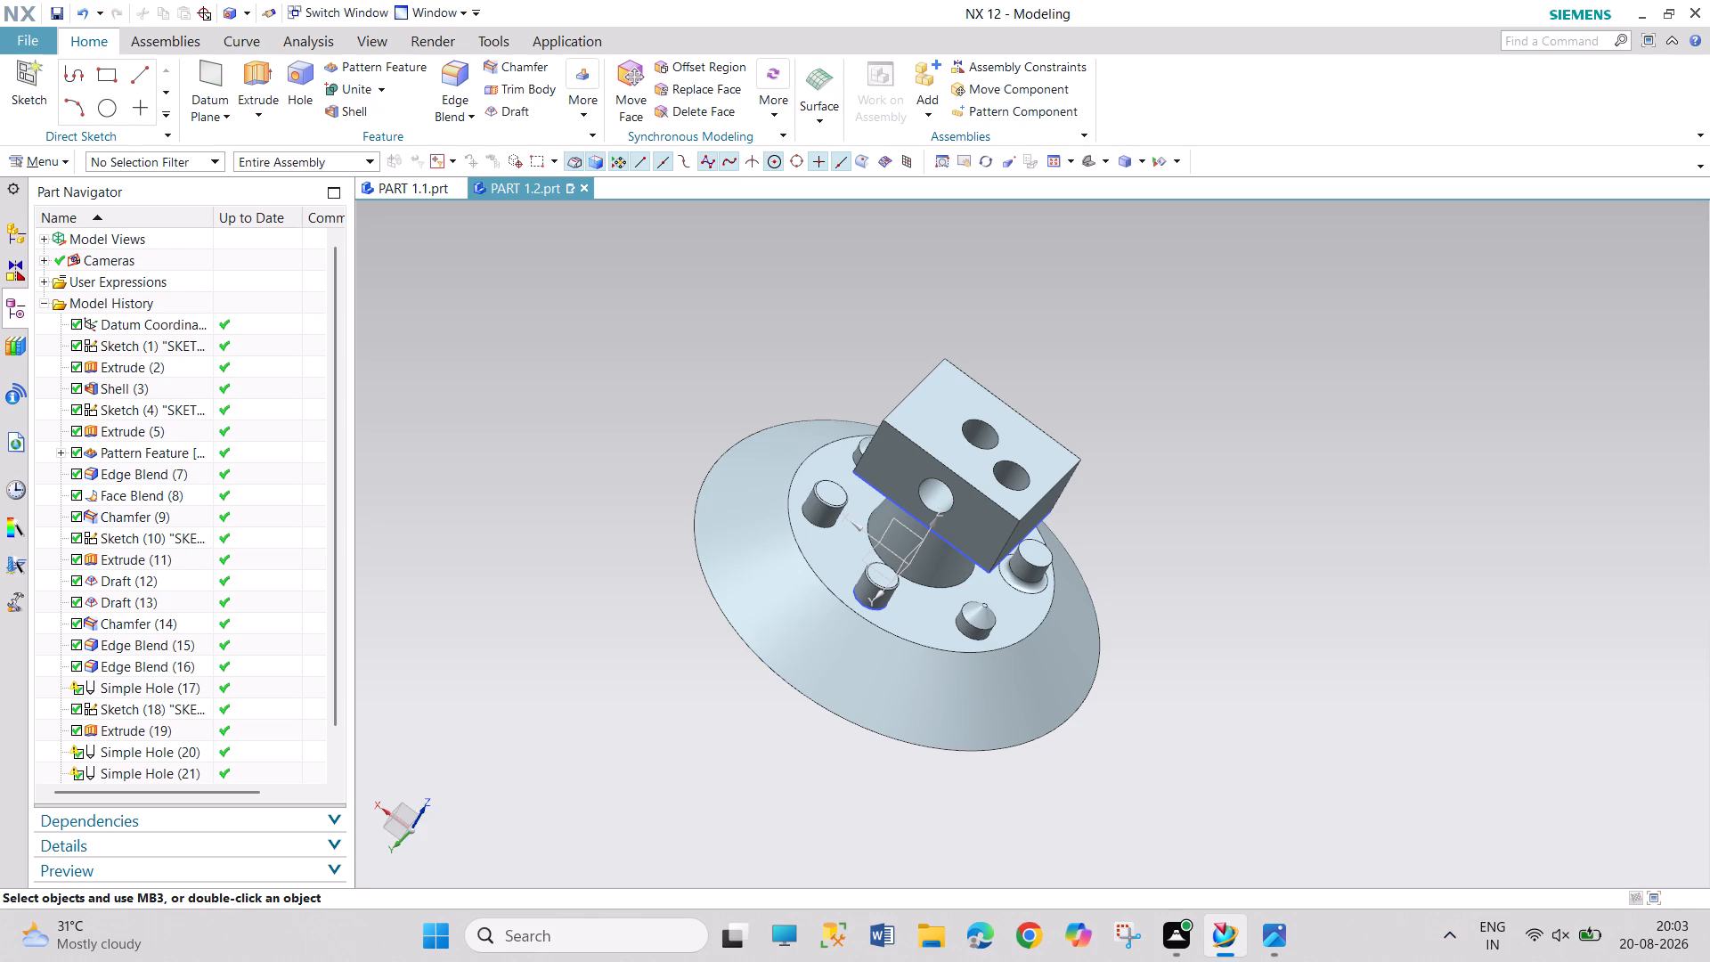
# Hide the rectangle sketch on the underside of the block.
pyautogui.moveTo(664, 633); pyautogui.dragTo(685, 725, button='middle')
pyautogui.moveTo(1243, 599); pyautogui.dragTo(1160, 477, button='middle')
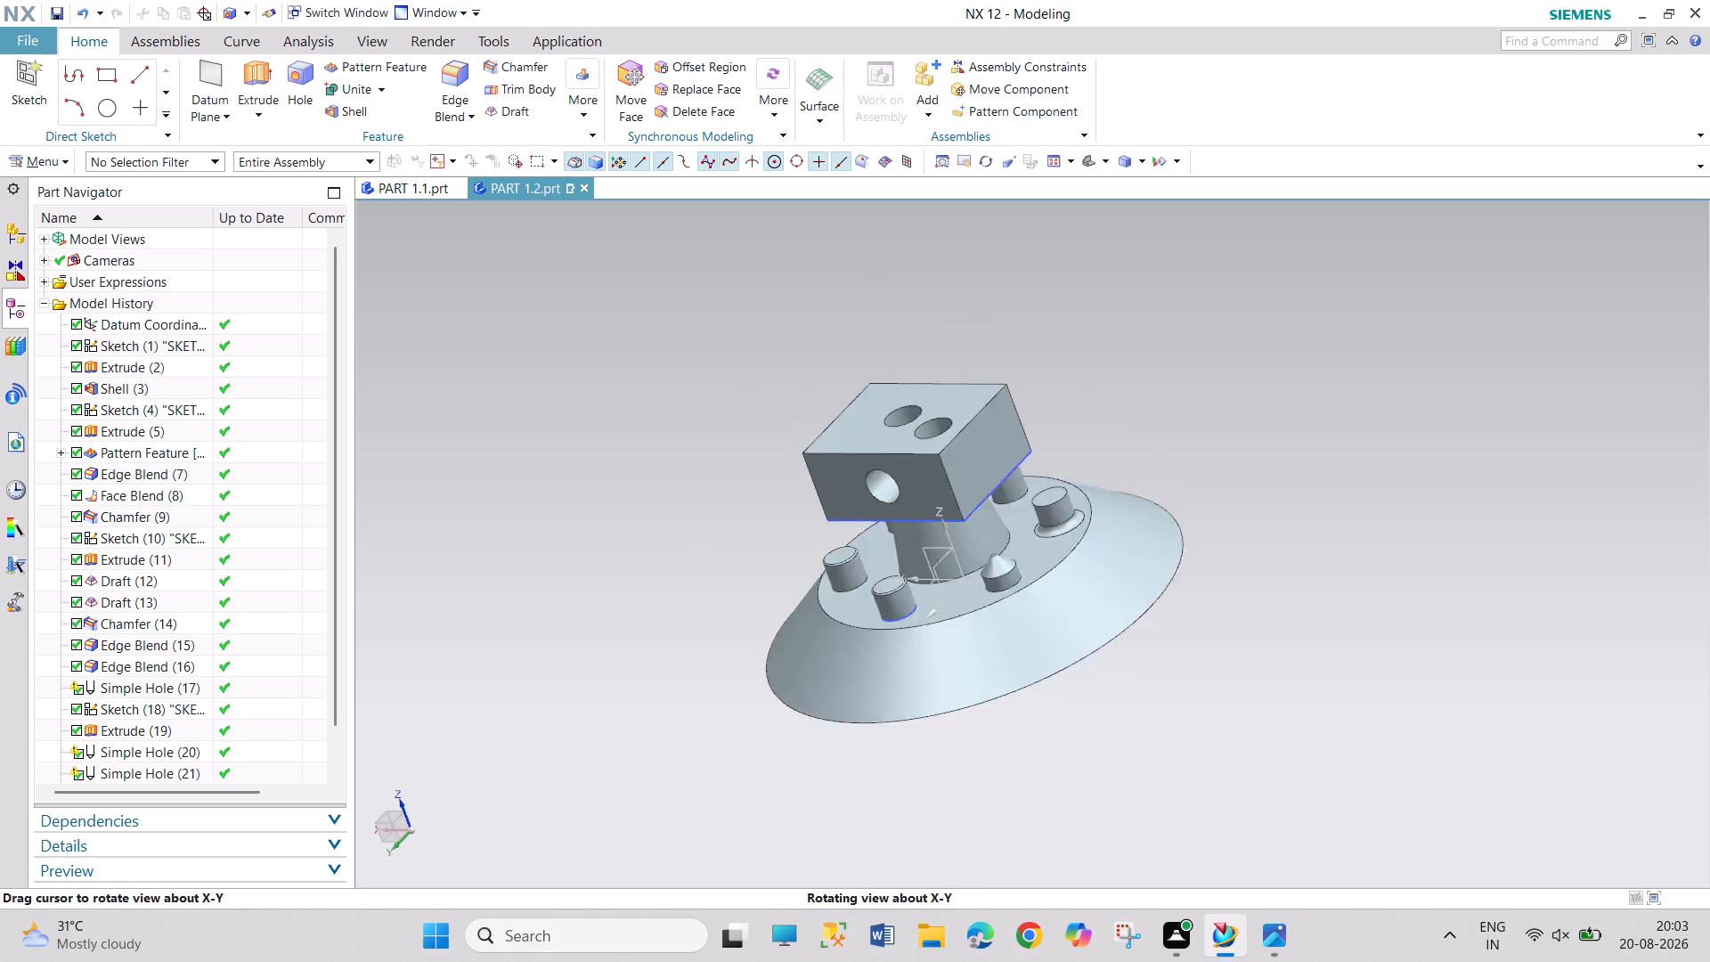
pyautogui.moveTo(1160, 477); pyautogui.dragTo(1152, 453, button='middle')
pyautogui.scroll(-1, 818, 655)
pyautogui.scroll(1, 833, 615)
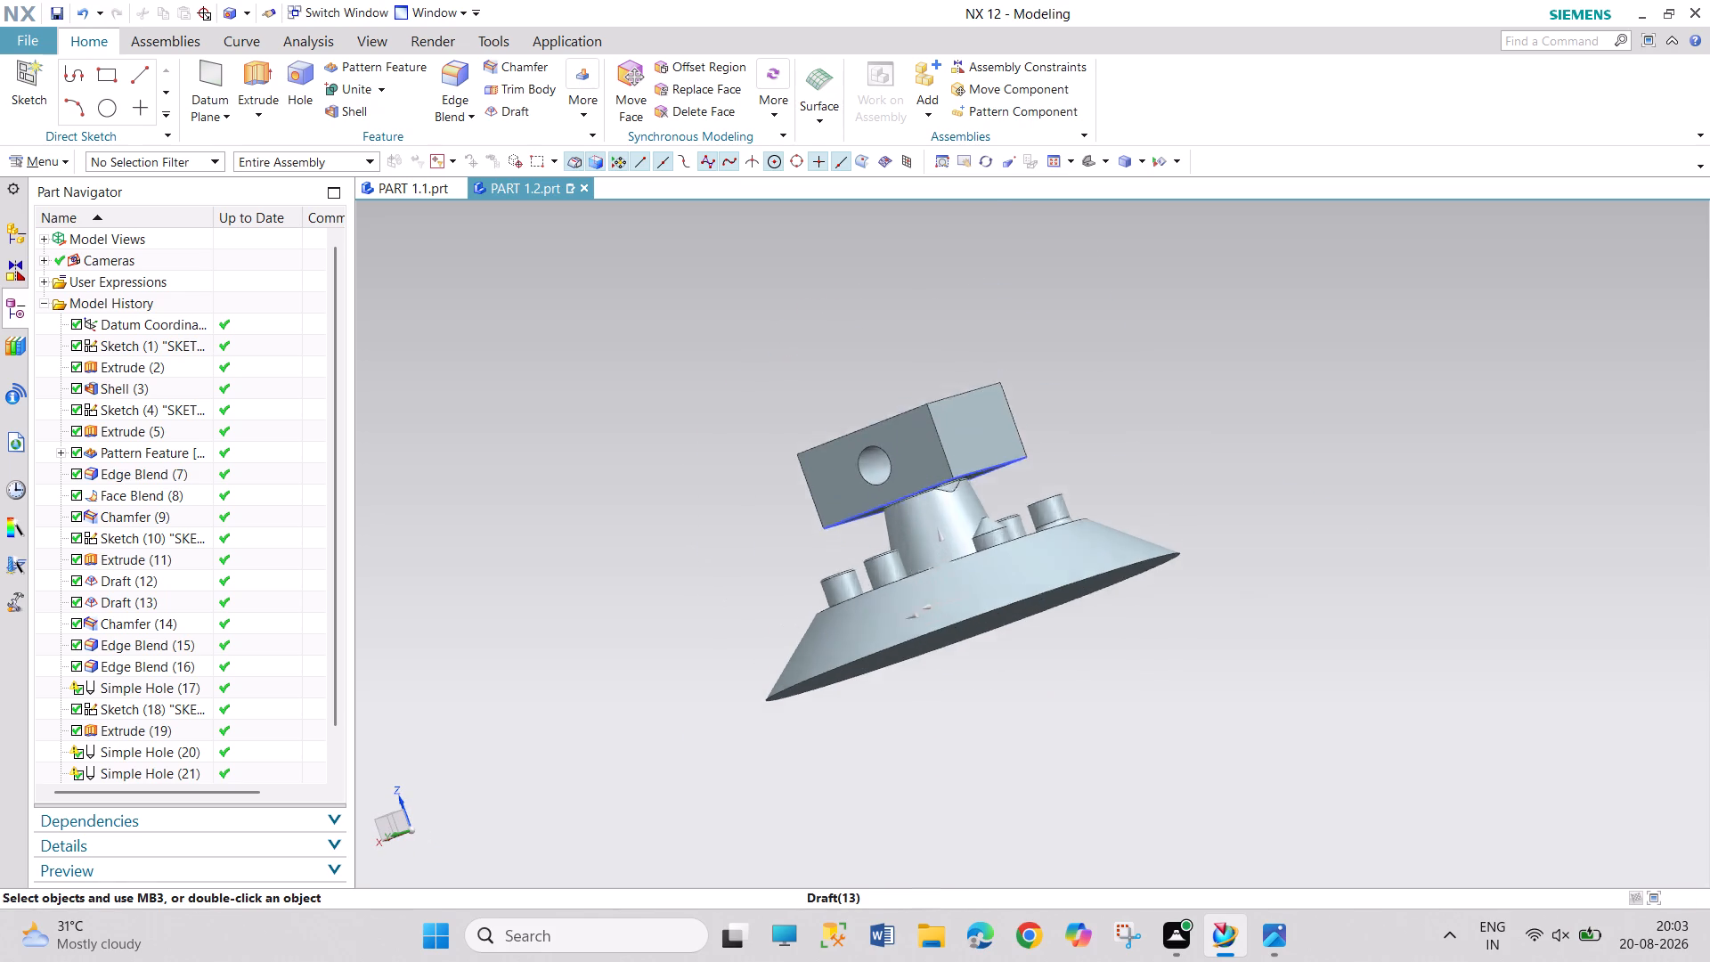
pyautogui.scroll(2, 833, 615)
pyautogui.rightClick(902, 445)
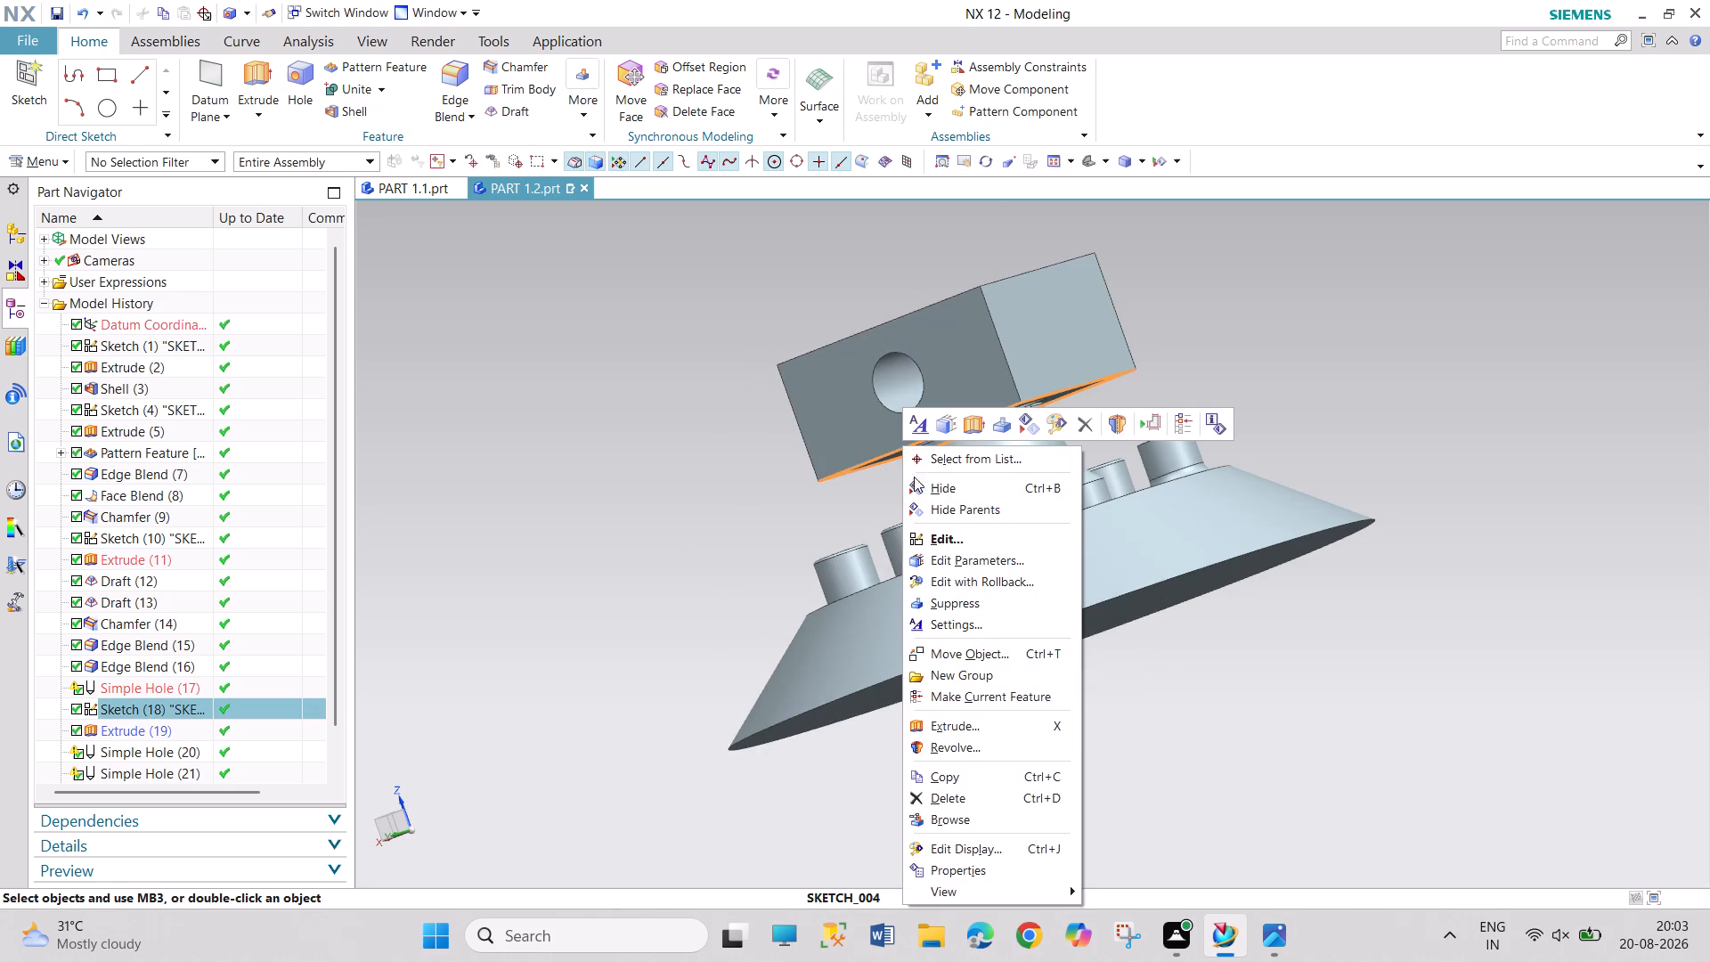
pyautogui.click(932, 488)
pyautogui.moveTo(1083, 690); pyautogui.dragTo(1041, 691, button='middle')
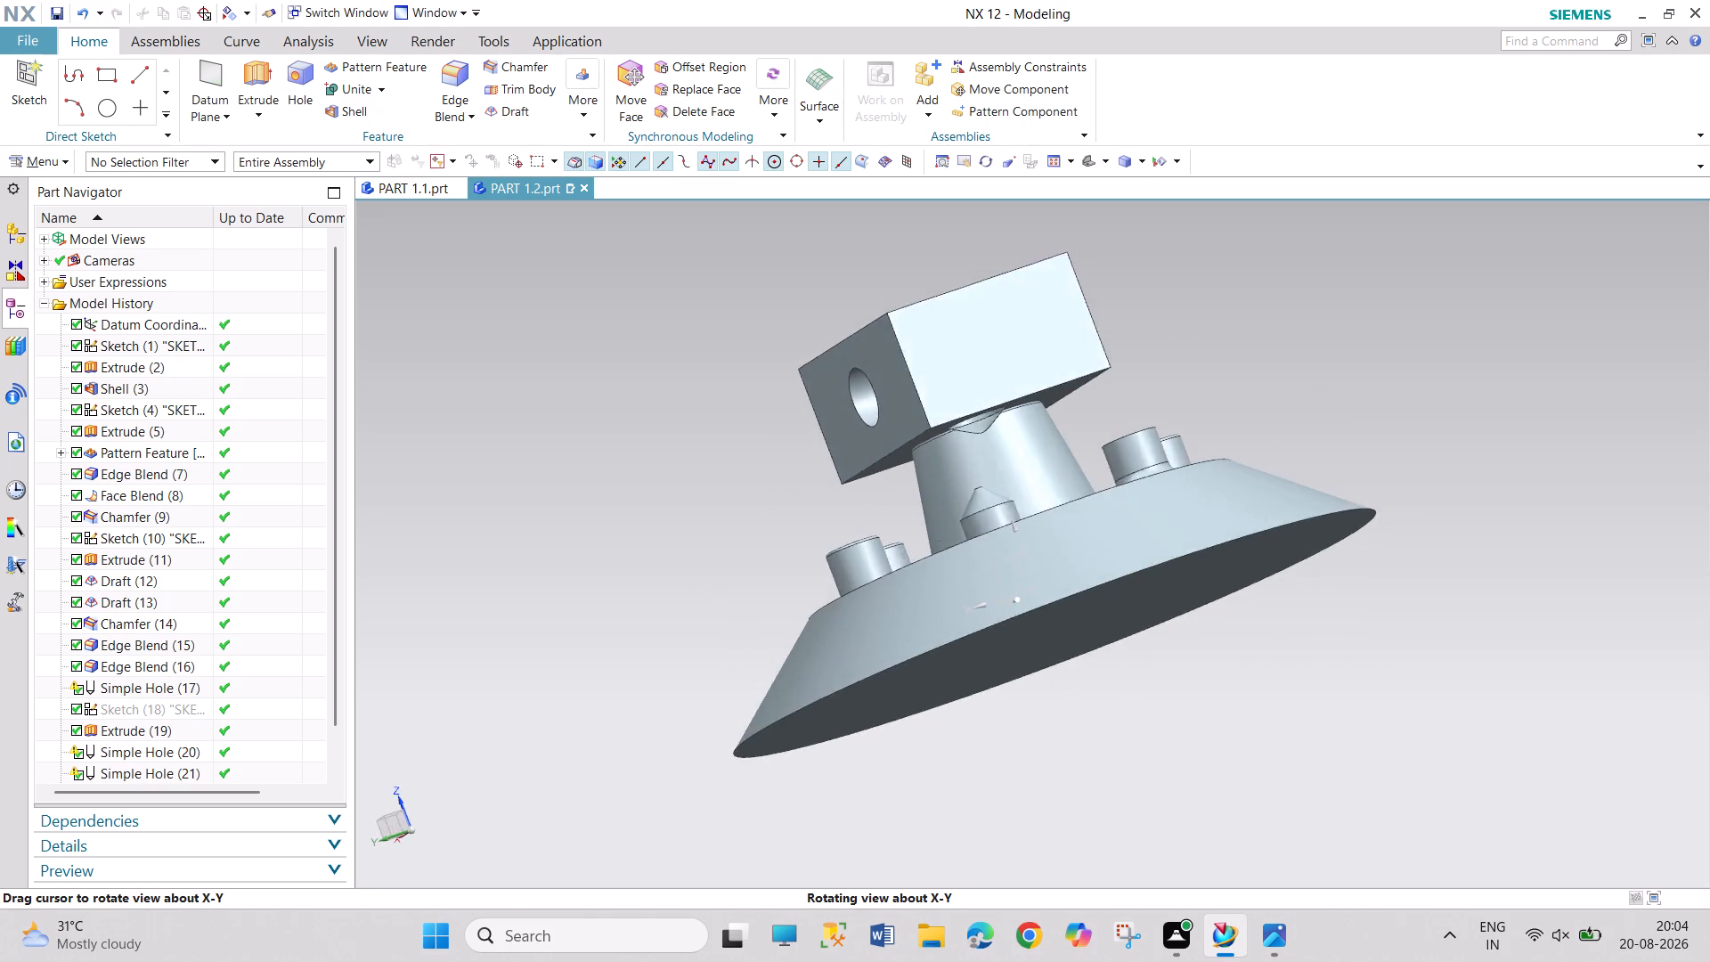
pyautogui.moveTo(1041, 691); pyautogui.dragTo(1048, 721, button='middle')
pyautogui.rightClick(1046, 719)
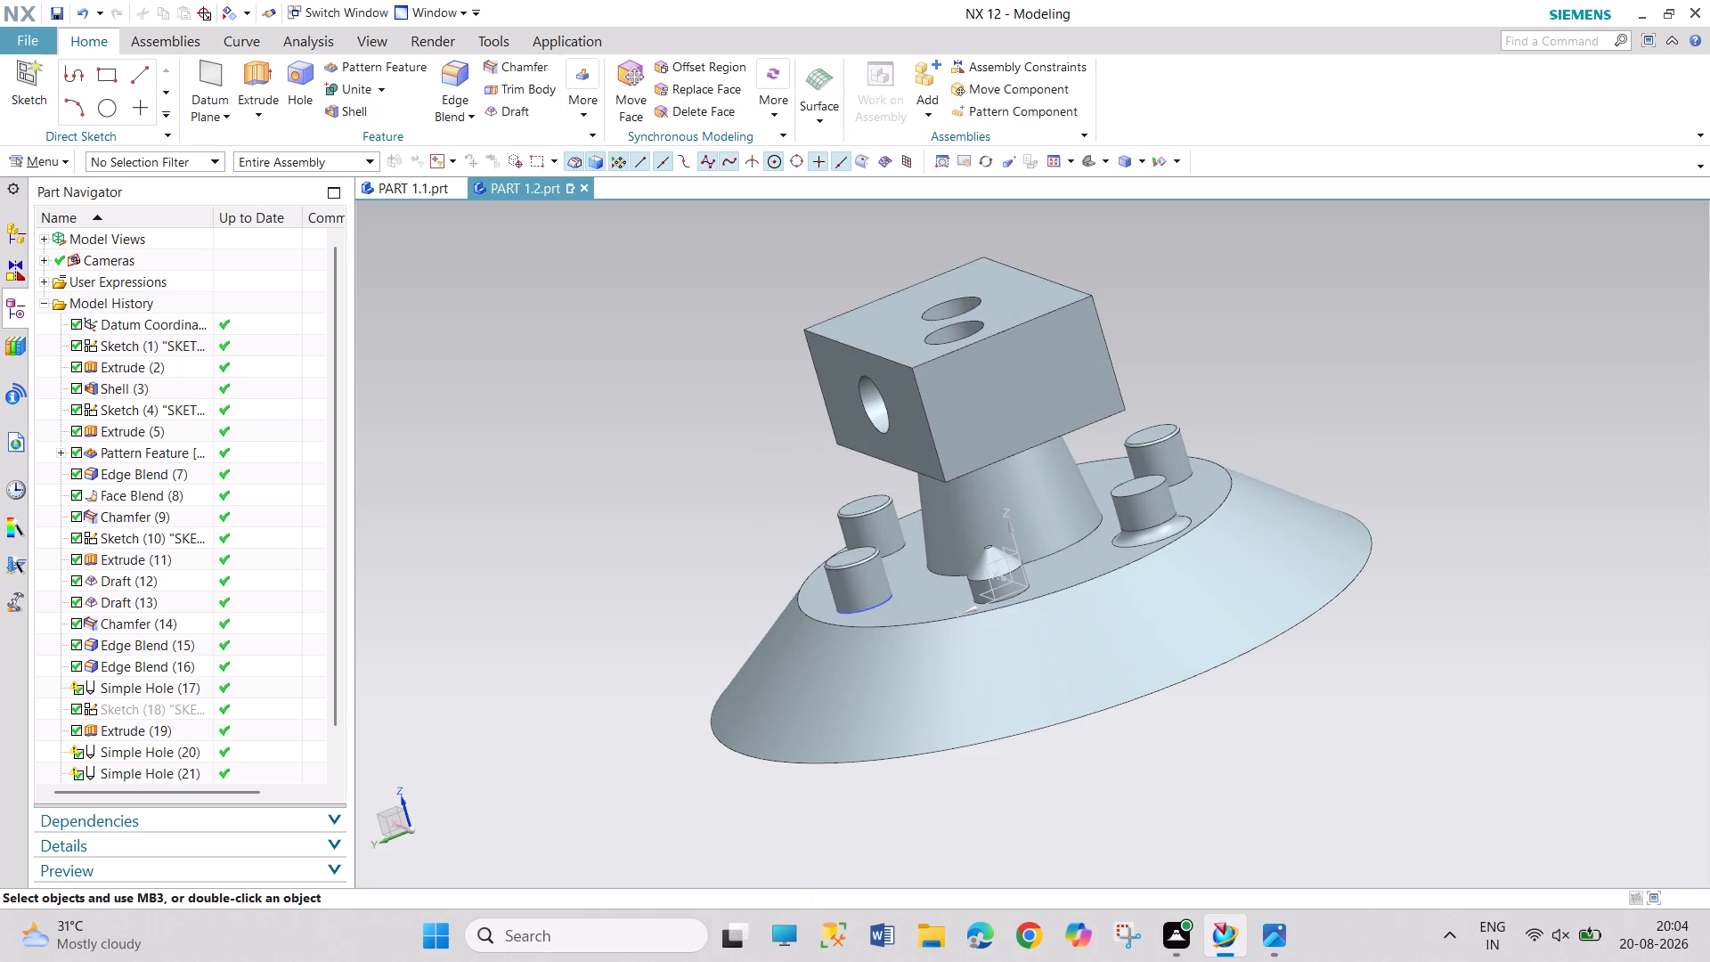
# Highlight the whole model to examine its internal edges and features, and clear the selection.
pyautogui.click(609, 660)
pyautogui.scroll(1, 613, 478)
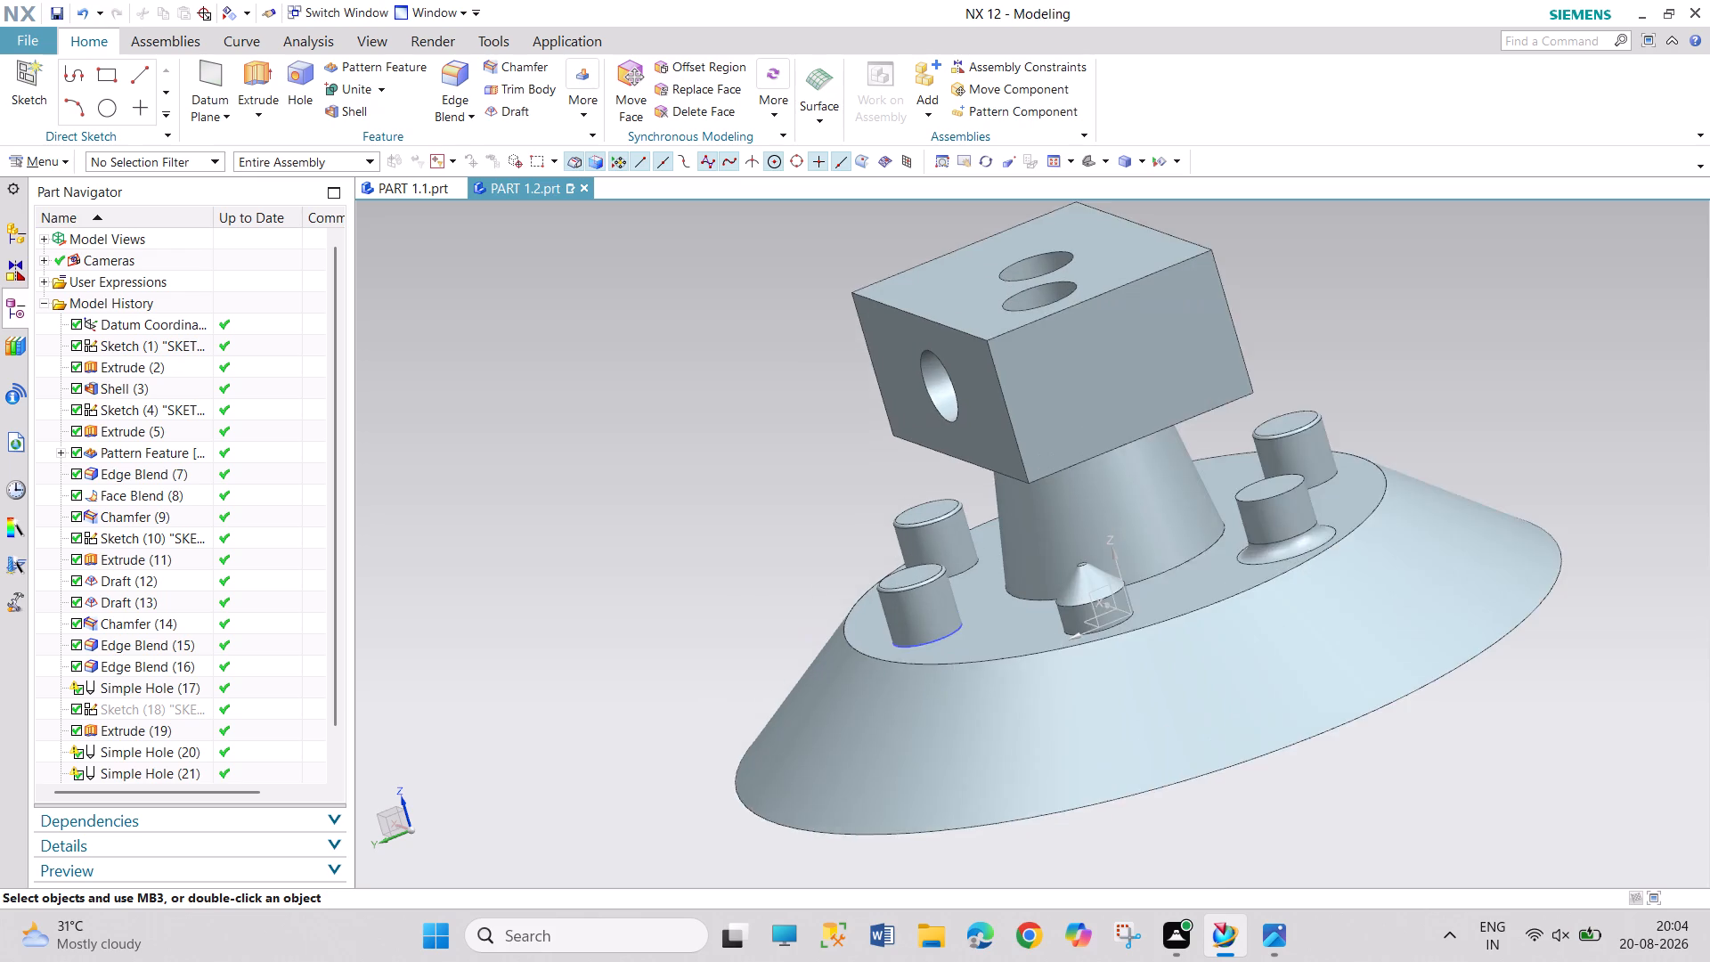
pyautogui.scroll(1, 613, 478)
pyautogui.scroll(-3, 613, 478)
pyautogui.scroll(-1, 633, 595)
pyautogui.scroll(1, 580, 575)
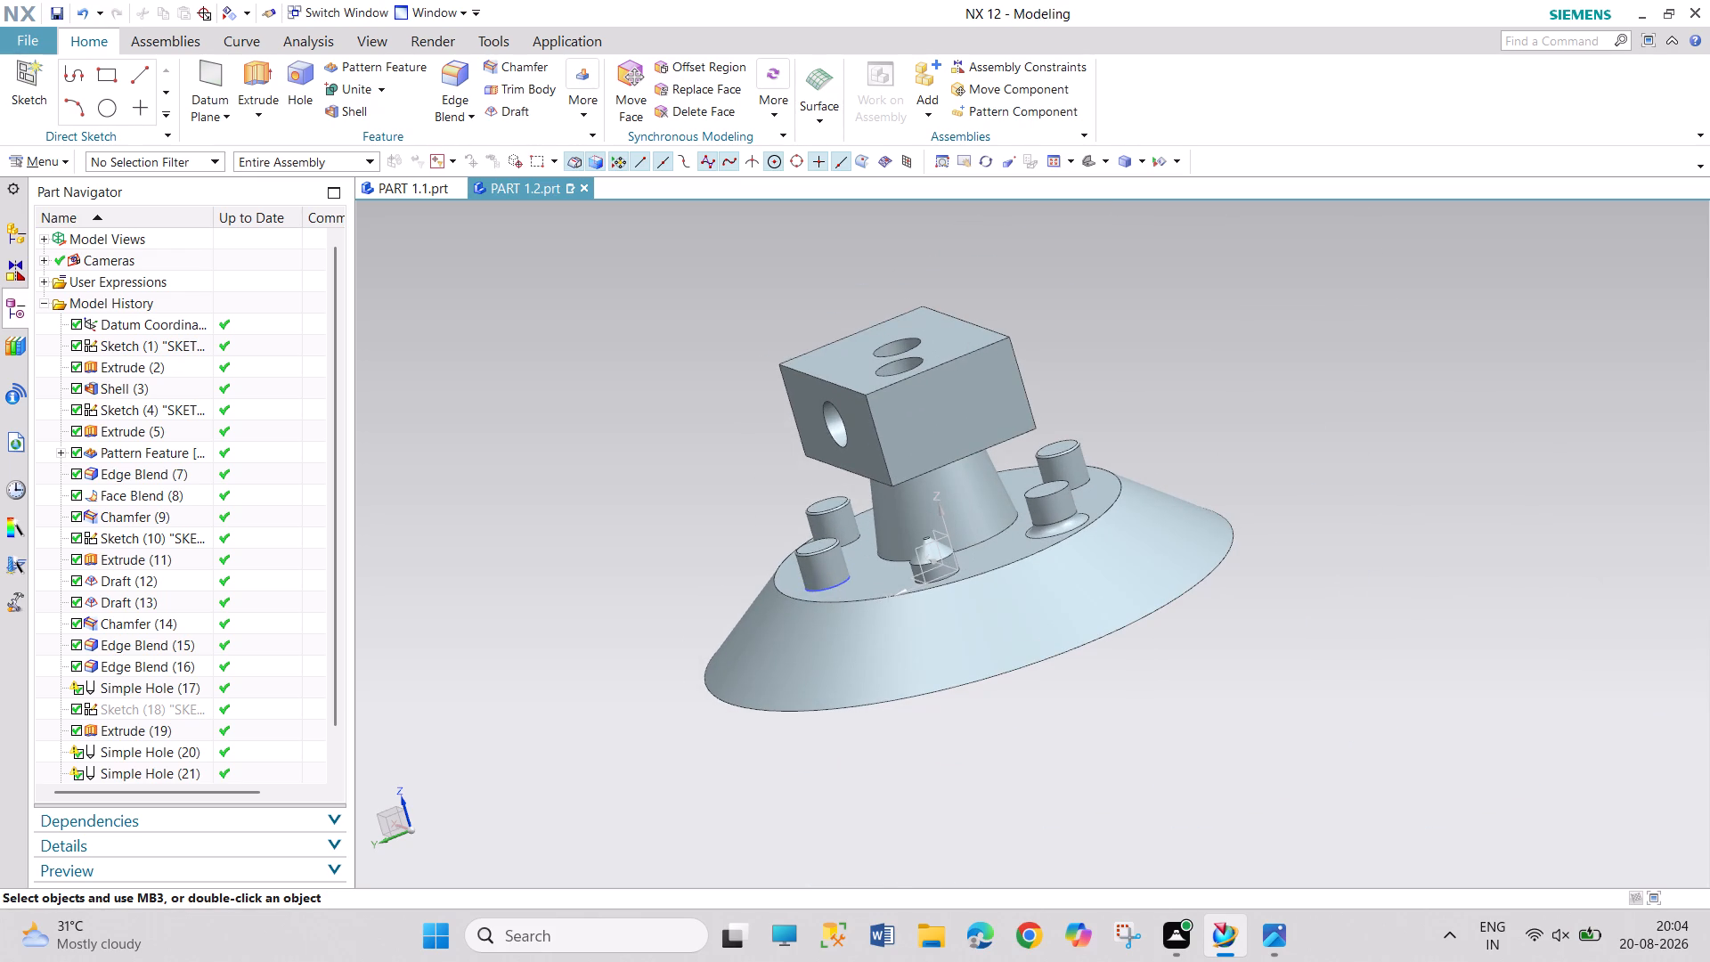
pyautogui.moveTo(558, 260); pyautogui.dragTo(1316, 826)
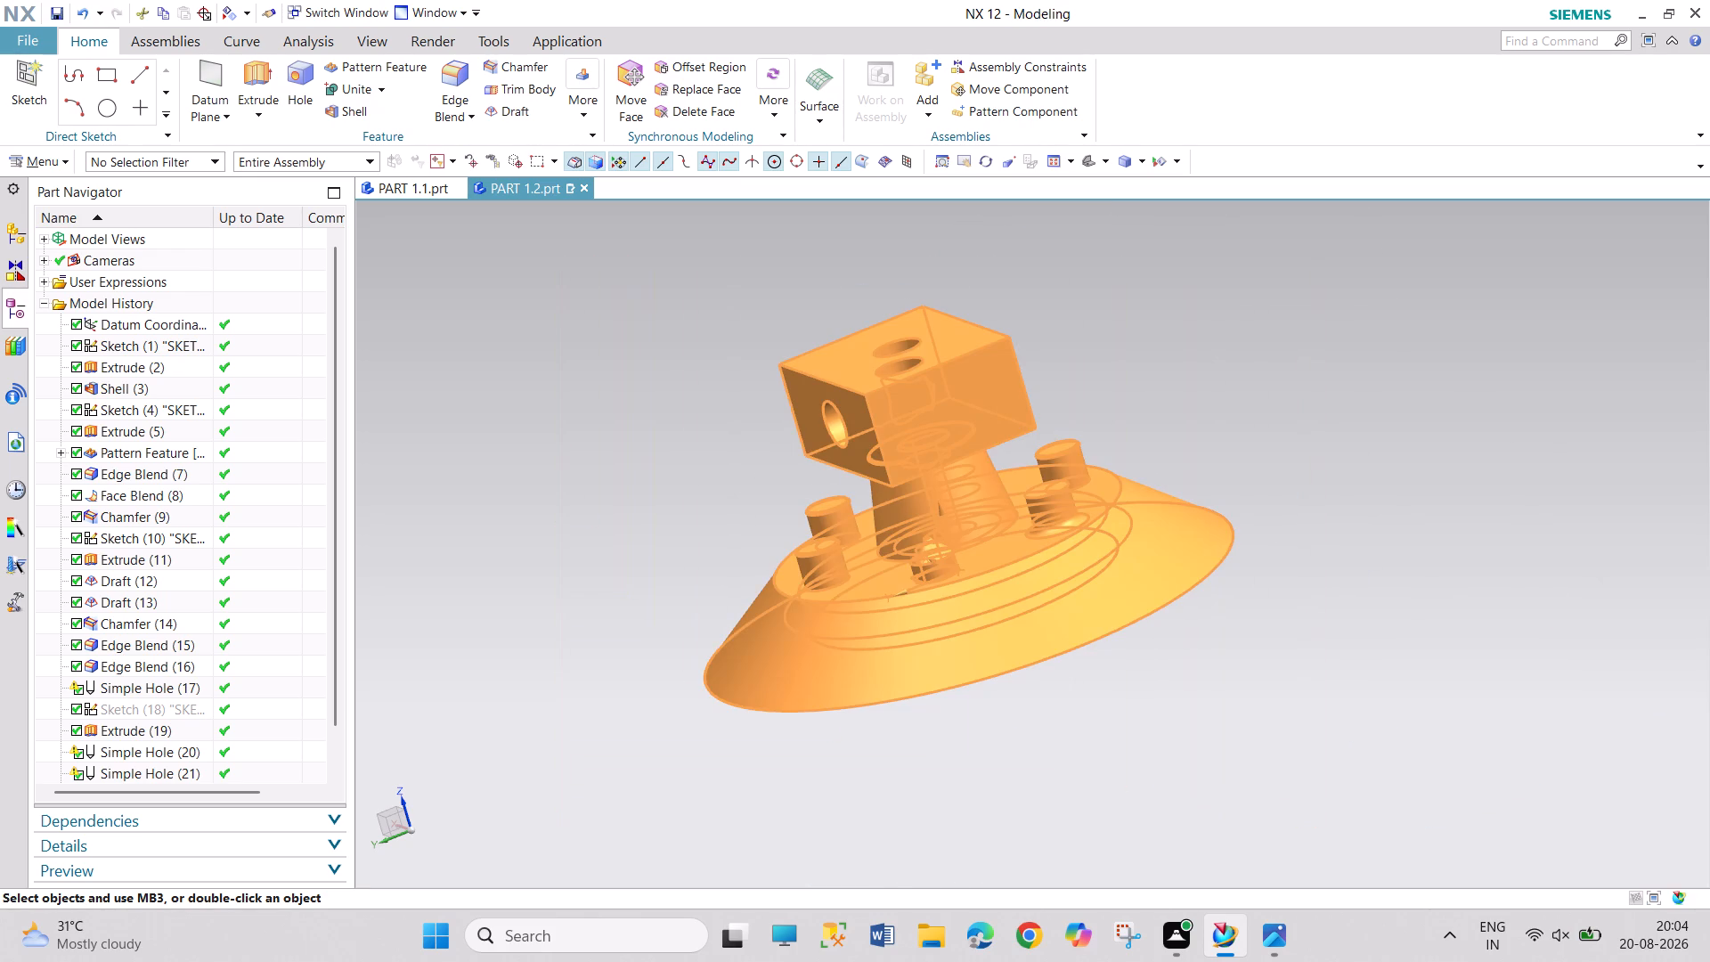
pyautogui.click(1138, 772)
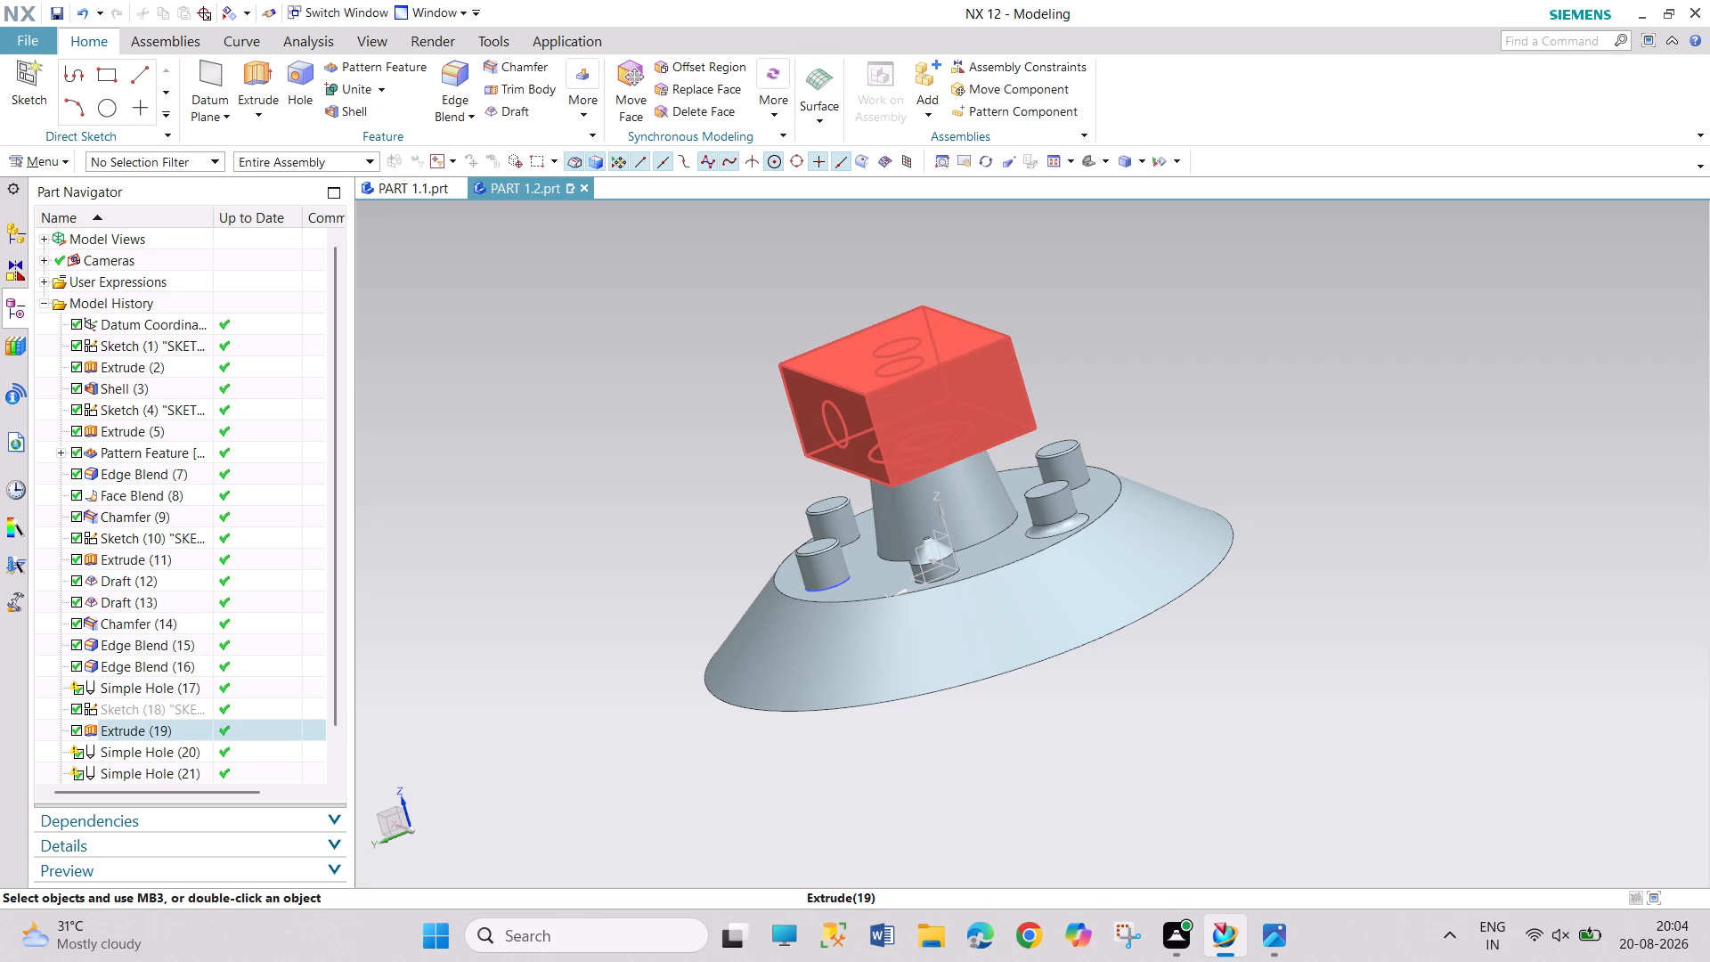
pyautogui.moveTo(579, 297); pyautogui.dragTo(598, 577)
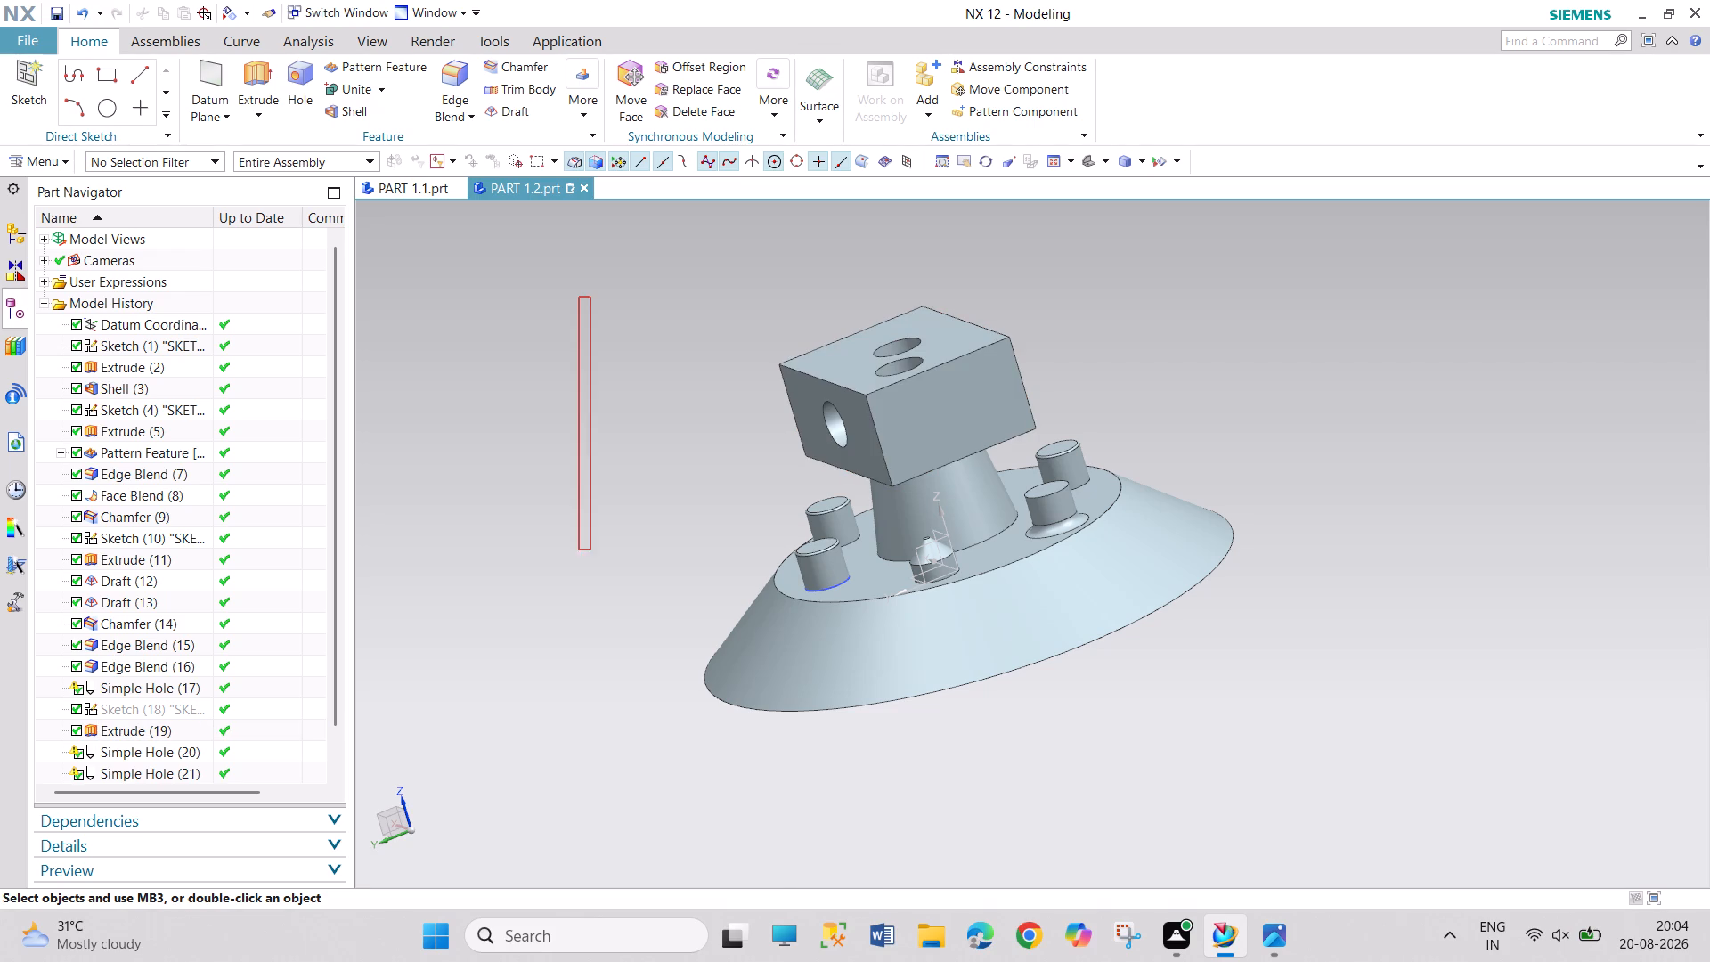
pyautogui.moveTo(598, 577); pyautogui.dragTo(1352, 751)
pyautogui.click(1135, 759)
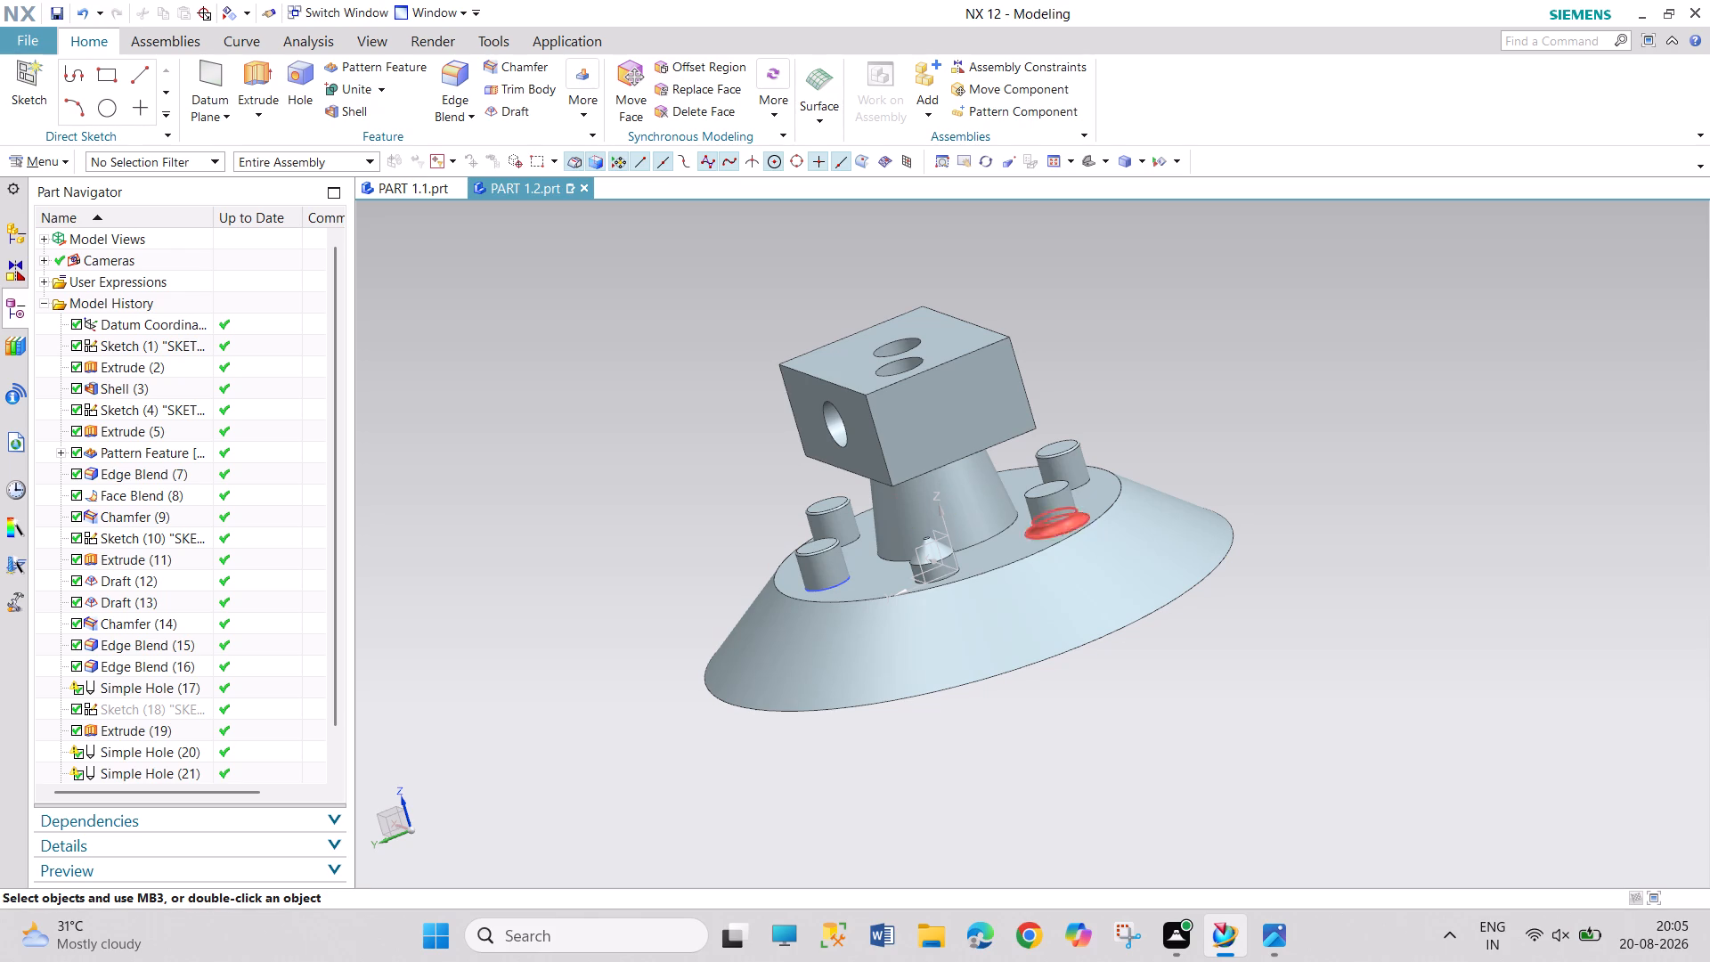
# Hide the circle sketch at the base of the original cylindrical boss on the disc.
pyautogui.rightClick(839, 583)
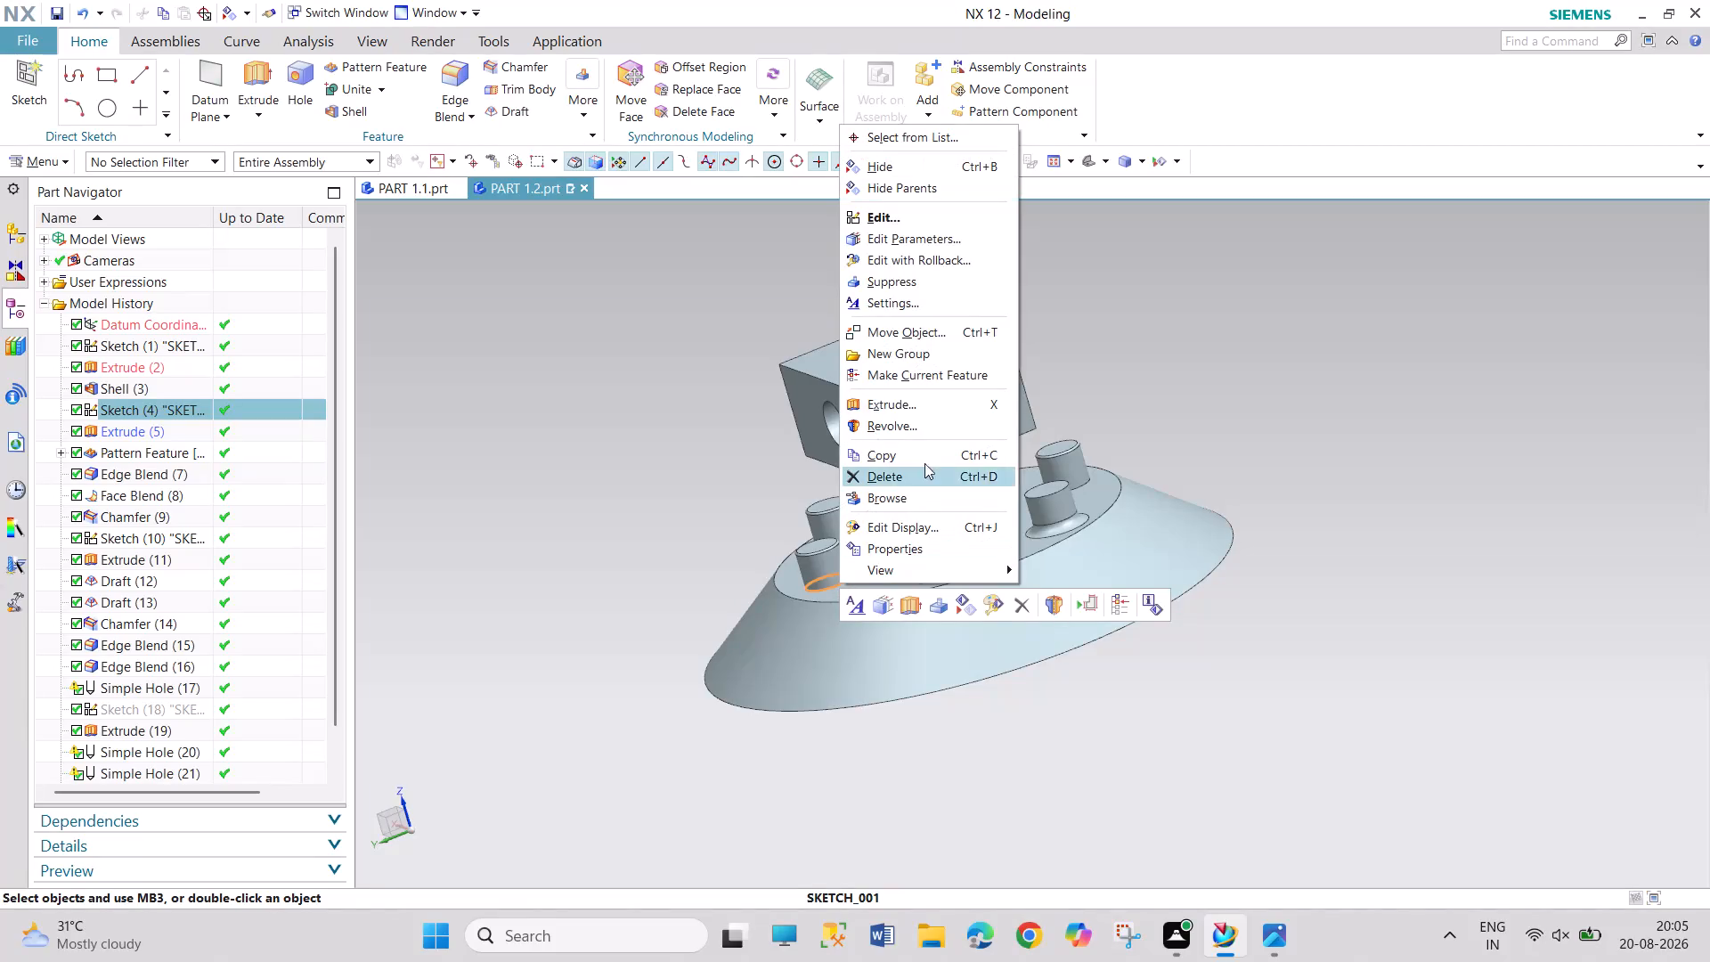
pyautogui.click(967, 159)
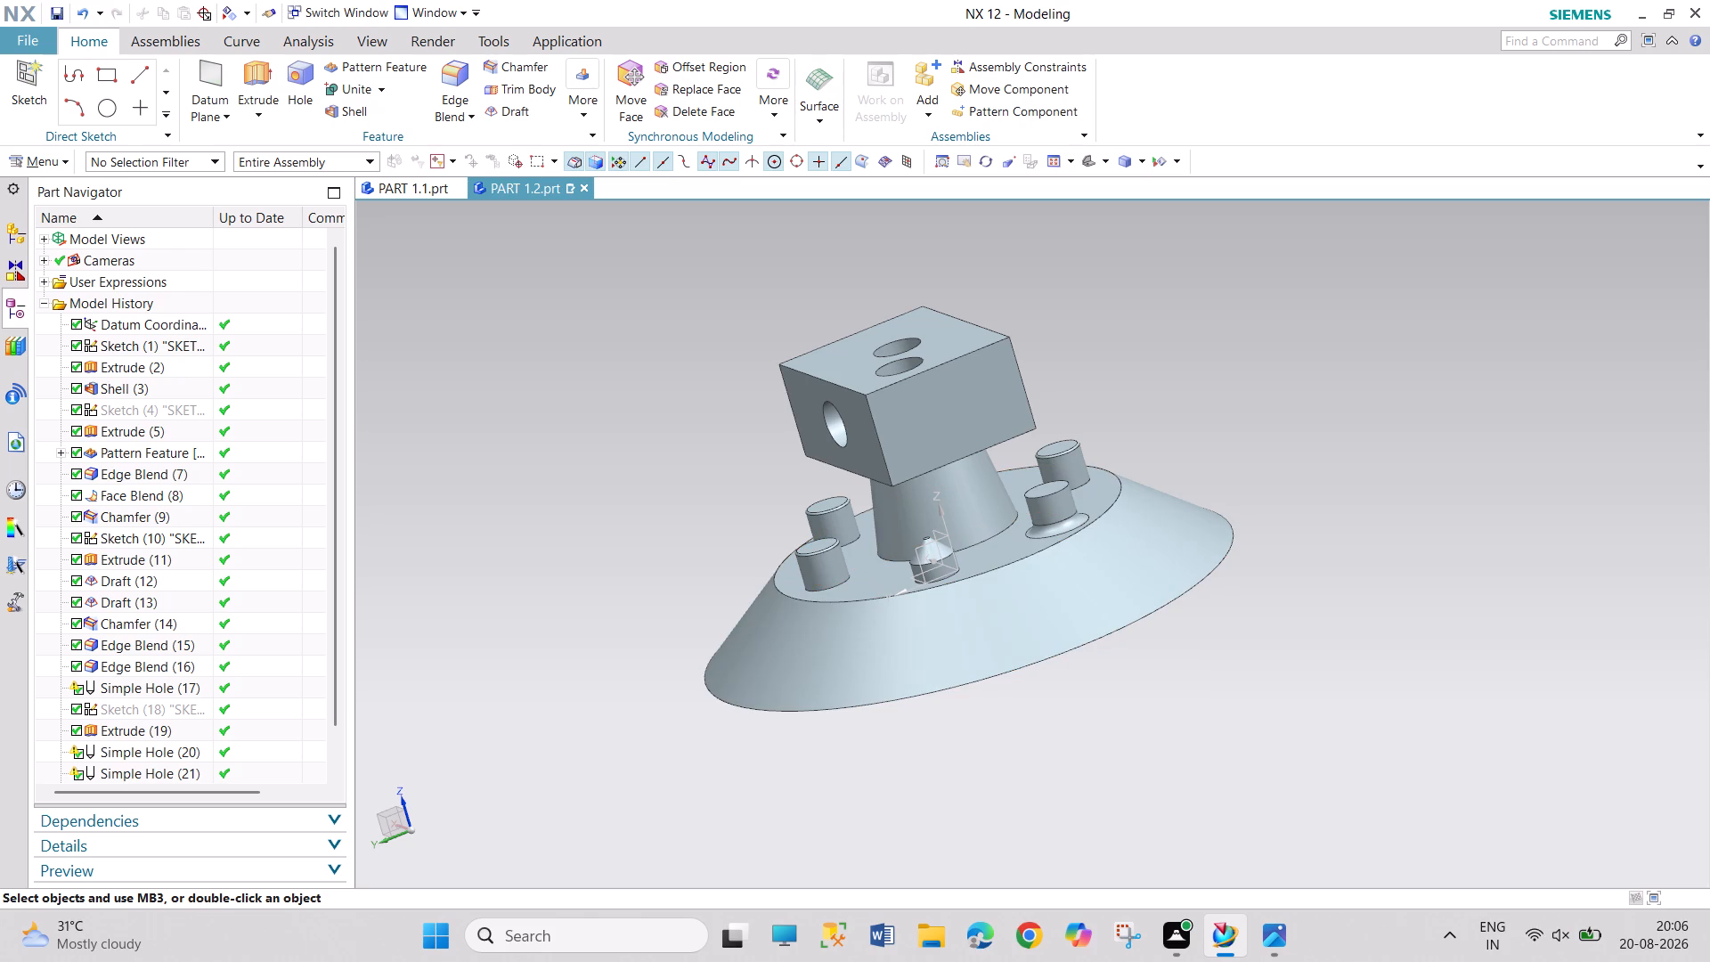
# Examine the disc's underside, the surrounding bosses and the drilled block from several angles.
pyautogui.moveTo(1020, 718); pyautogui.dragTo(1081, 744, button='middle')
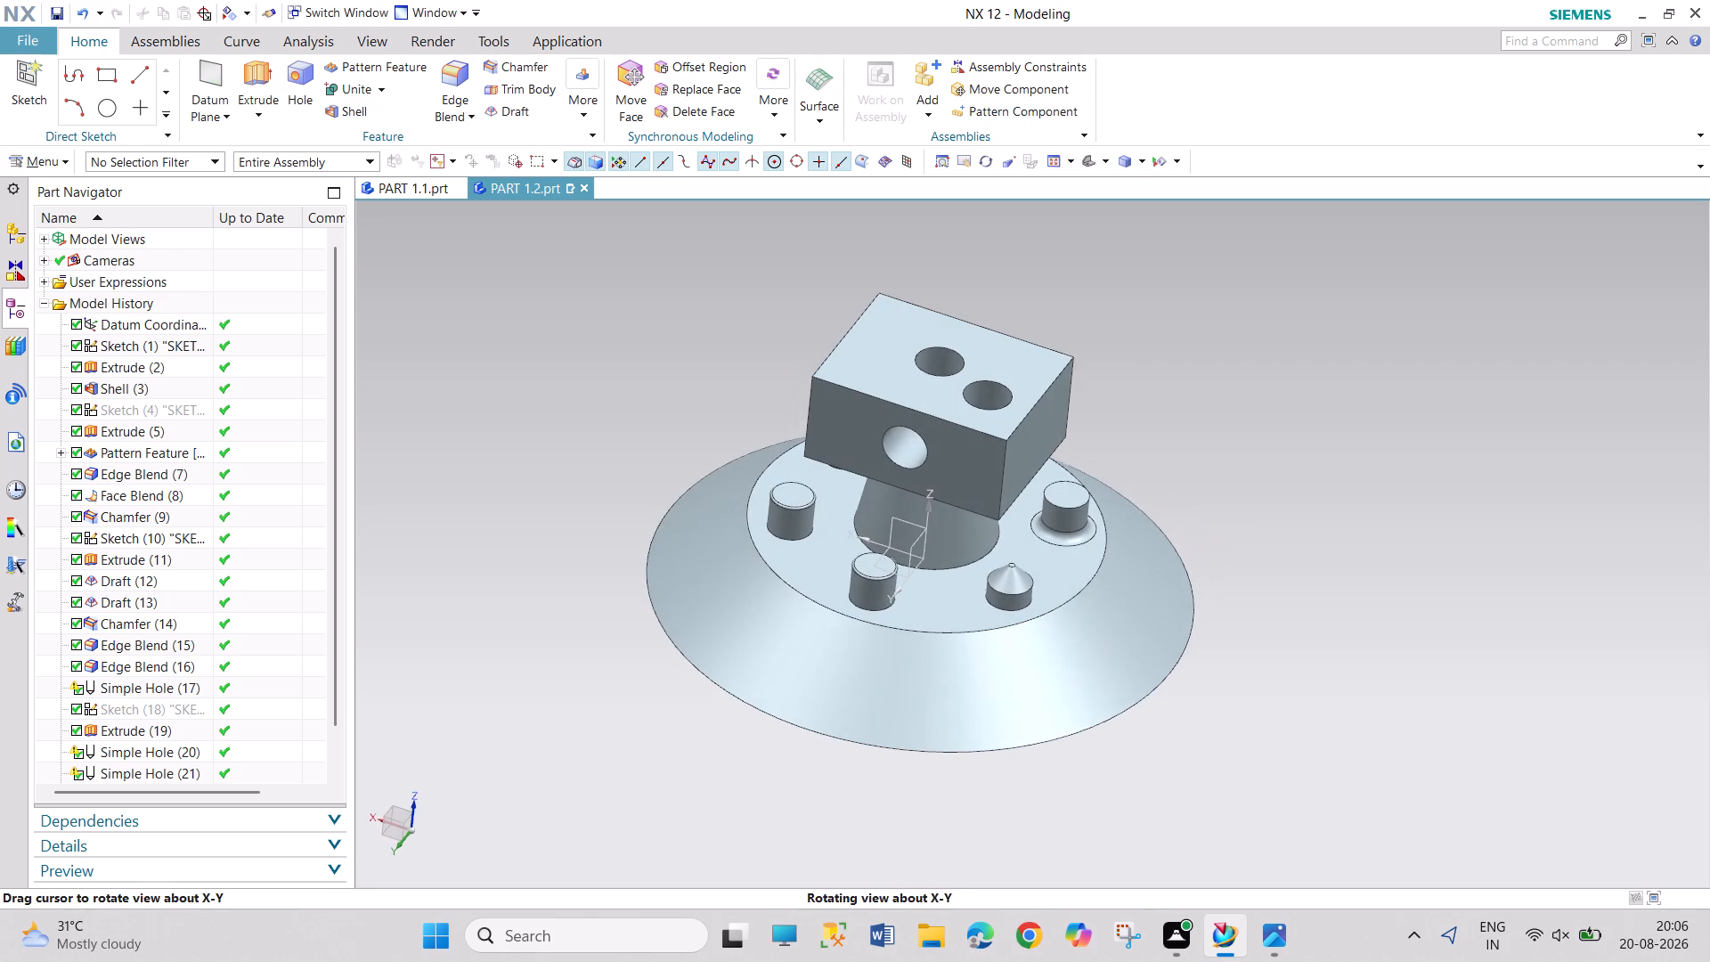
pyautogui.moveTo(1081, 744); pyautogui.dragTo(1068, 697, button='middle')
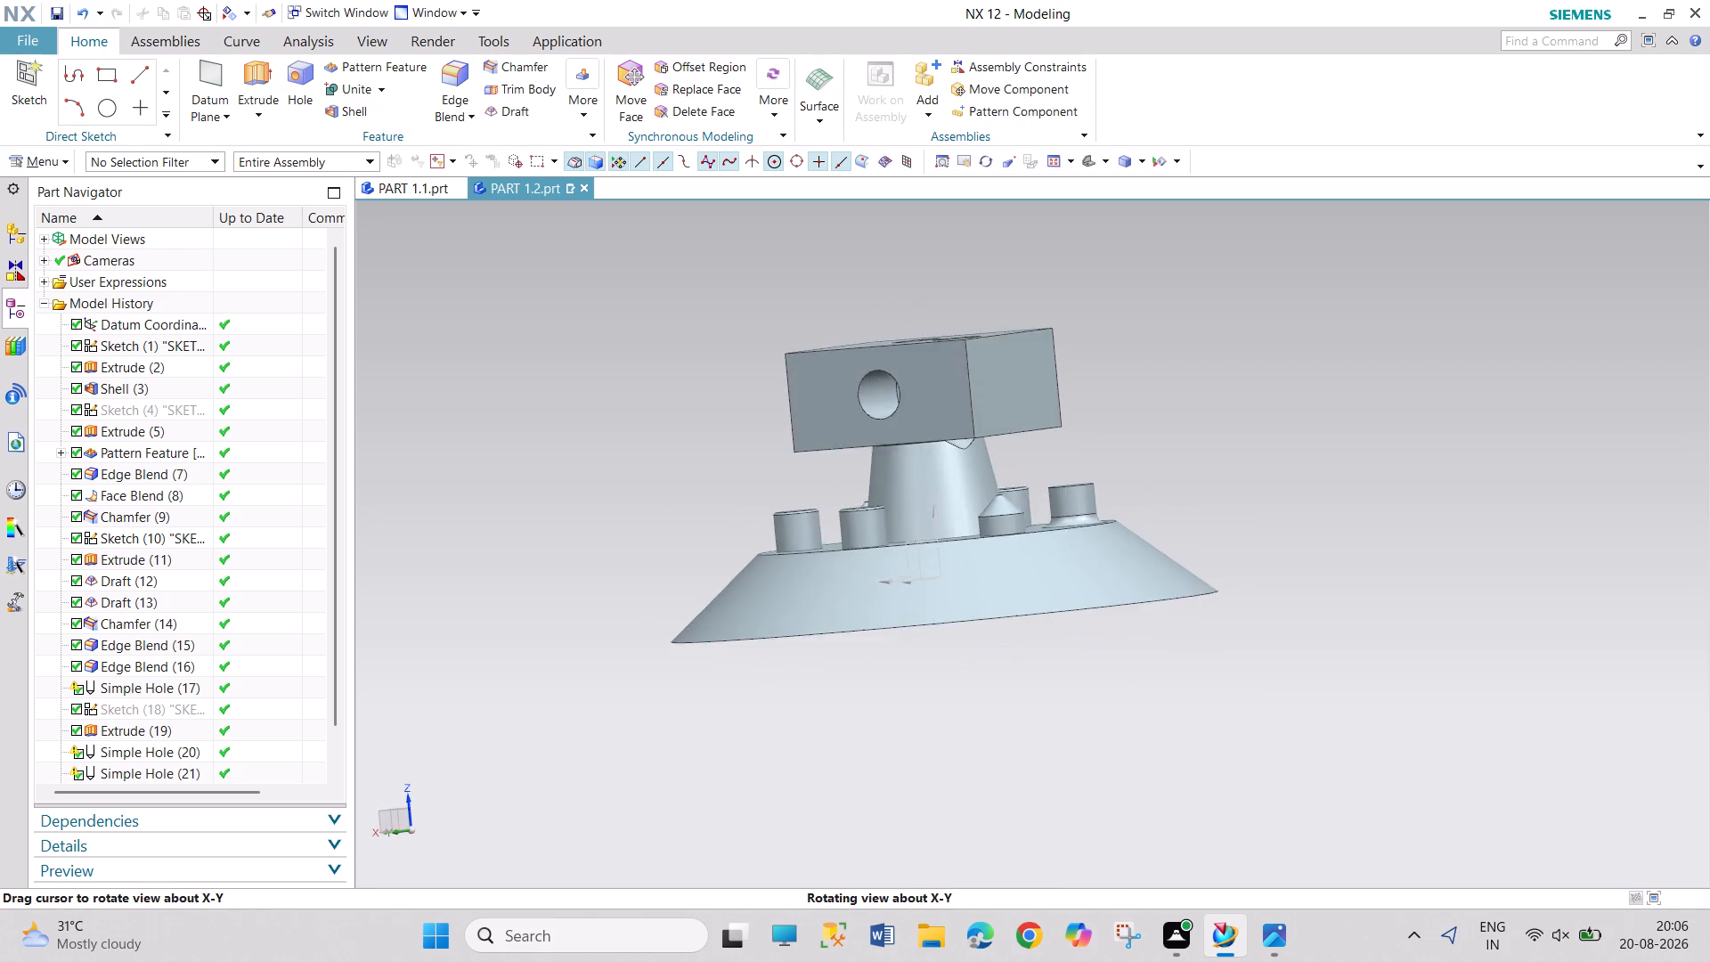
pyautogui.moveTo(1068, 697); pyautogui.dragTo(1074, 686, button='middle')
pyautogui.scroll(-3, 1052, 485)
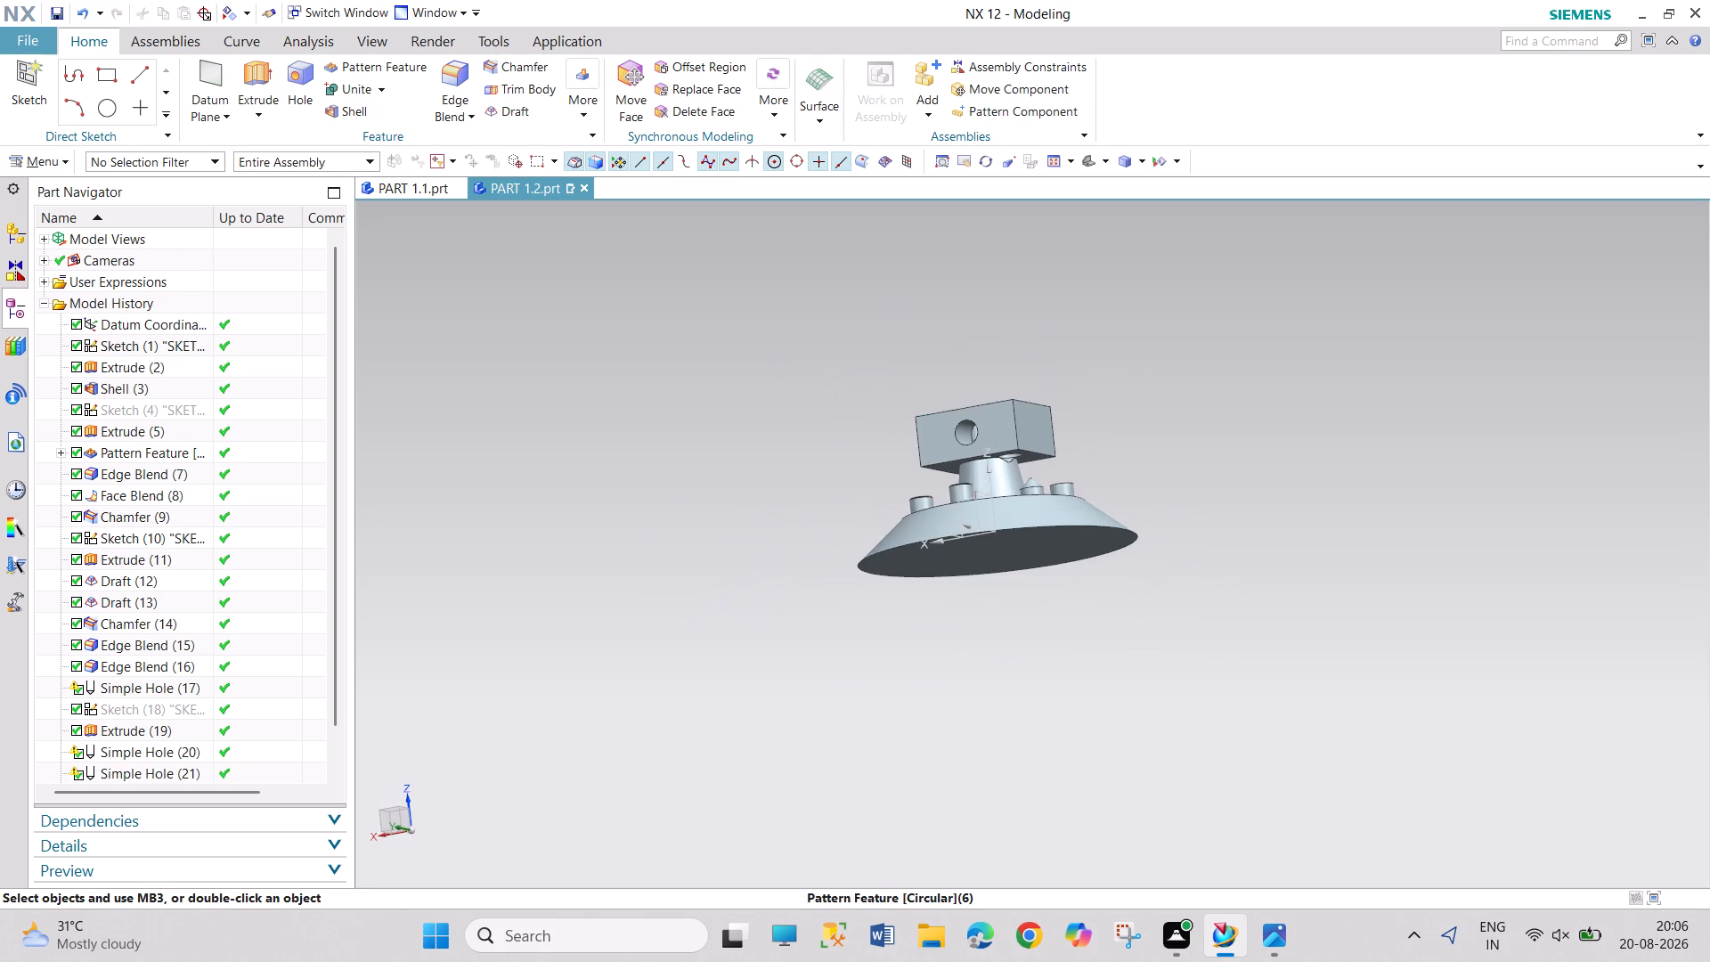
pyautogui.scroll(4, 1053, 520)
pyautogui.moveTo(1120, 763); pyautogui.dragTo(1071, 726, button='middle')
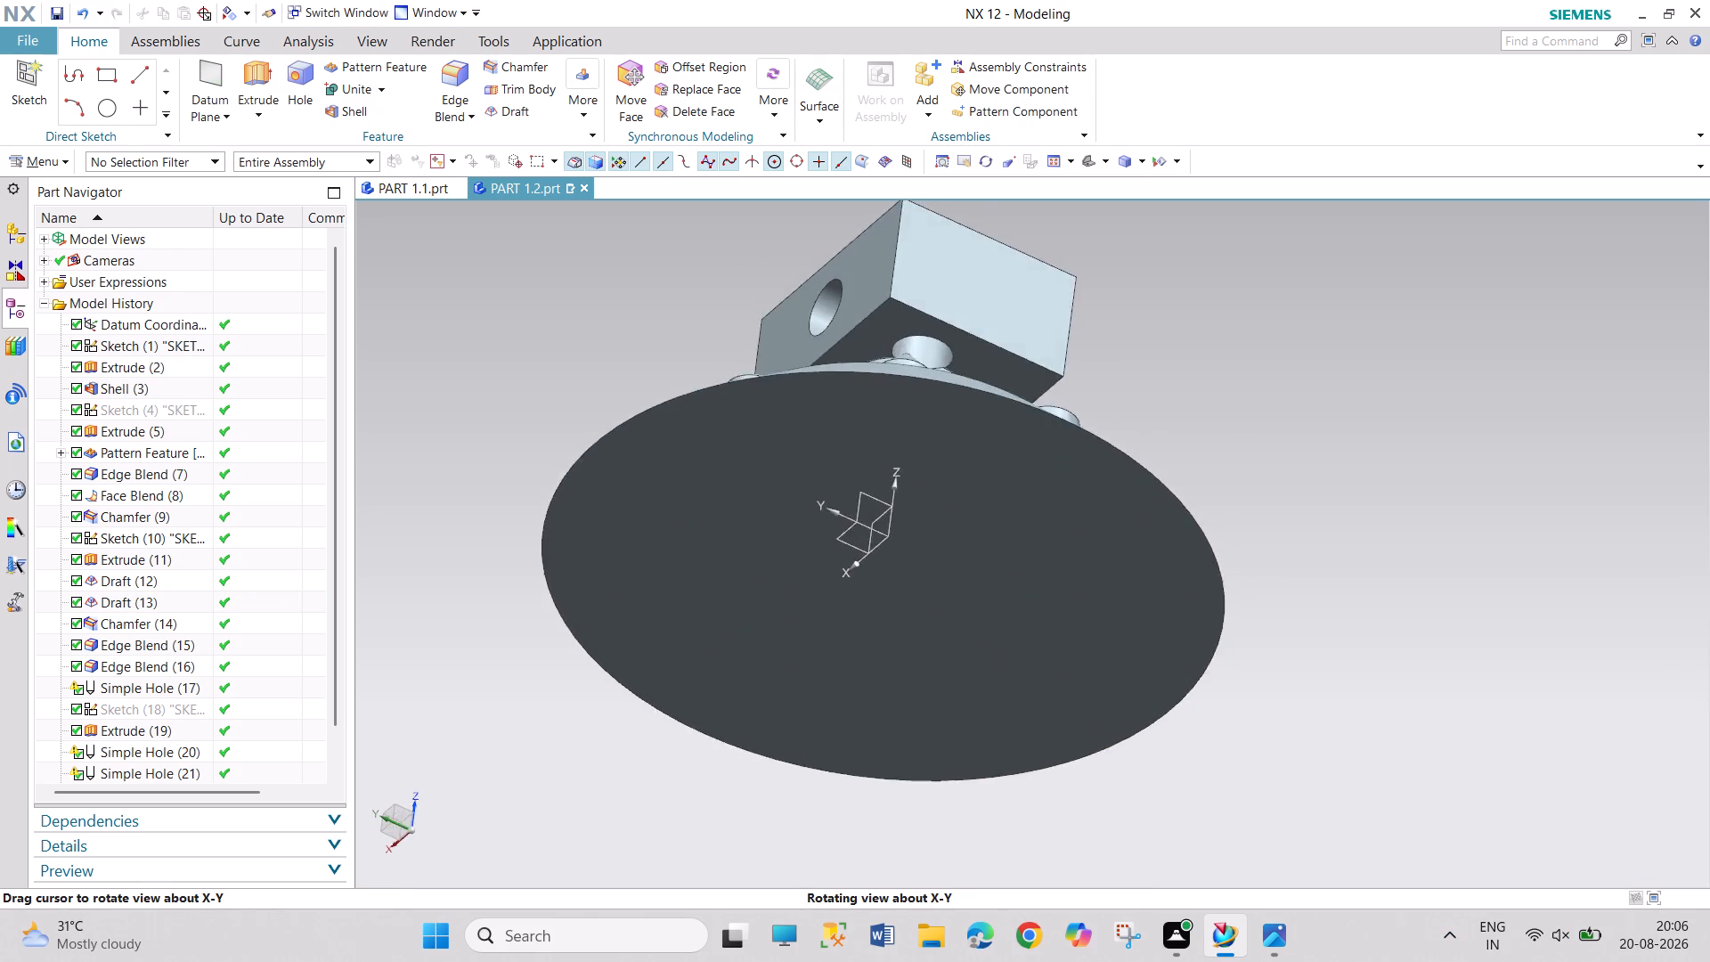
pyautogui.moveTo(1071, 726); pyautogui.dragTo(1129, 813, button='middle')
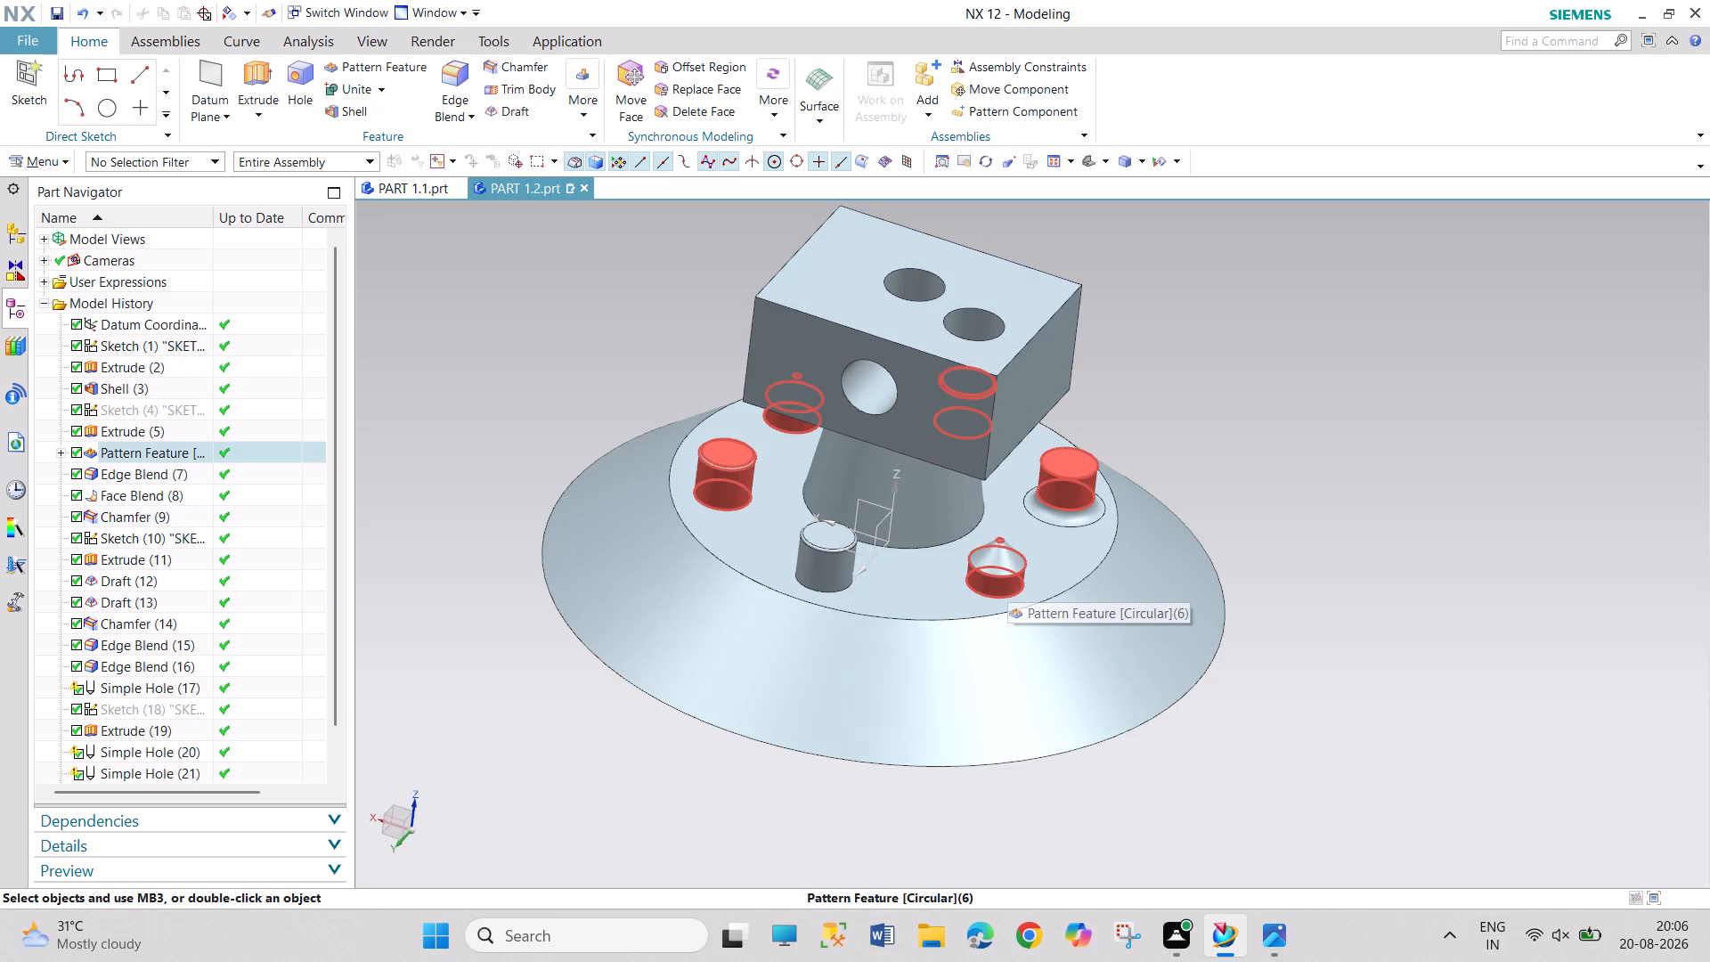
pyautogui.moveTo(1314, 761); pyautogui.dragTo(1283, 743, button='middle')
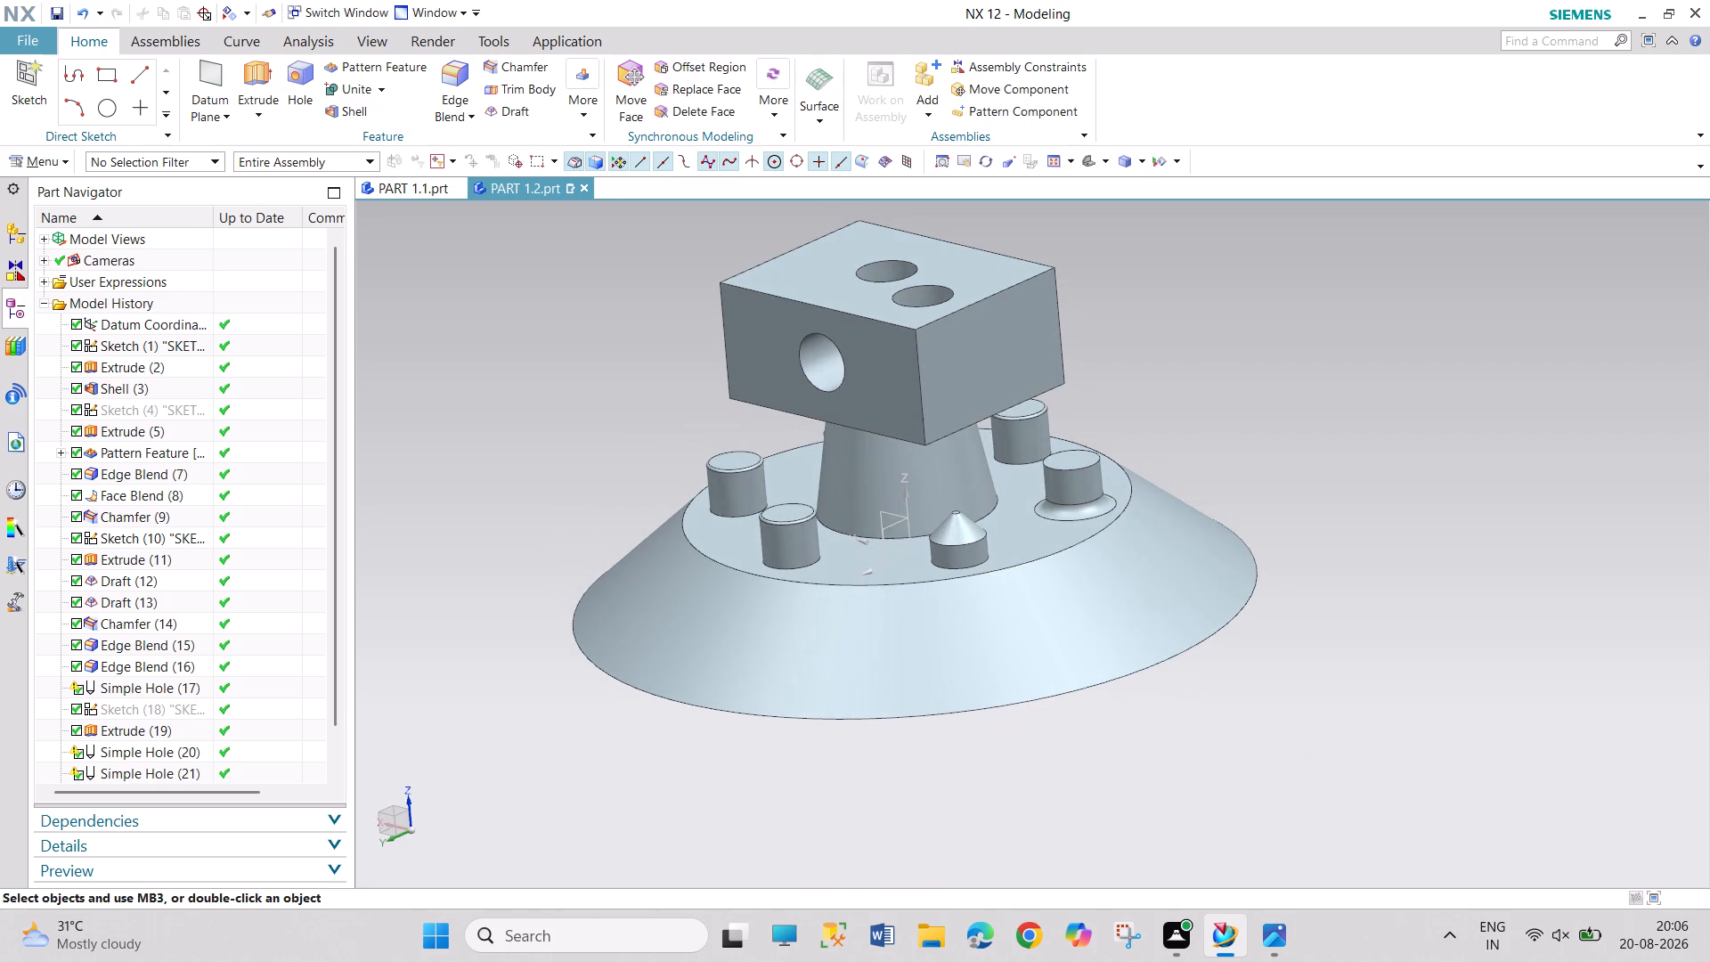
# Add 1 mm edge blends to the base edges of the front cone-tipped boss and the adjacent cylindrical boss.
pyautogui.click(454, 85)
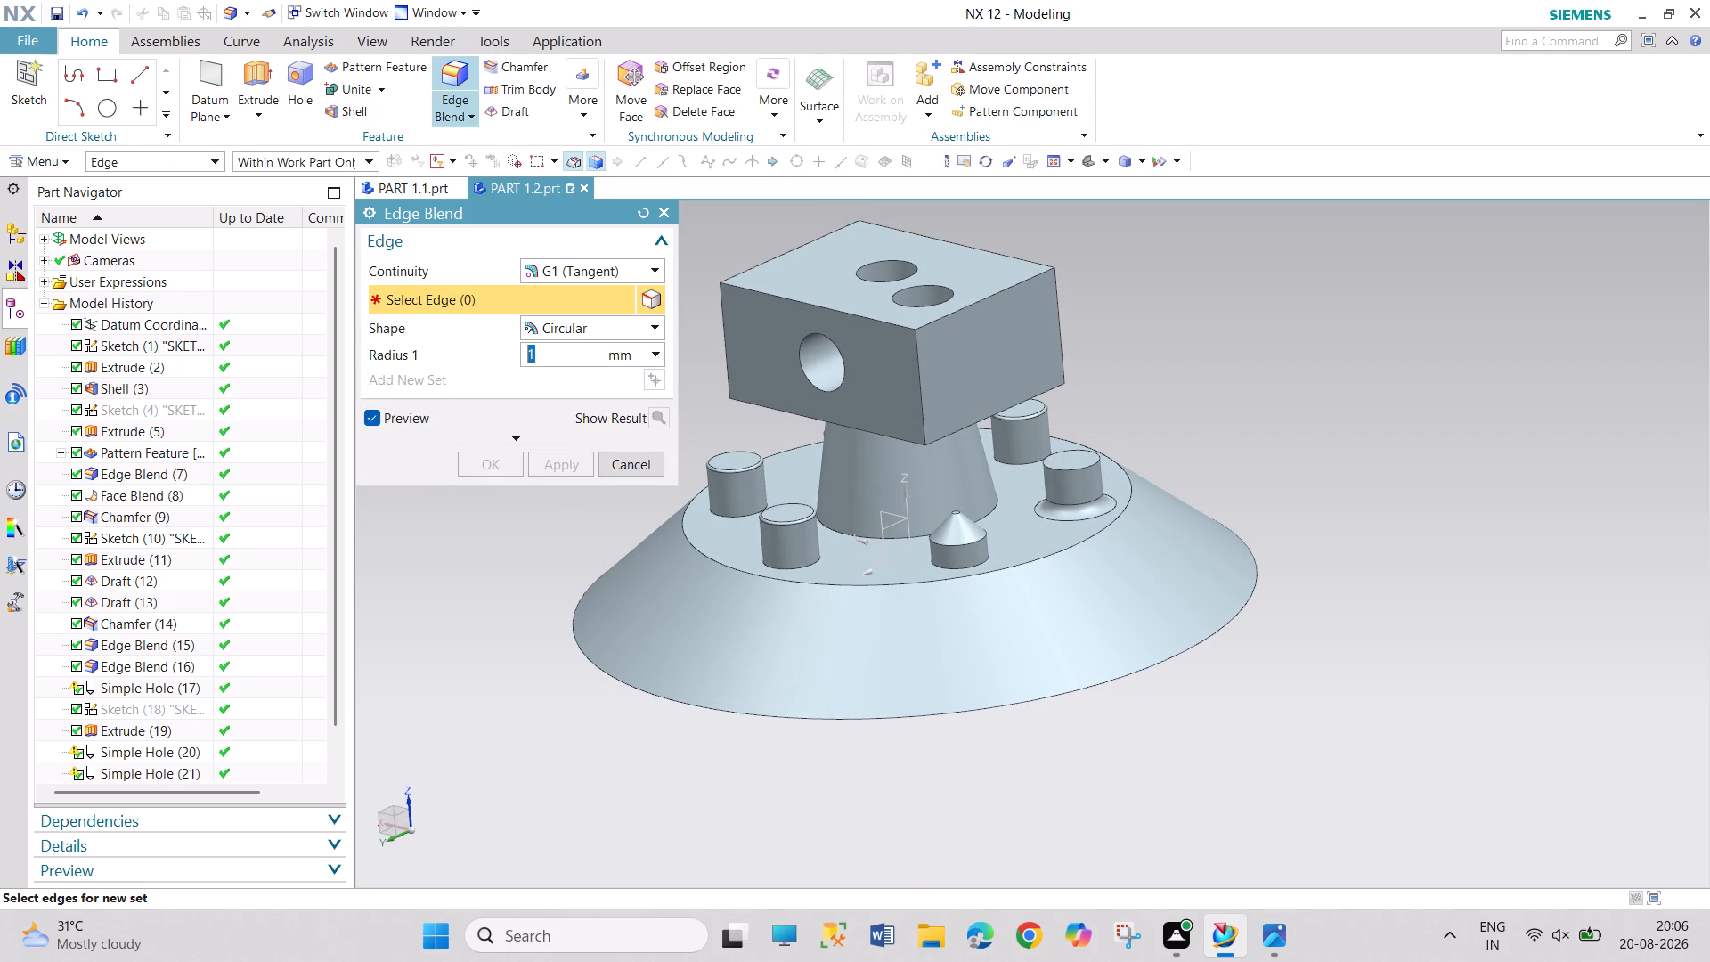
pyautogui.click(981, 558)
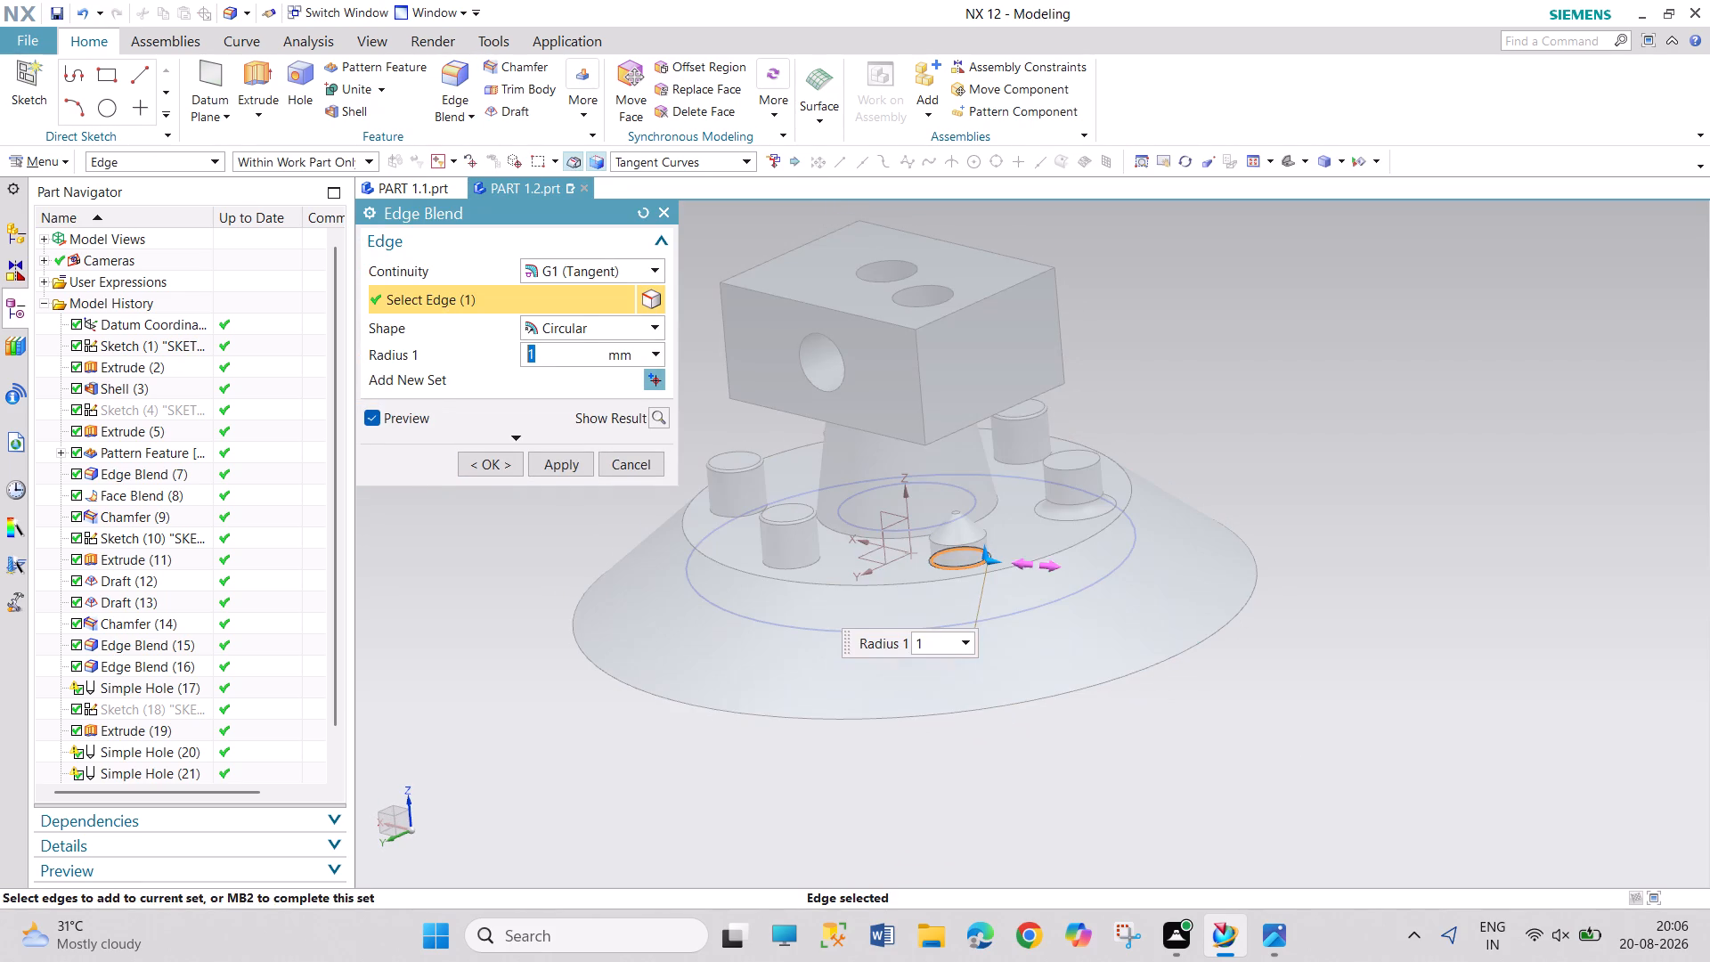
pyautogui.click(484, 465)
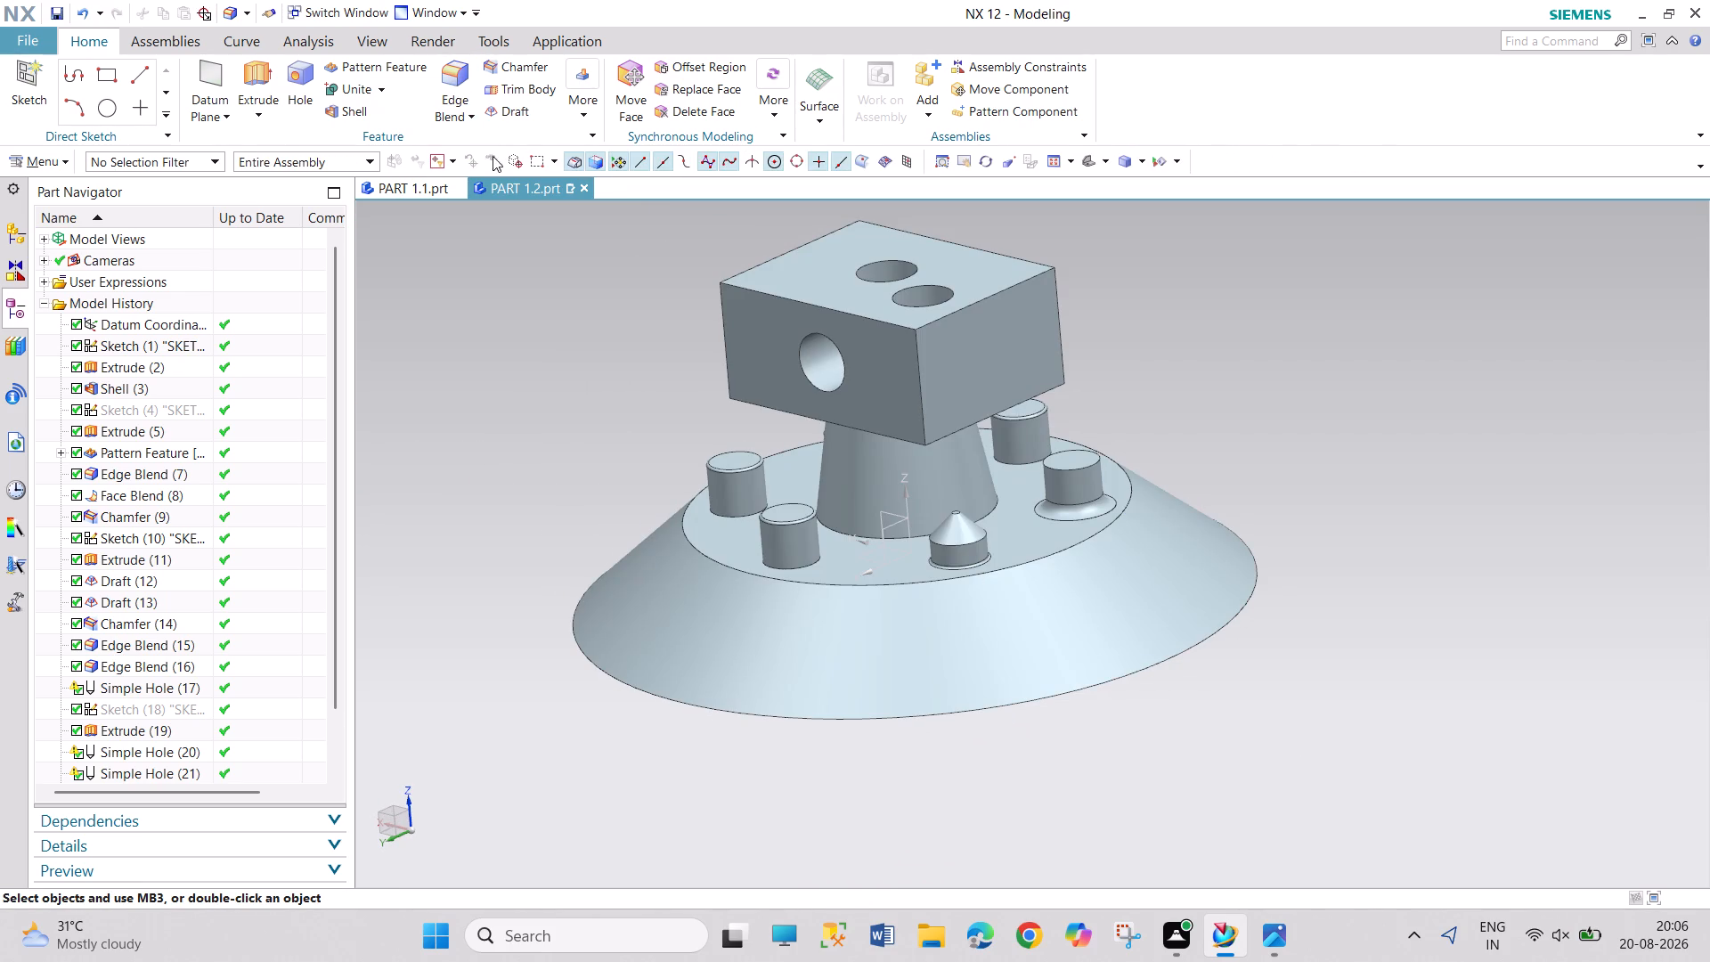
pyautogui.click(454, 77)
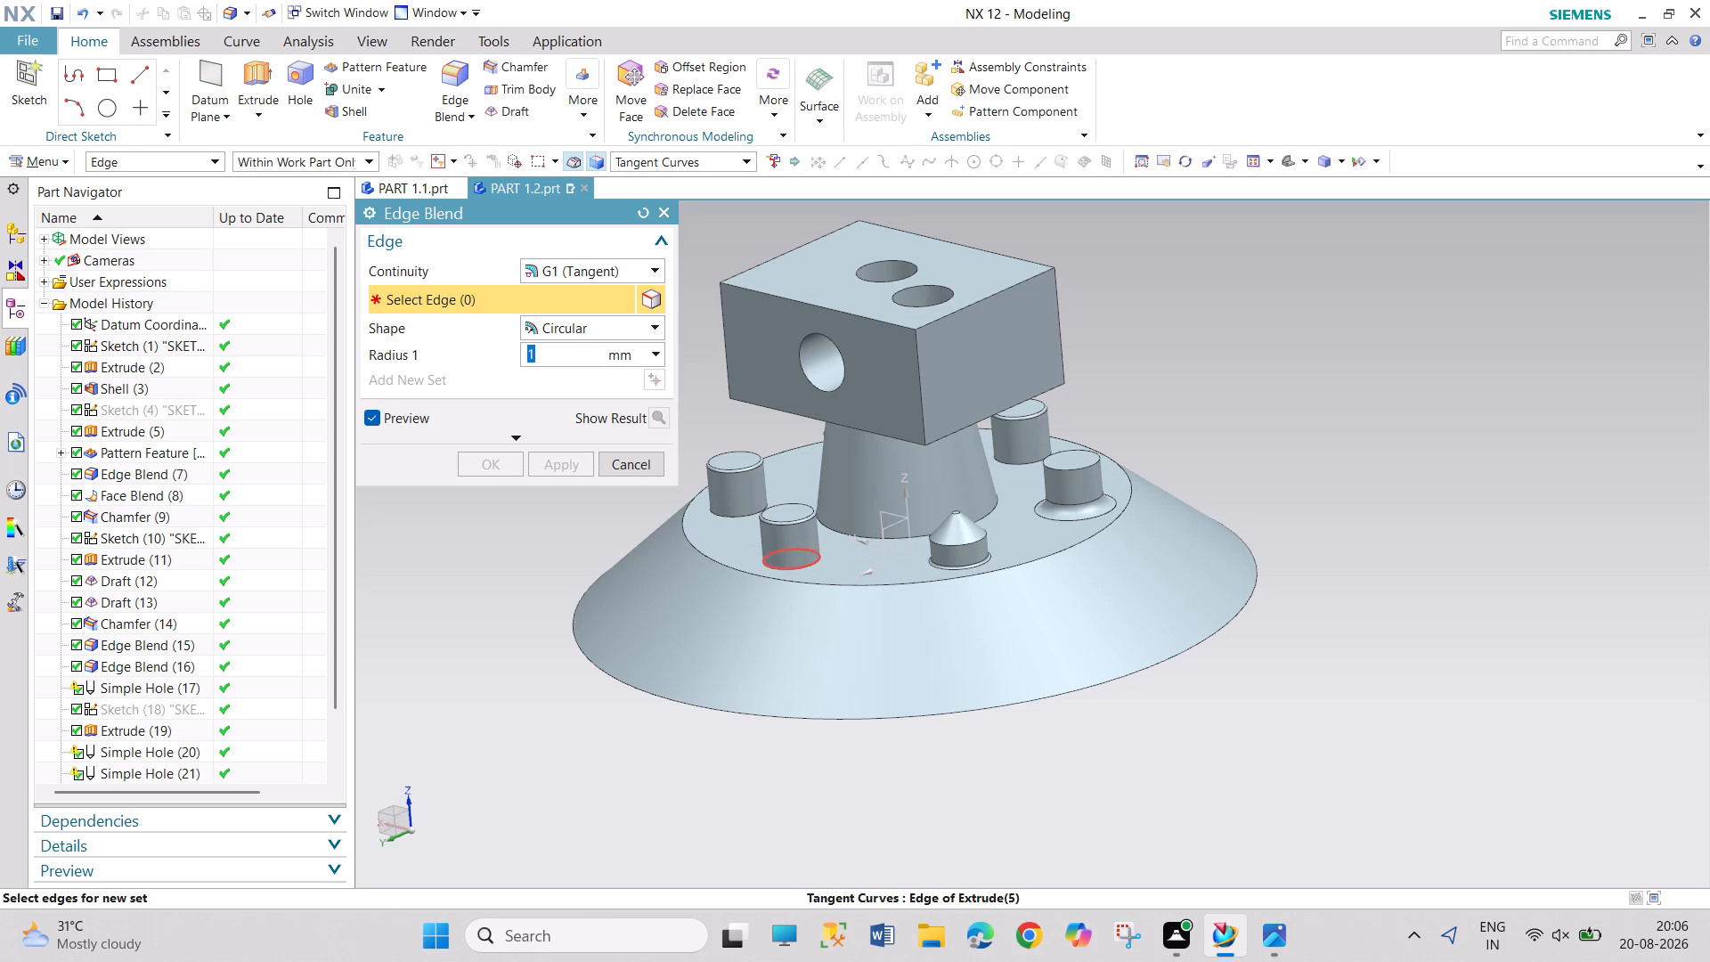
pyautogui.click(806, 563)
pyautogui.click(484, 465)
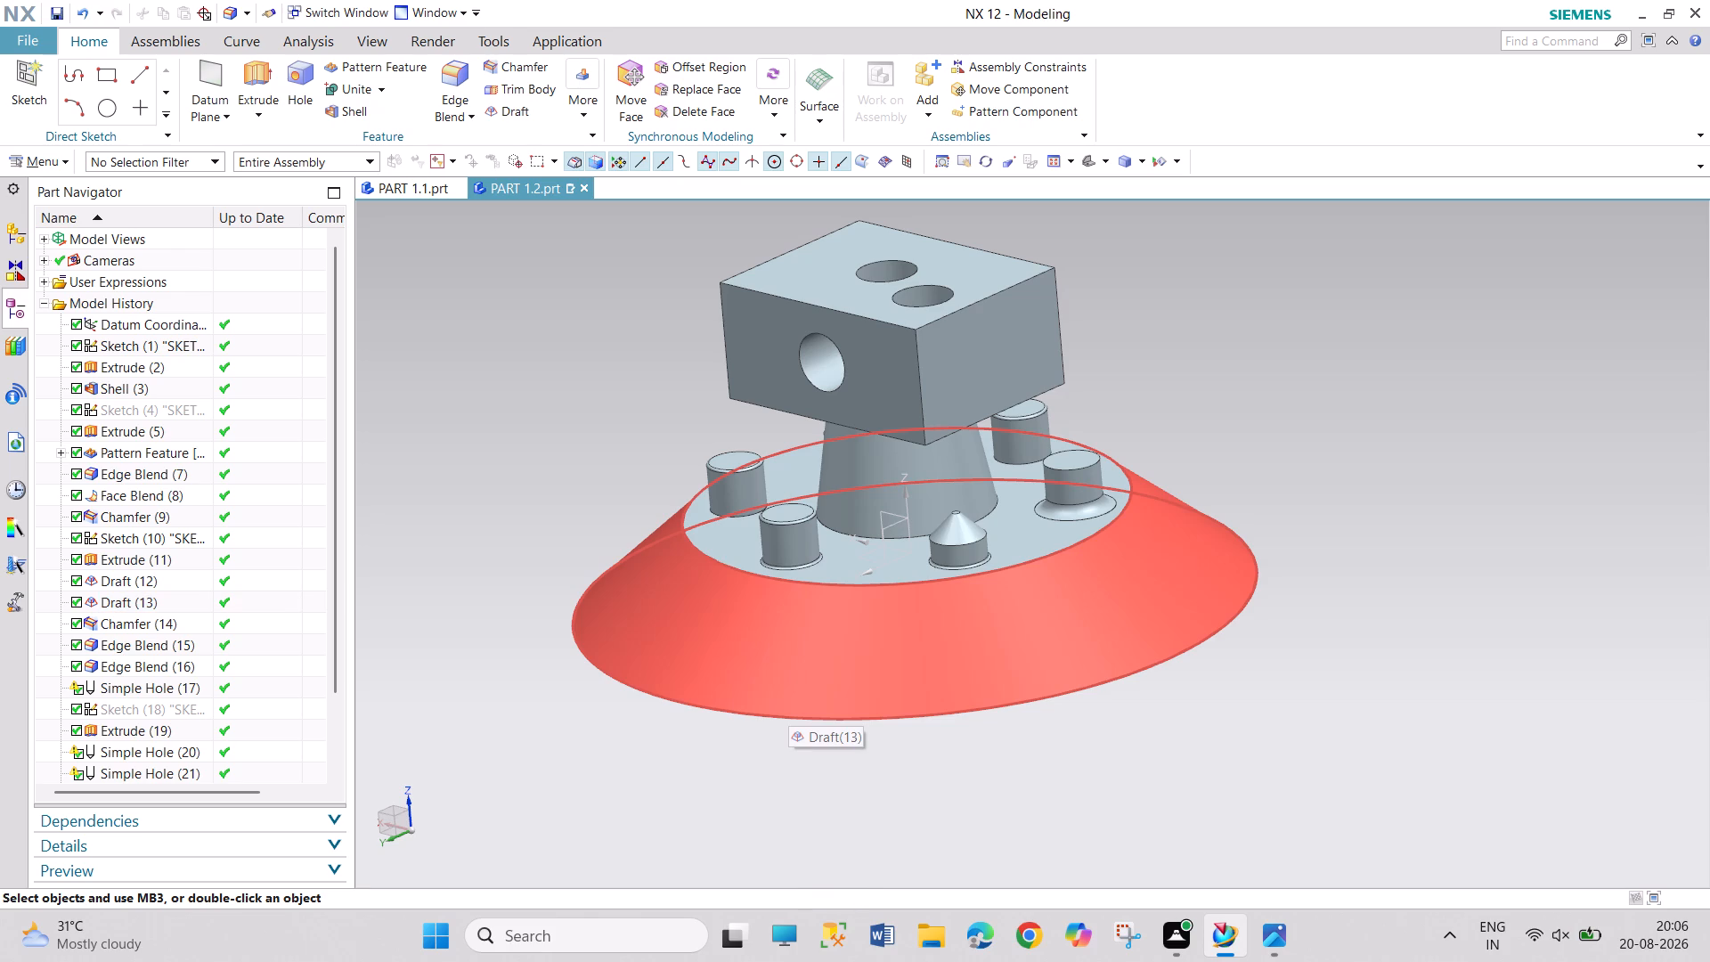
# Close the PART 1.2 file and return to PART 1.1.
pyautogui.moveTo(738, 746); pyautogui.dragTo(770, 771, button='middle')
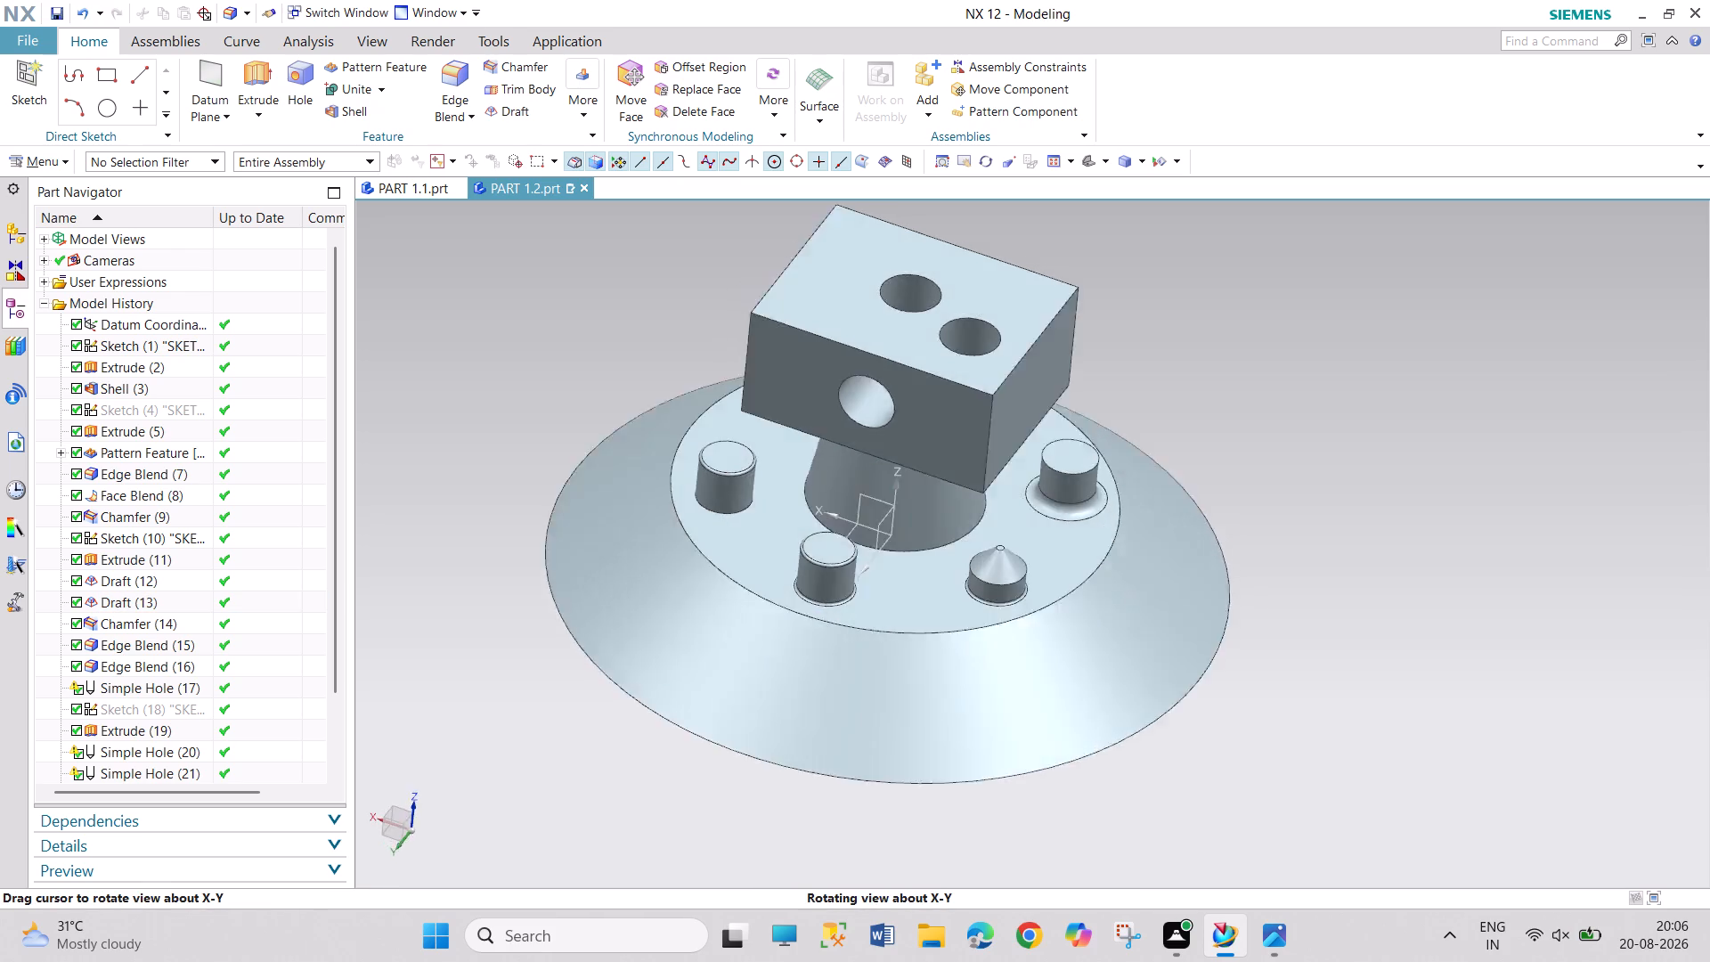
pyautogui.moveTo(770, 771); pyautogui.dragTo(810, 779, button='middle')
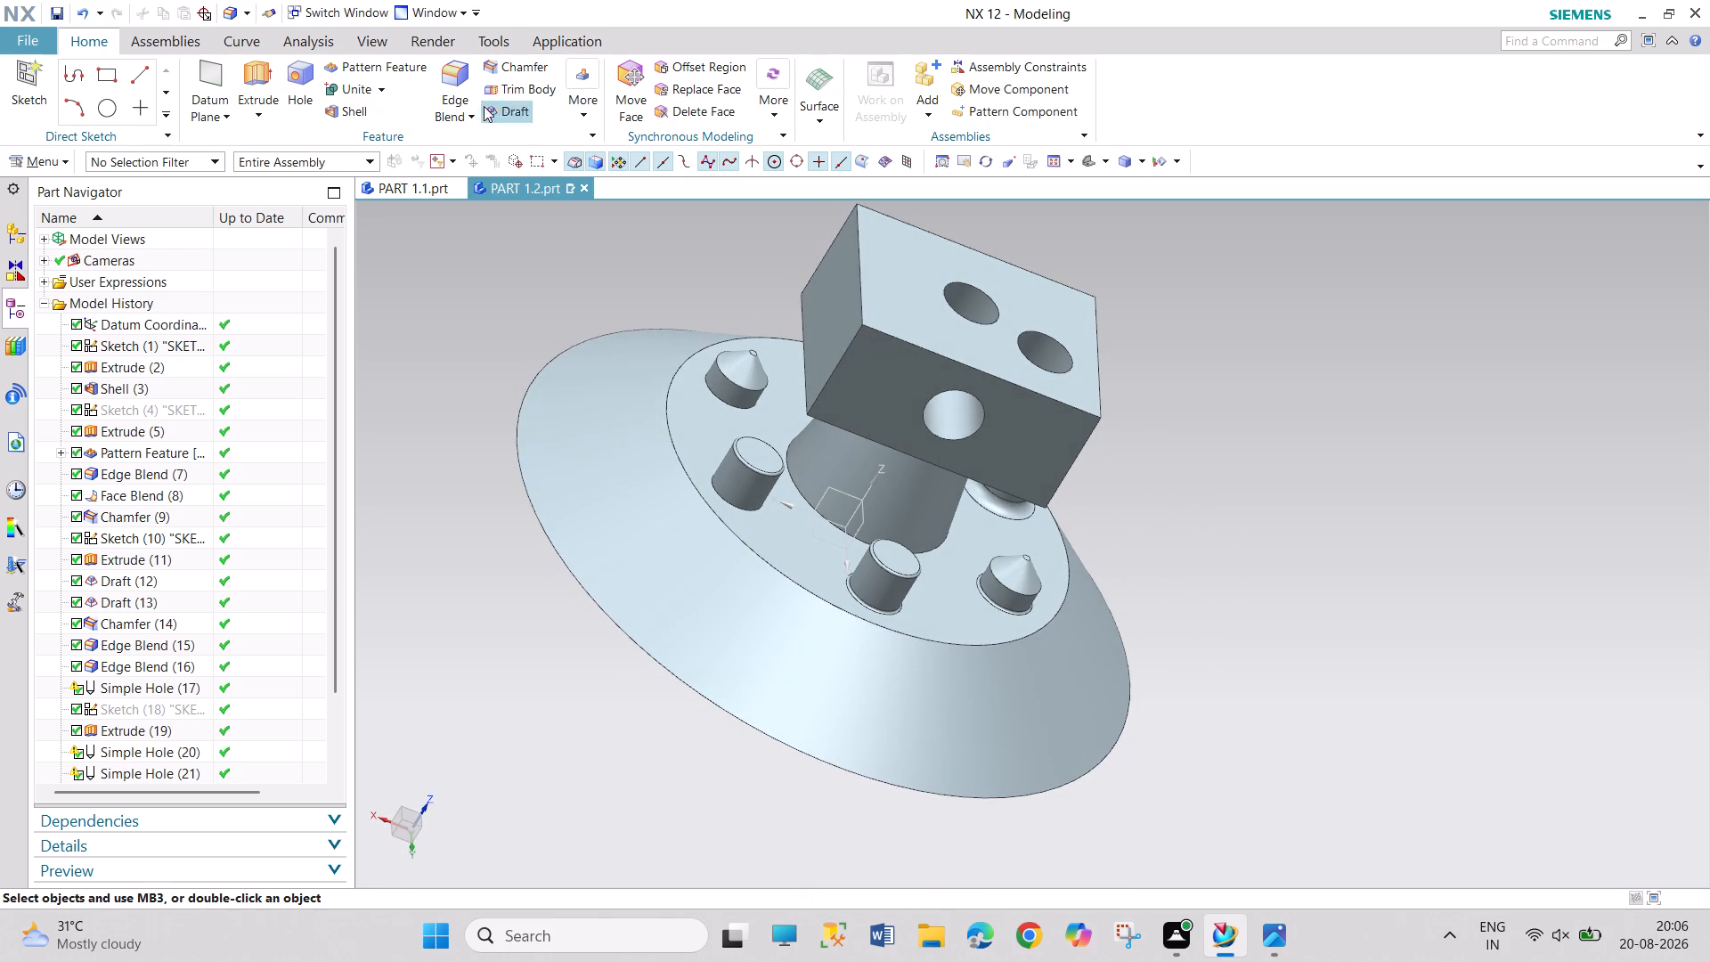
pyautogui.click(457, 94)
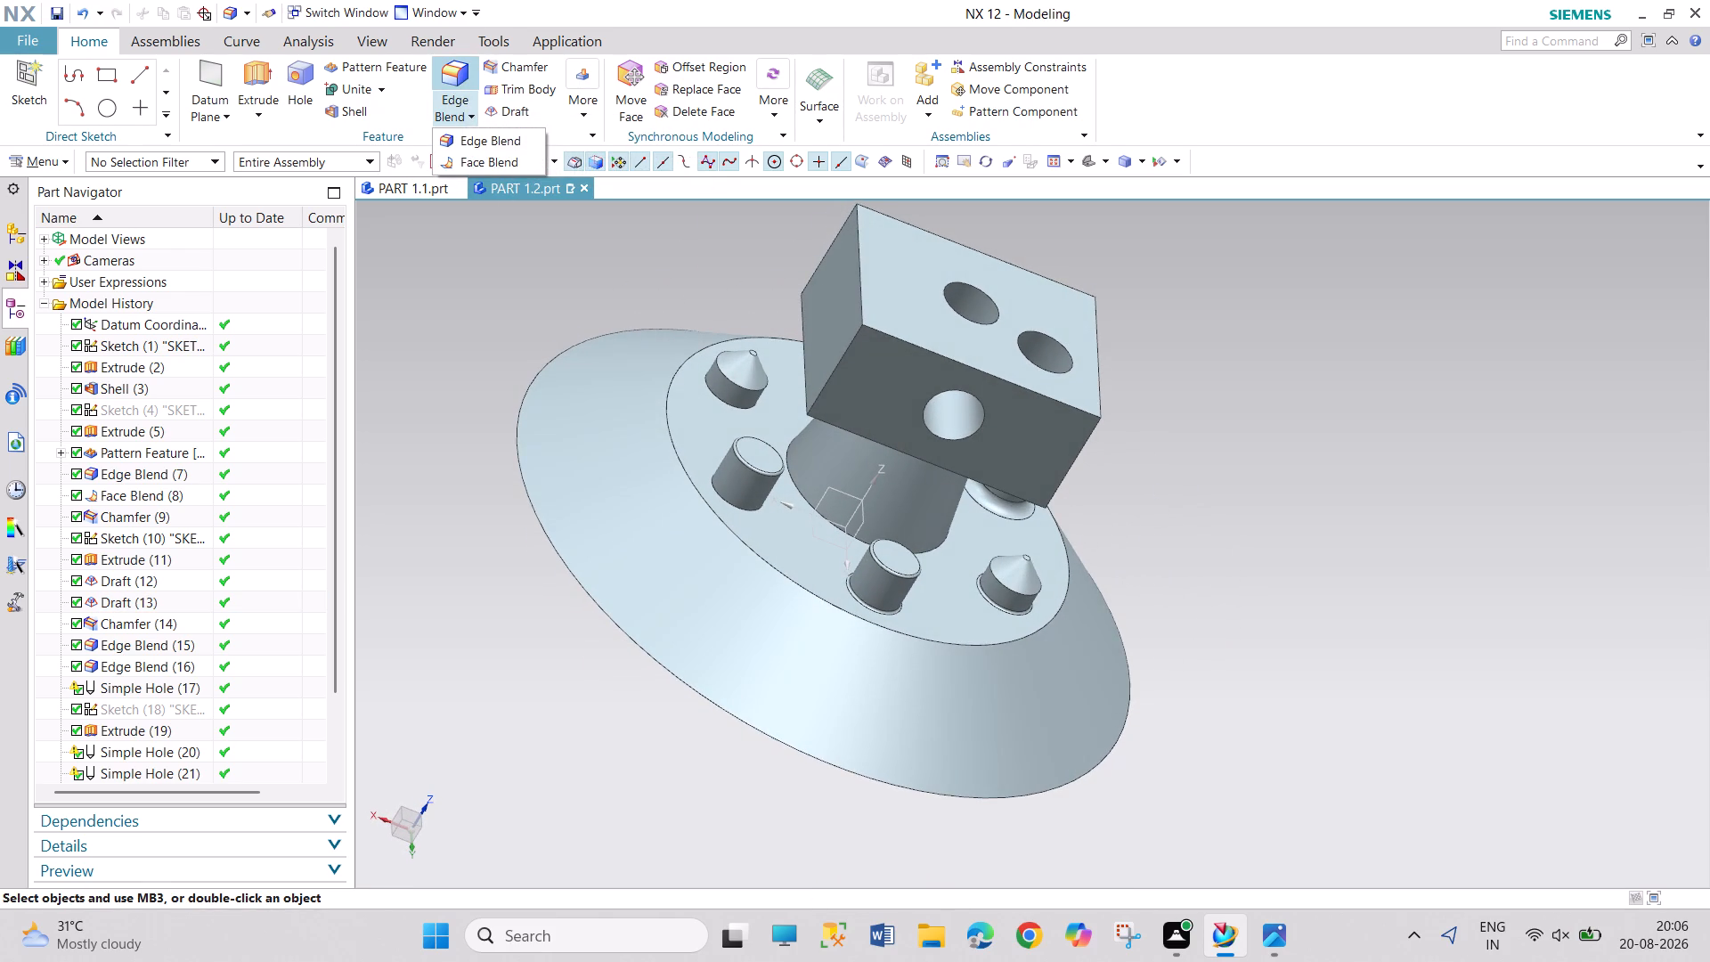
pyautogui.click(584, 184)
pyautogui.click(825, 516)
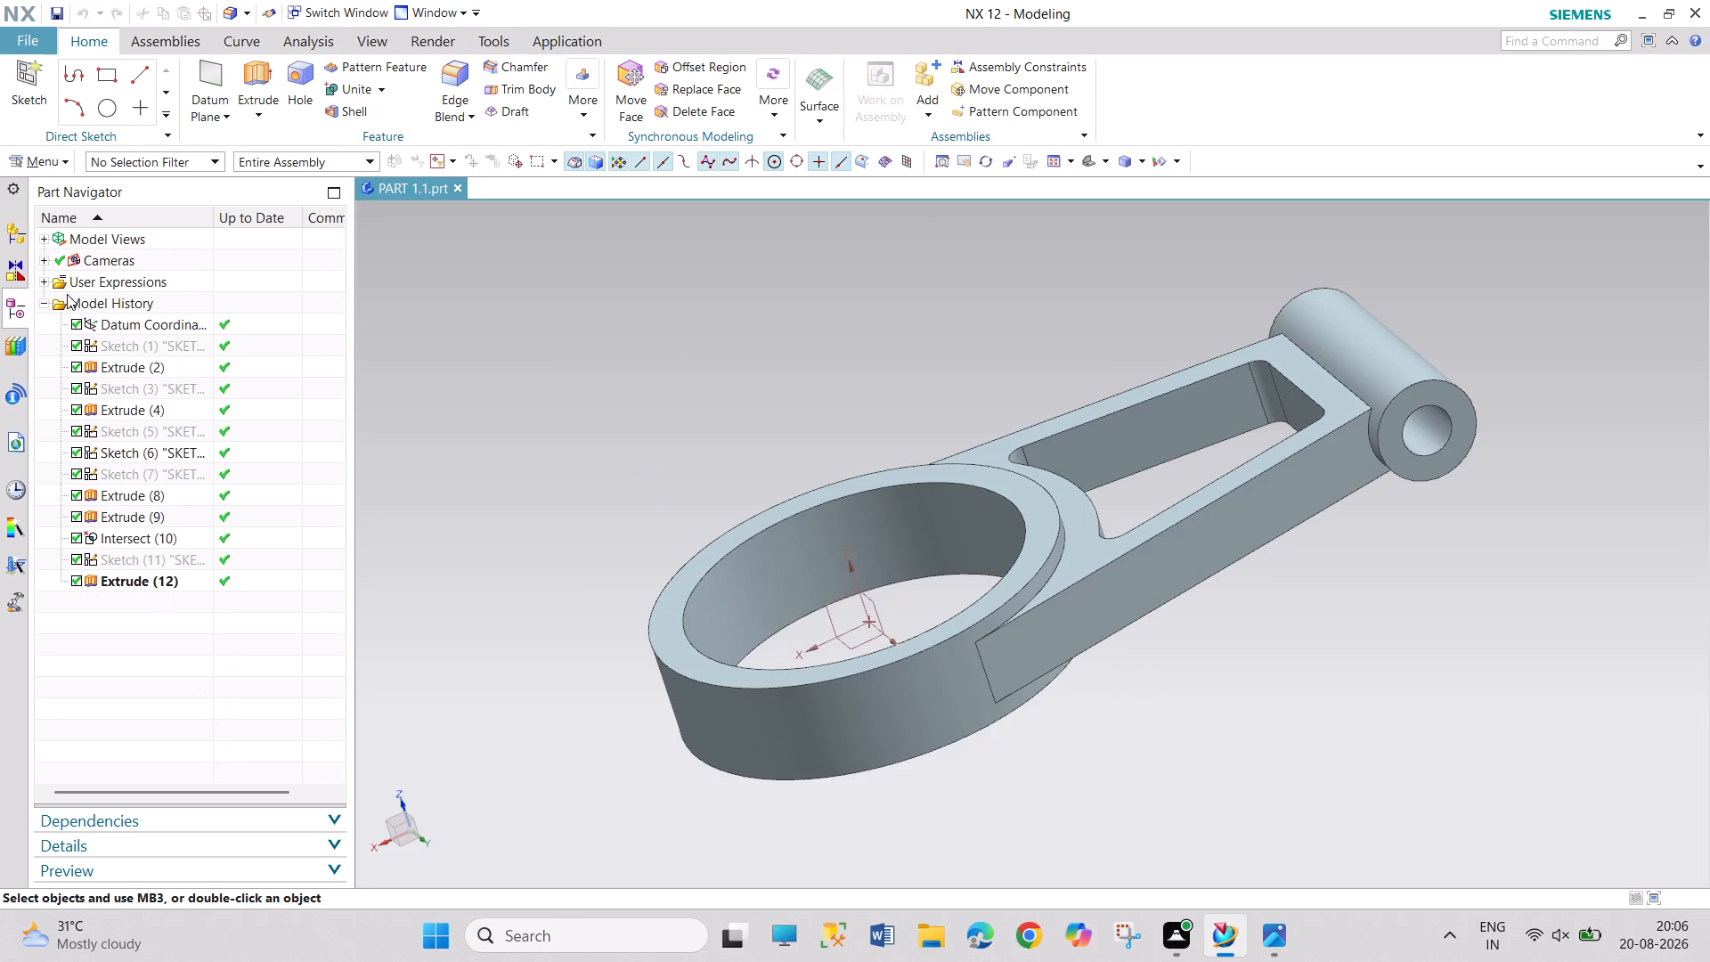
# Create an empty direct sketch on the default XY plane of PART 1.1 and finish it.
pyautogui.click(35, 72)
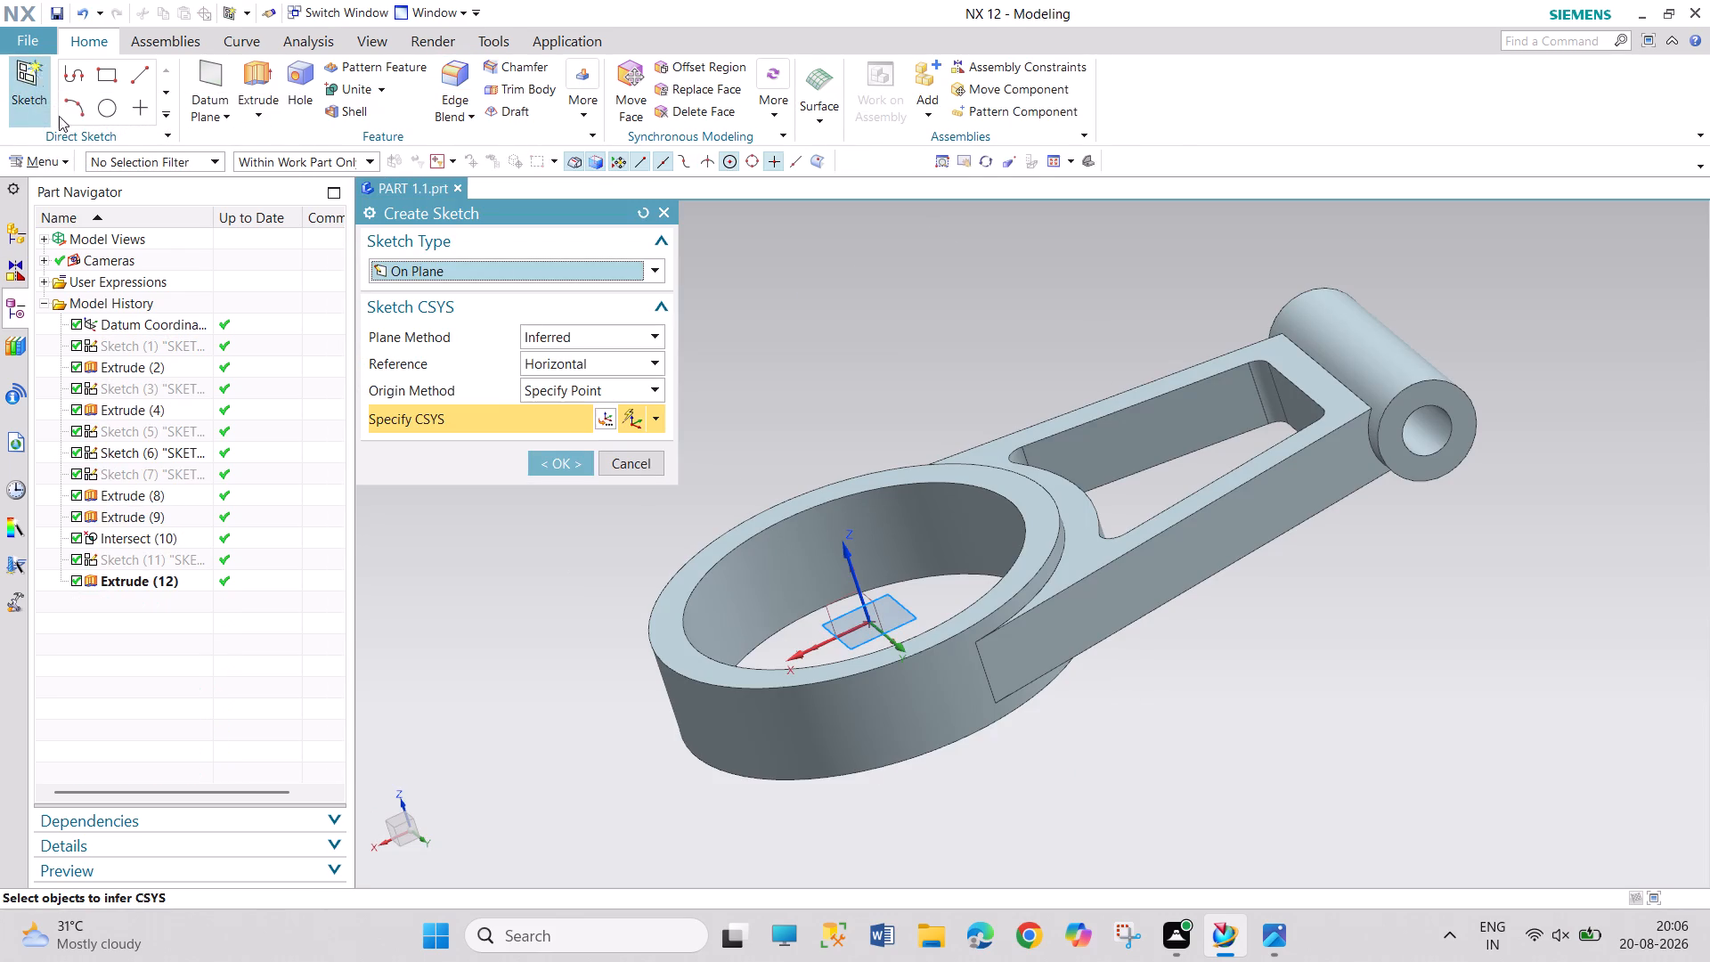
pyautogui.click(565, 461)
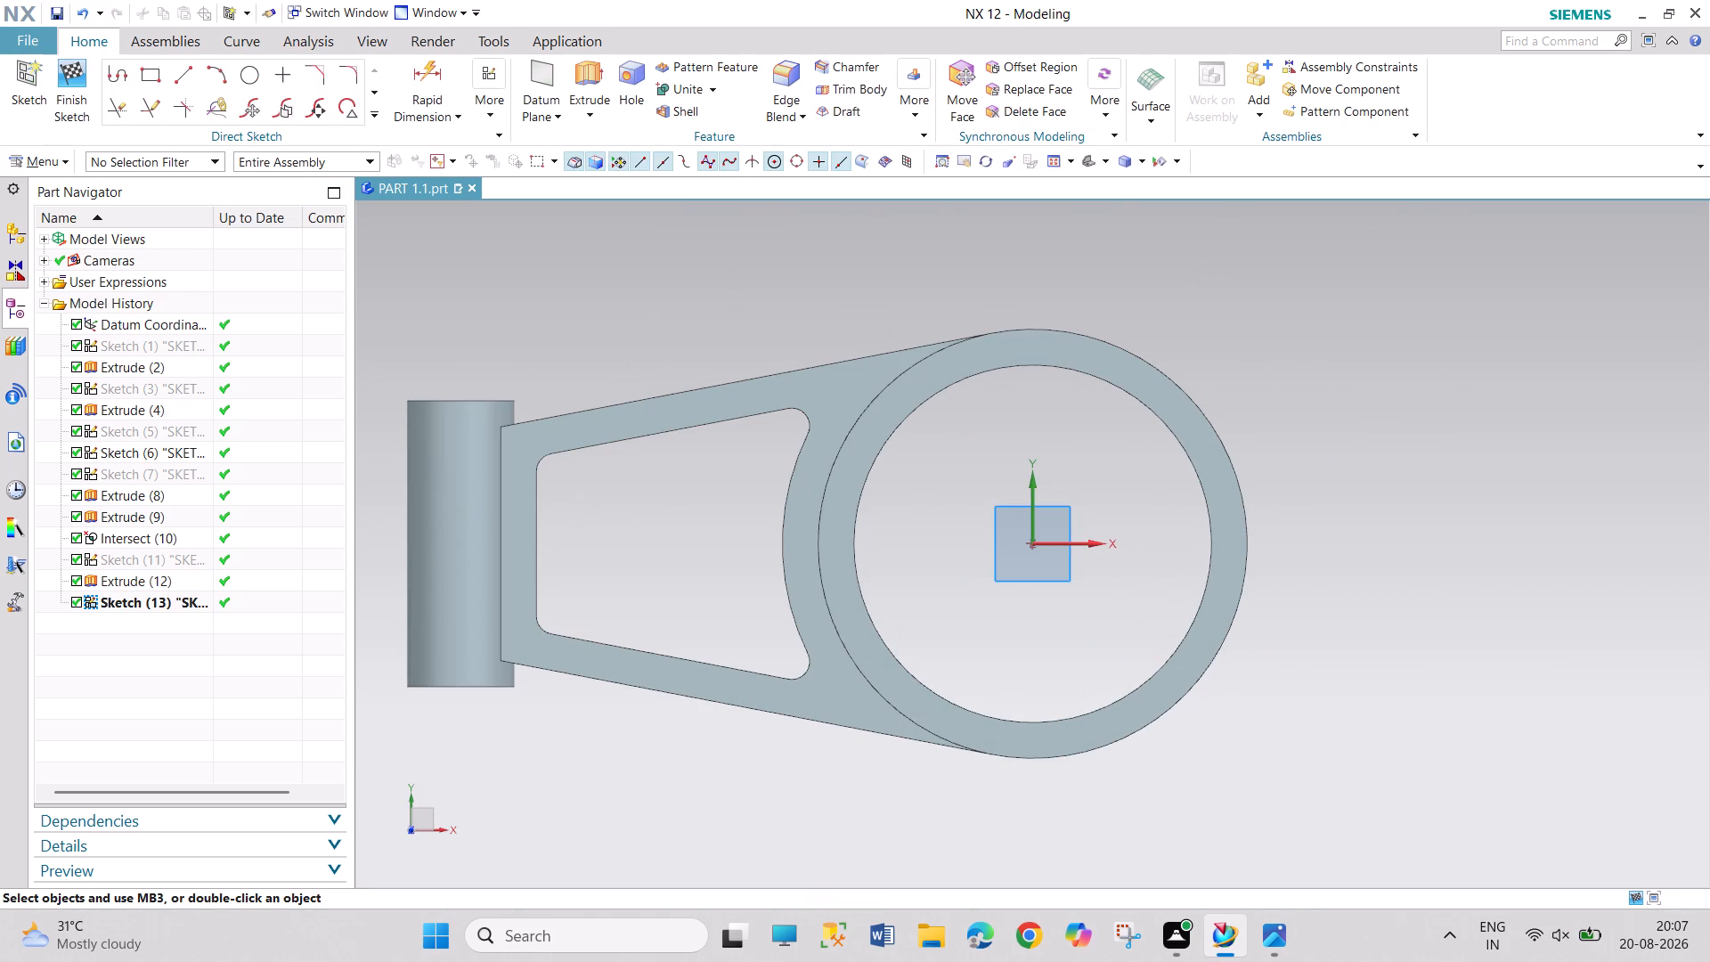
pyautogui.click(431, 264)
pyautogui.click(66, 105)
# Create another empty sketch on the default XY plane in the sketch task environment and finish it.
pyautogui.click(54, 161)
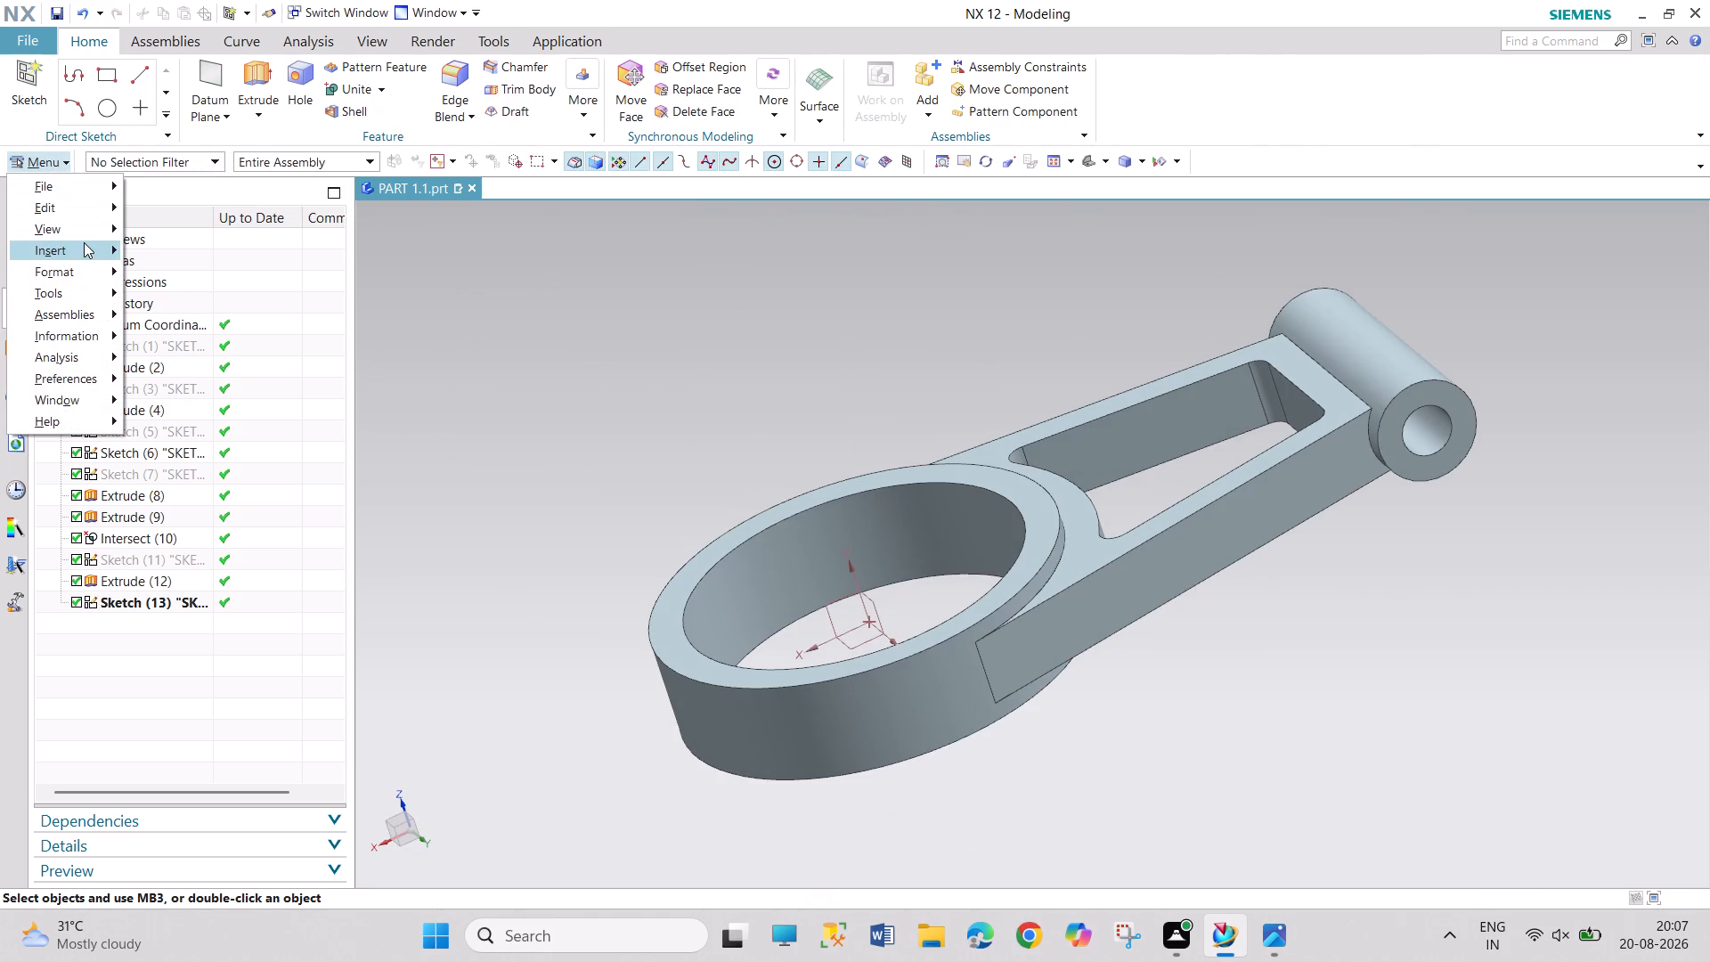
pyautogui.click(84, 244)
pyautogui.click(189, 282)
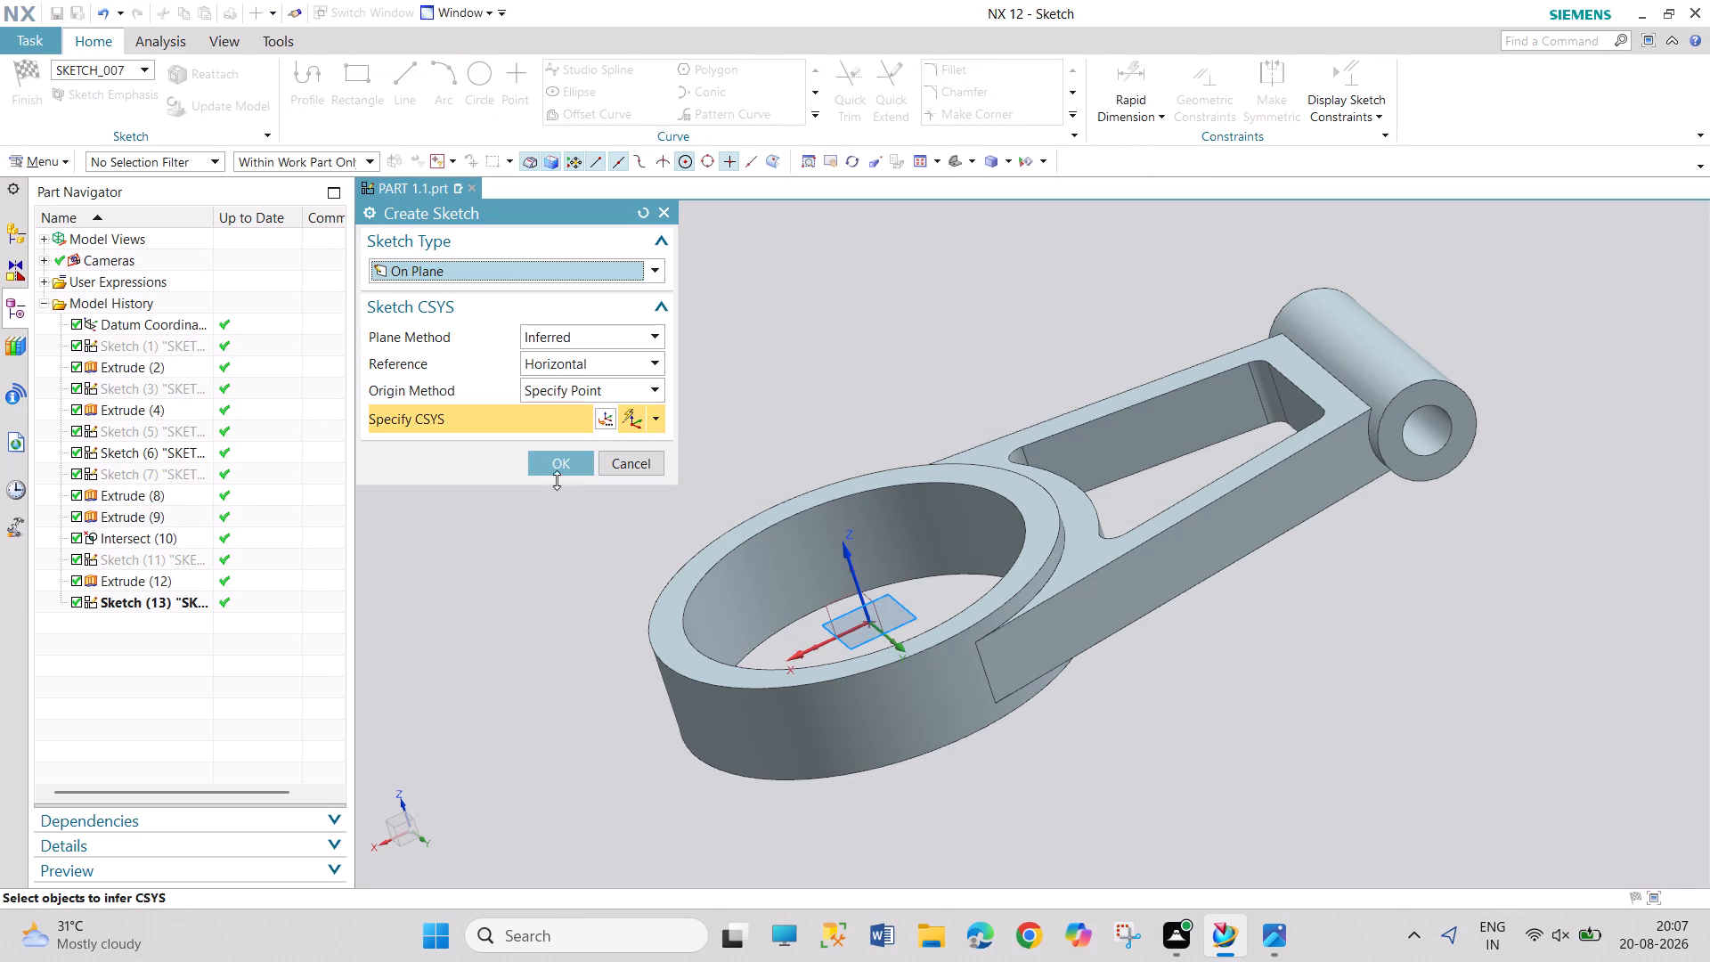
pyautogui.click(557, 465)
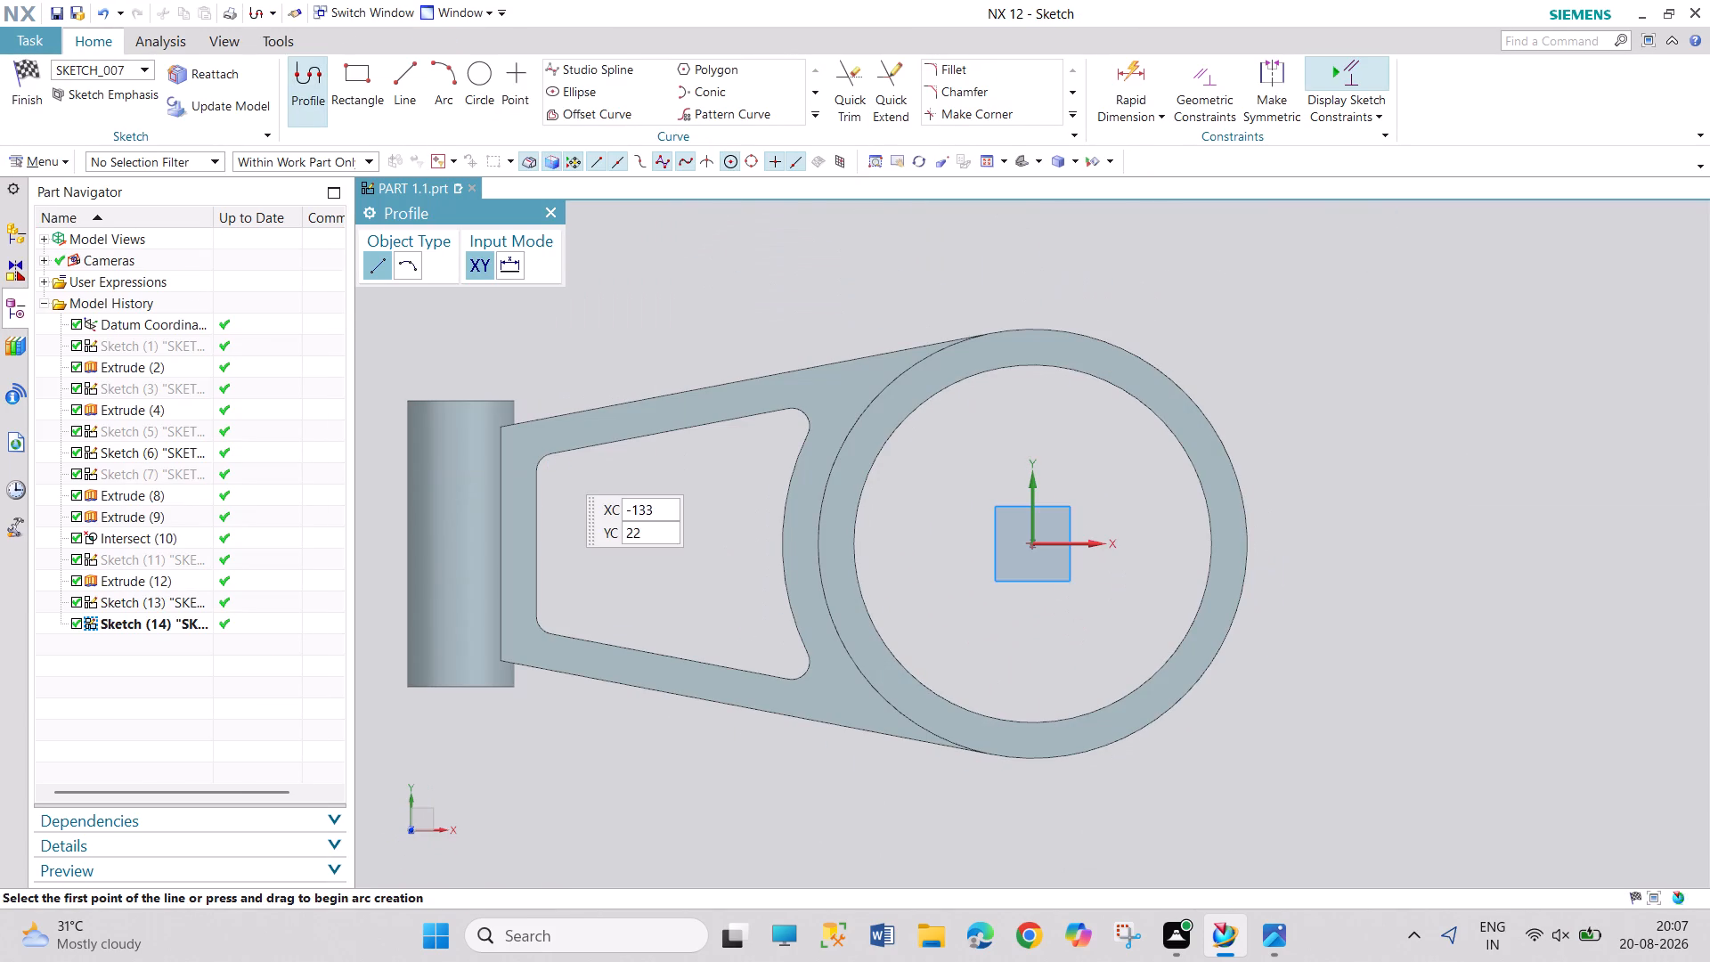
pyautogui.click(548, 209)
pyautogui.click(9, 76)
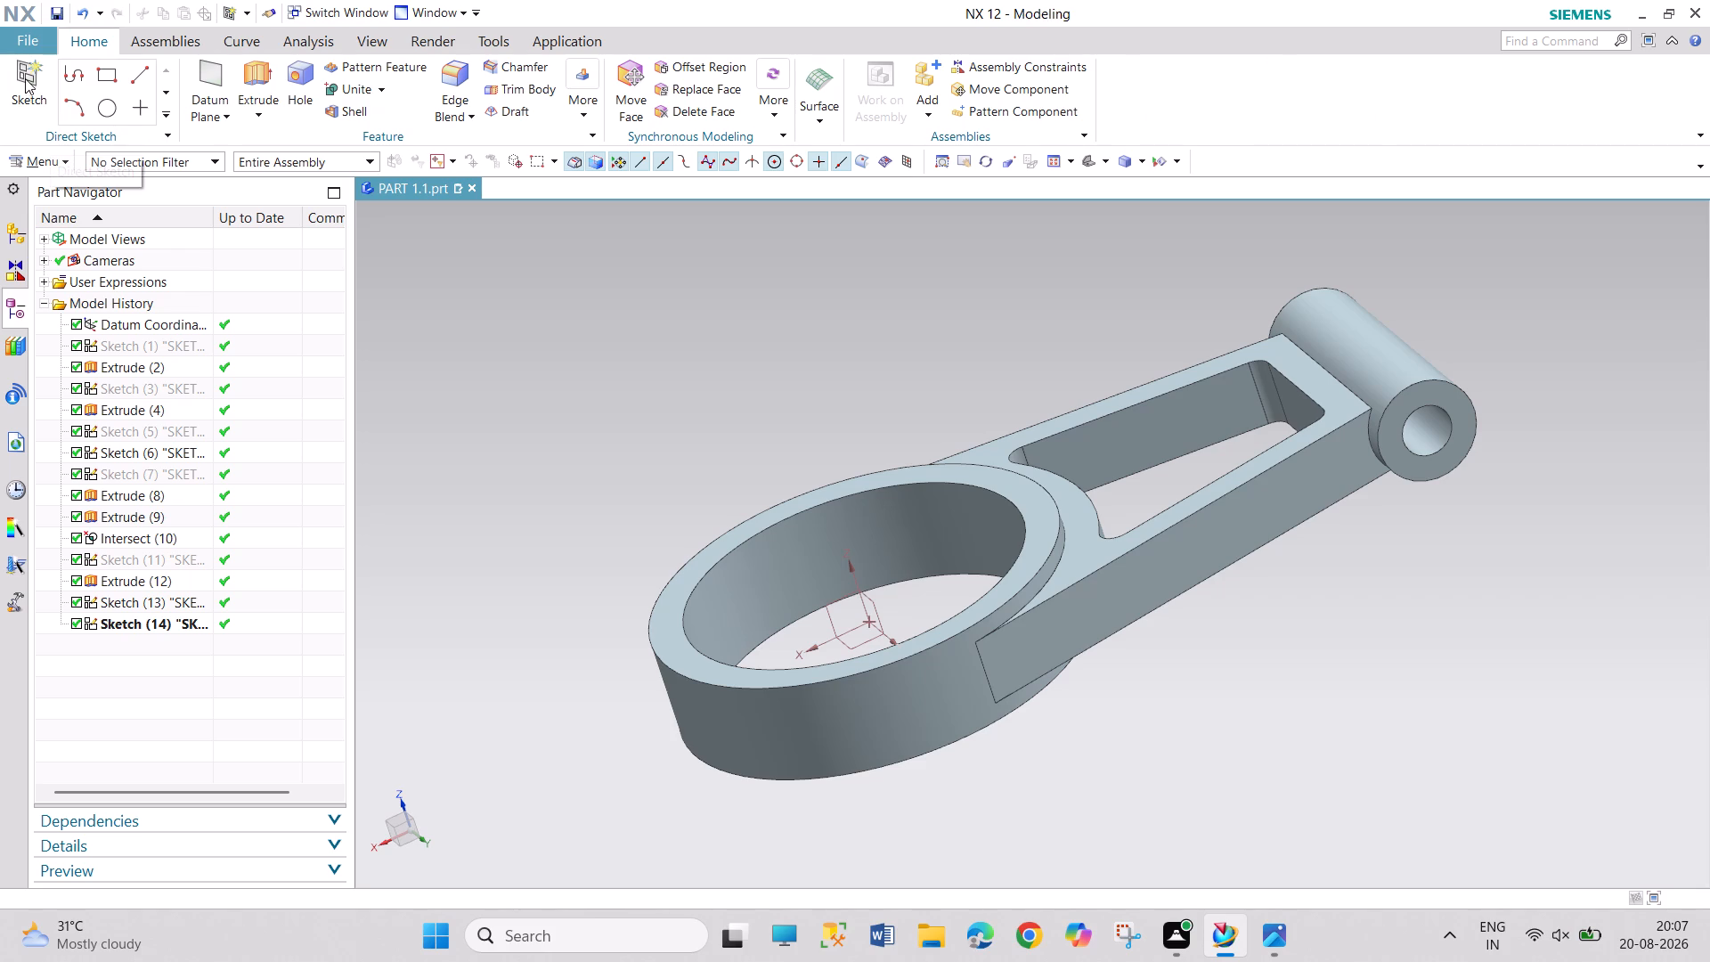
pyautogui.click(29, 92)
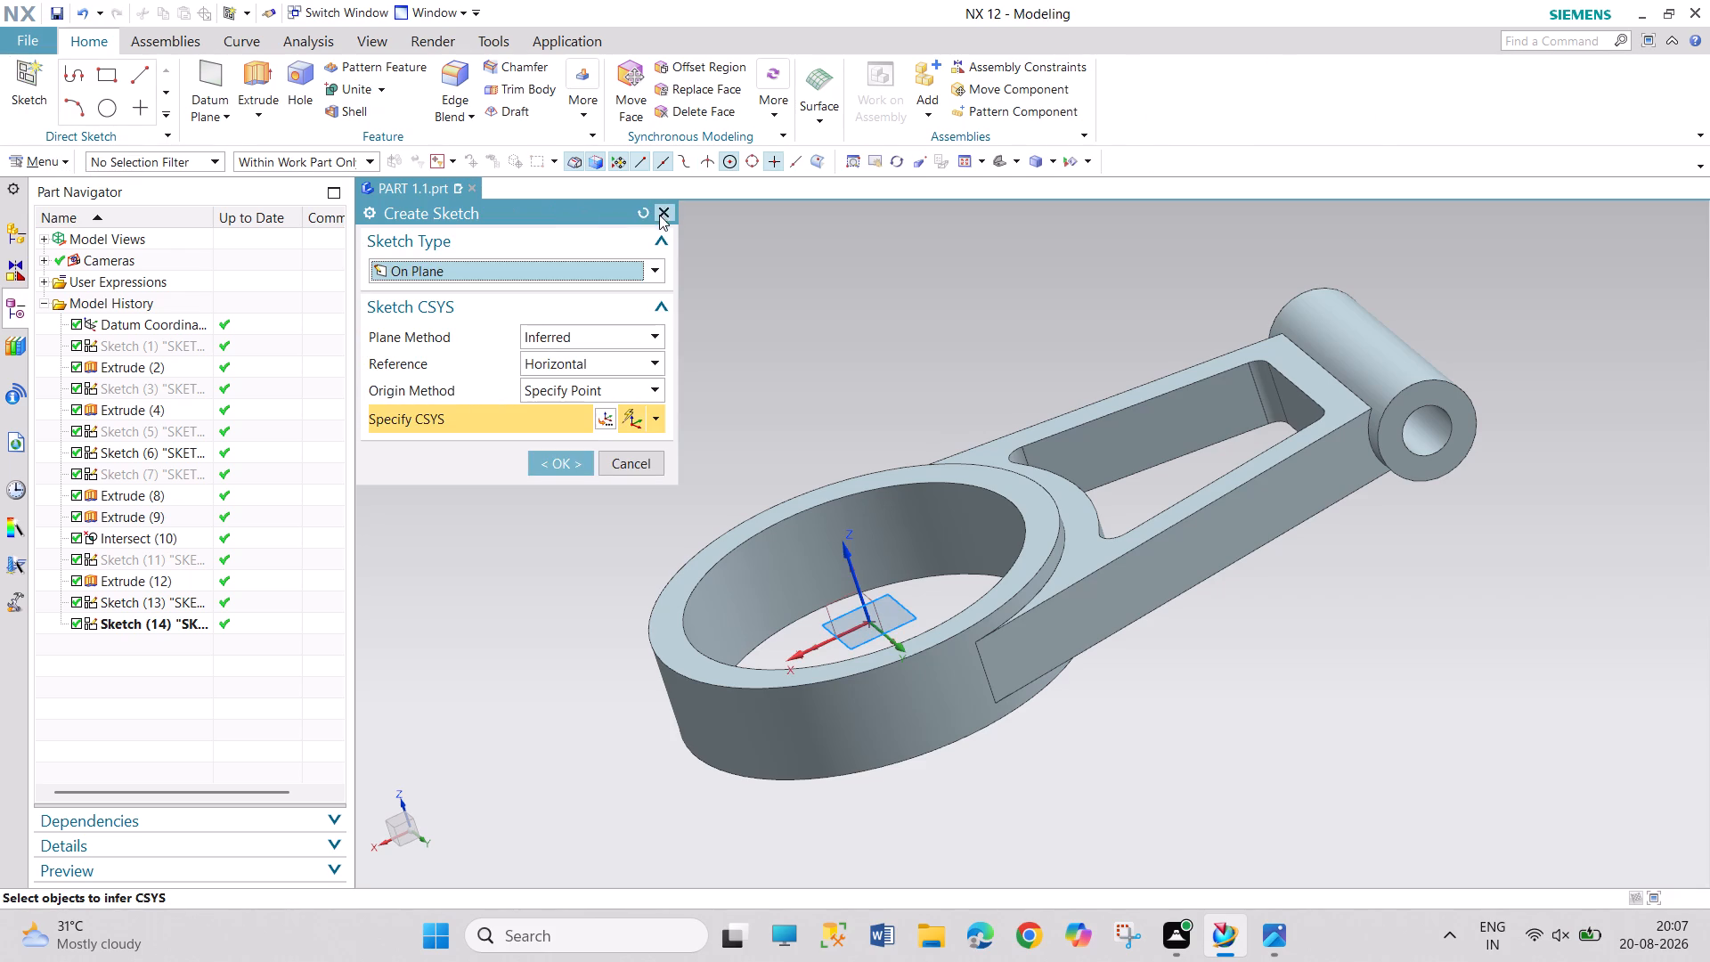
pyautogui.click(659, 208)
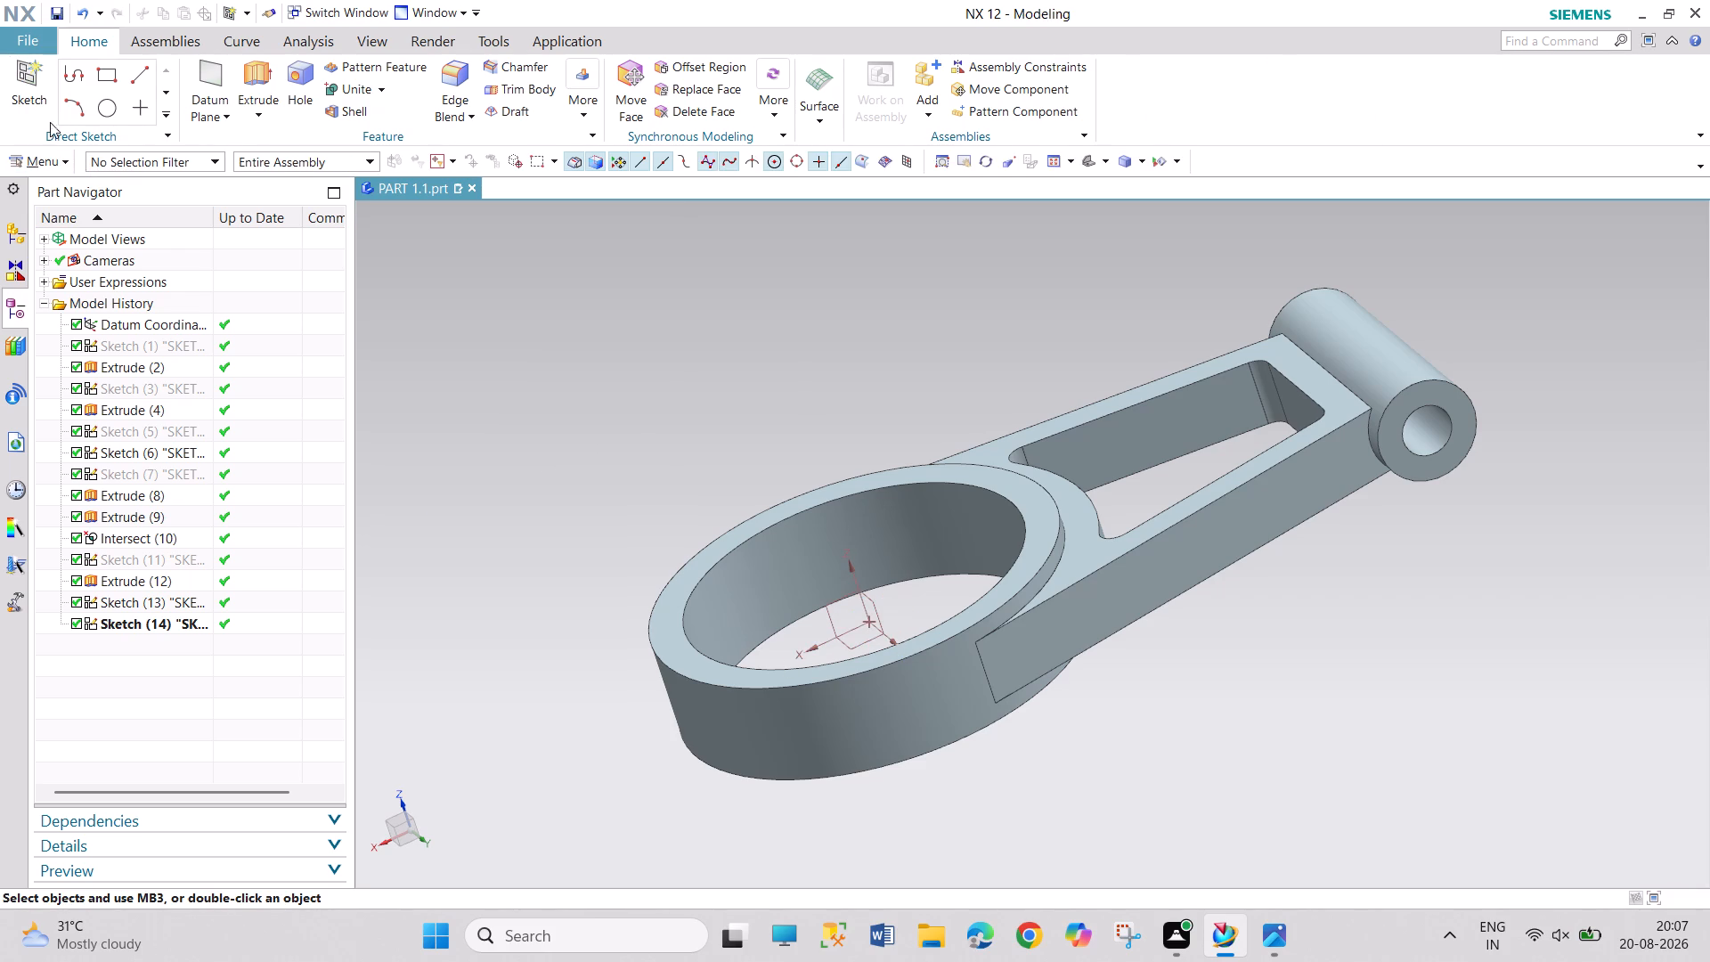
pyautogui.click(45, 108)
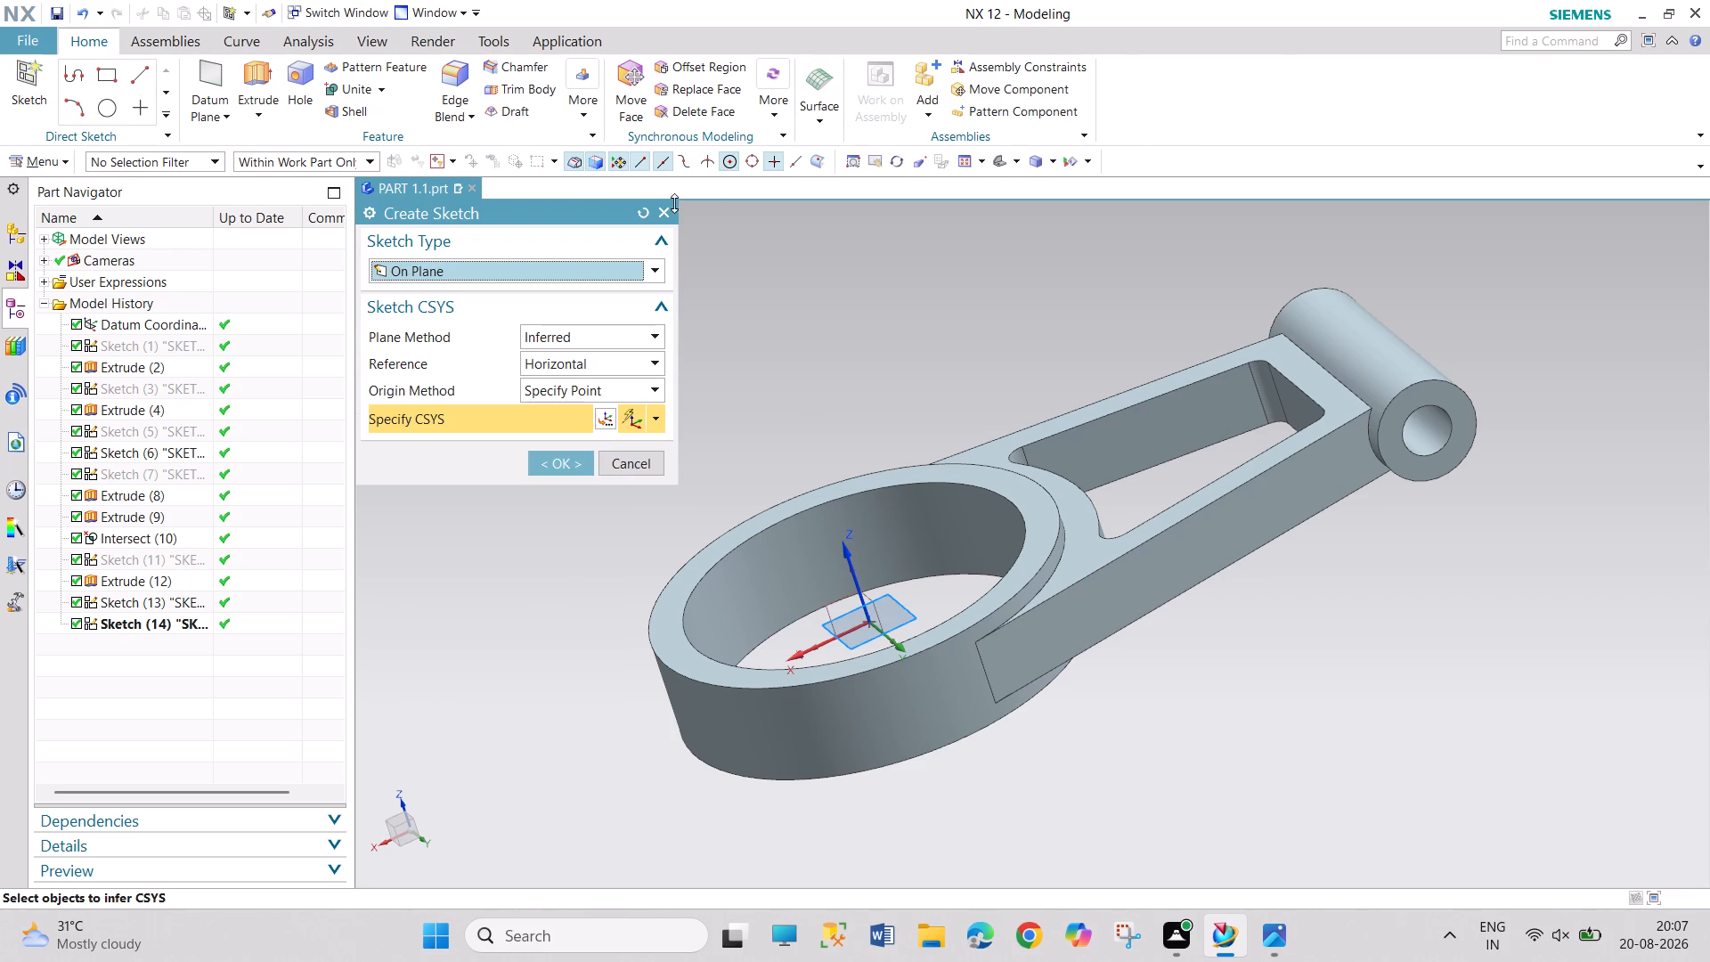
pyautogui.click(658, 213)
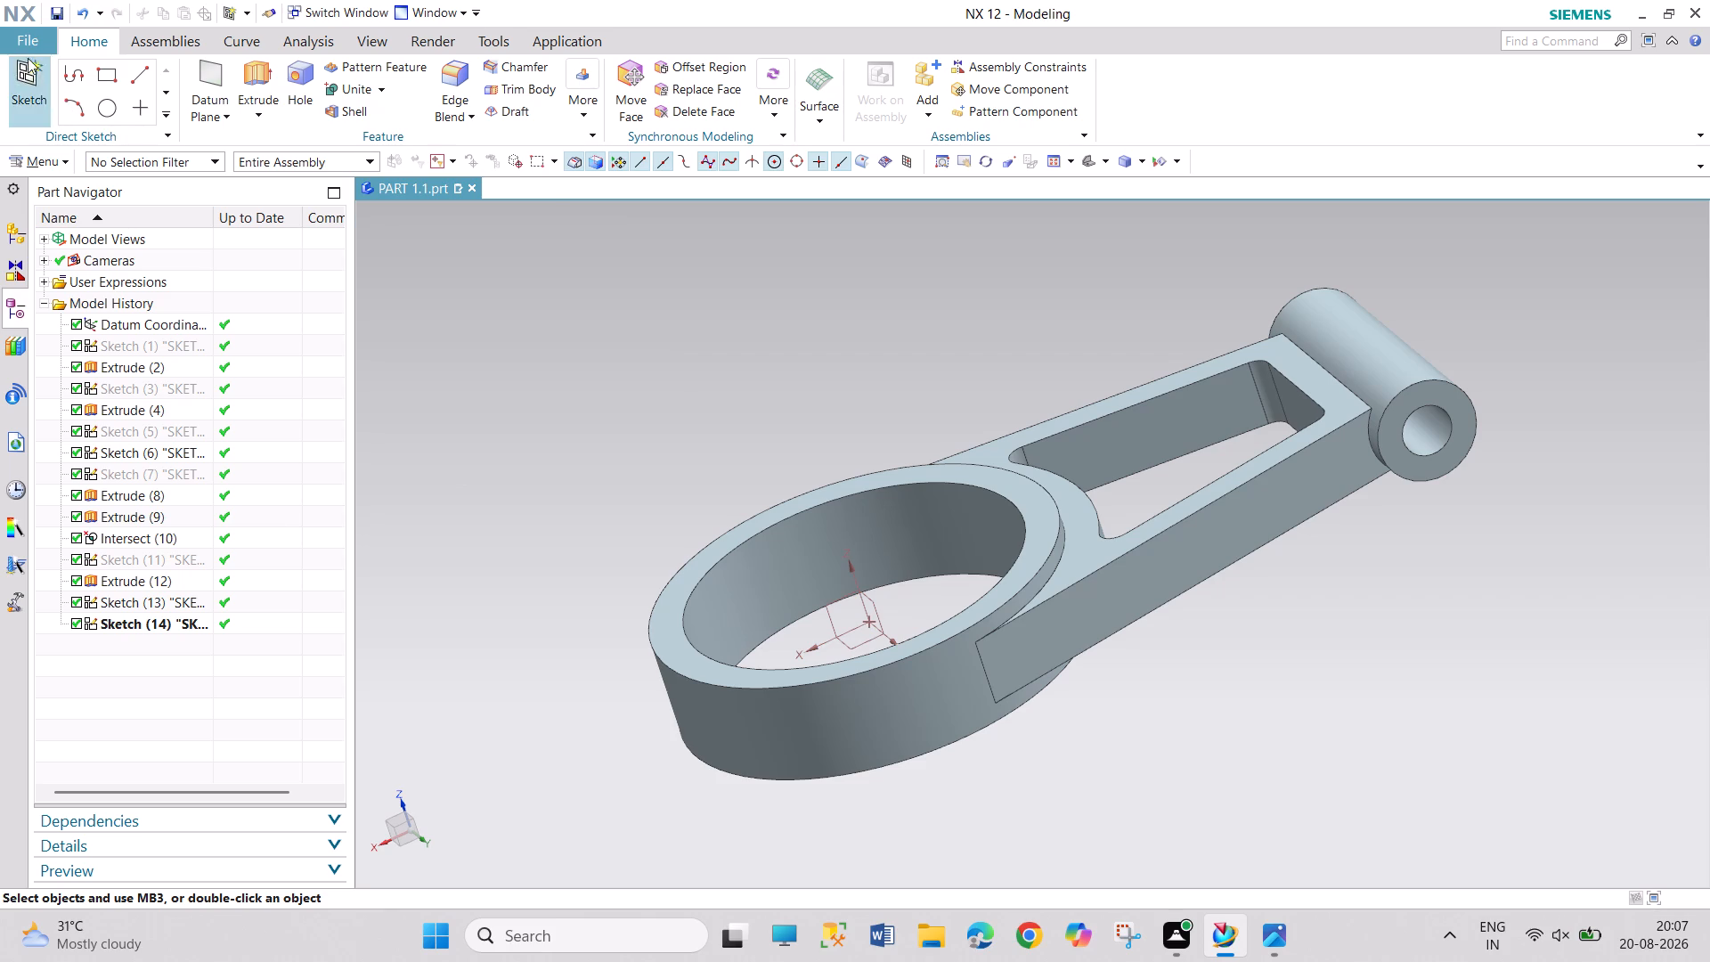
# Create a new part file from the Model template in millimetres.
pyautogui.click(26, 43)
pyautogui.click(75, 75)
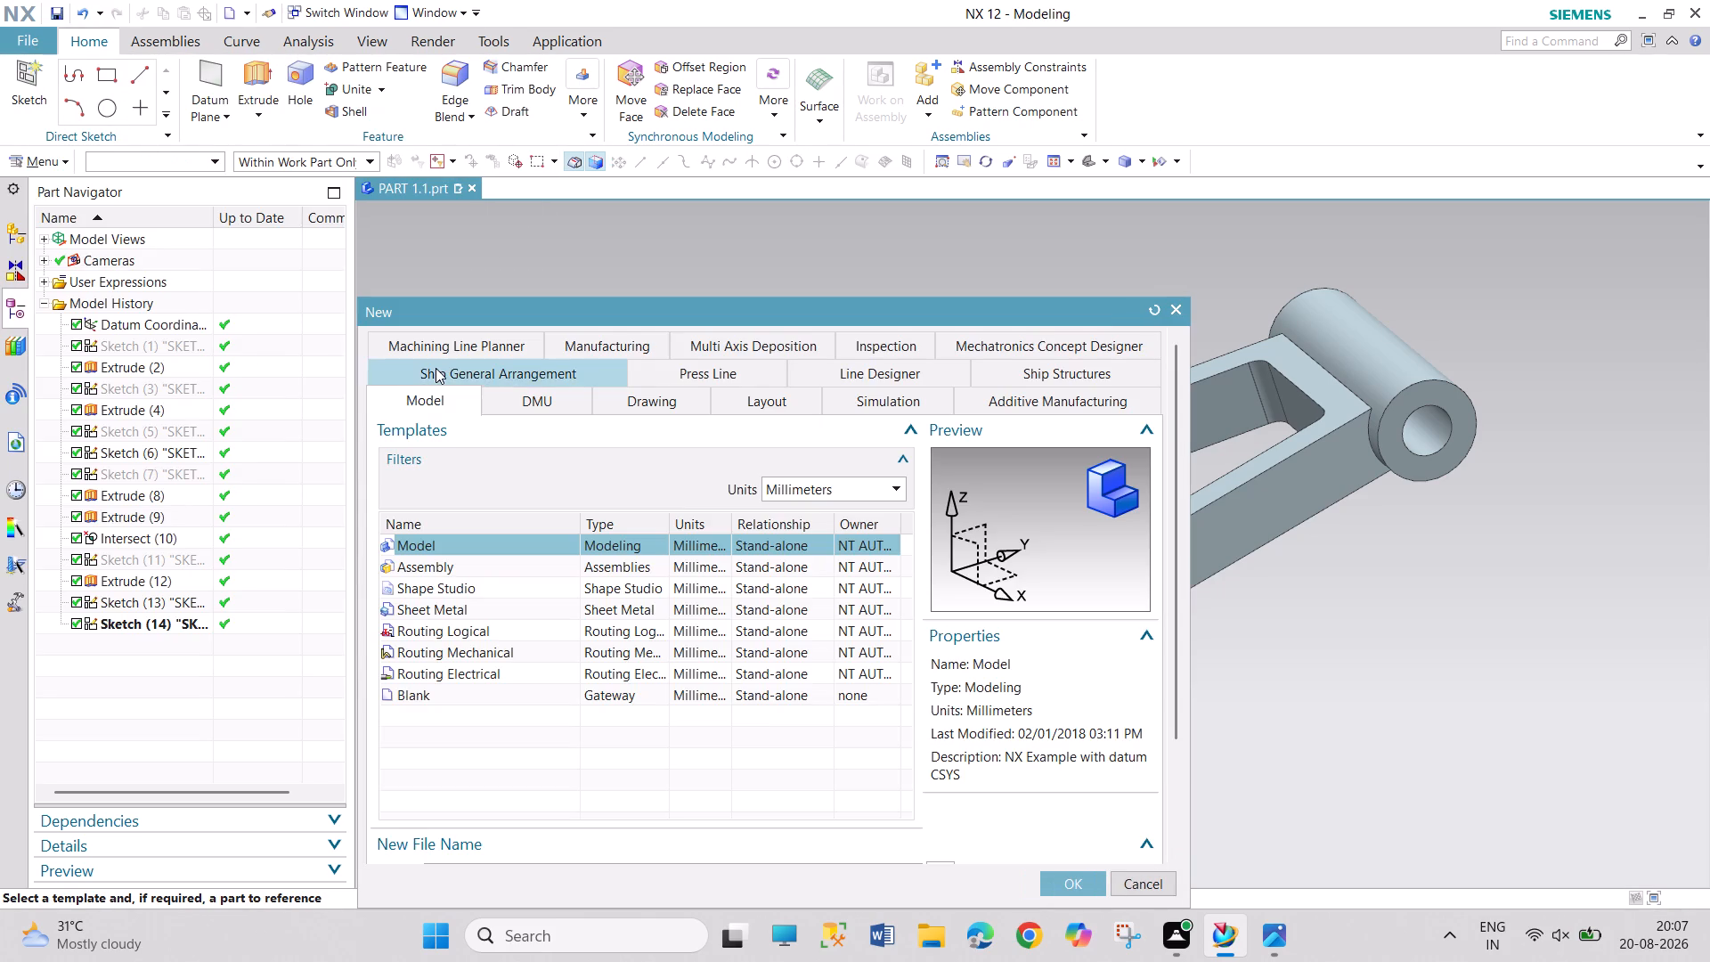
pyautogui.click(1046, 879)
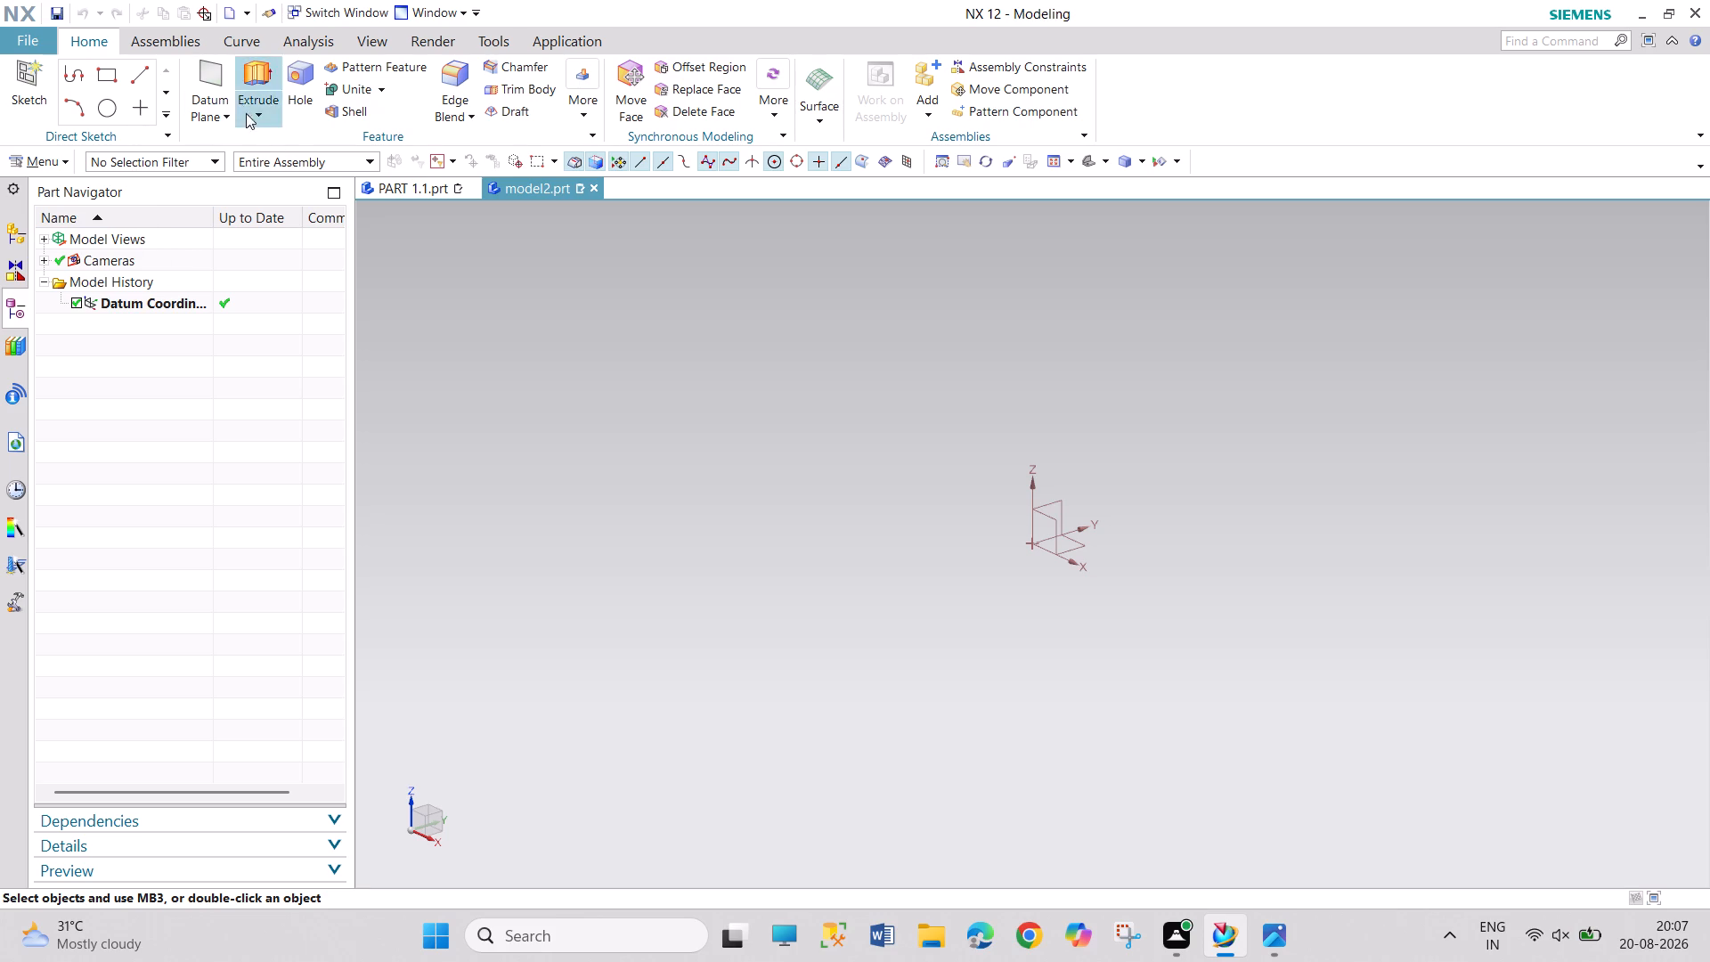
# Sketch a rectangle from its centre at the origin on the XY plane, about 111 mm wide.
pyautogui.click(110, 77)
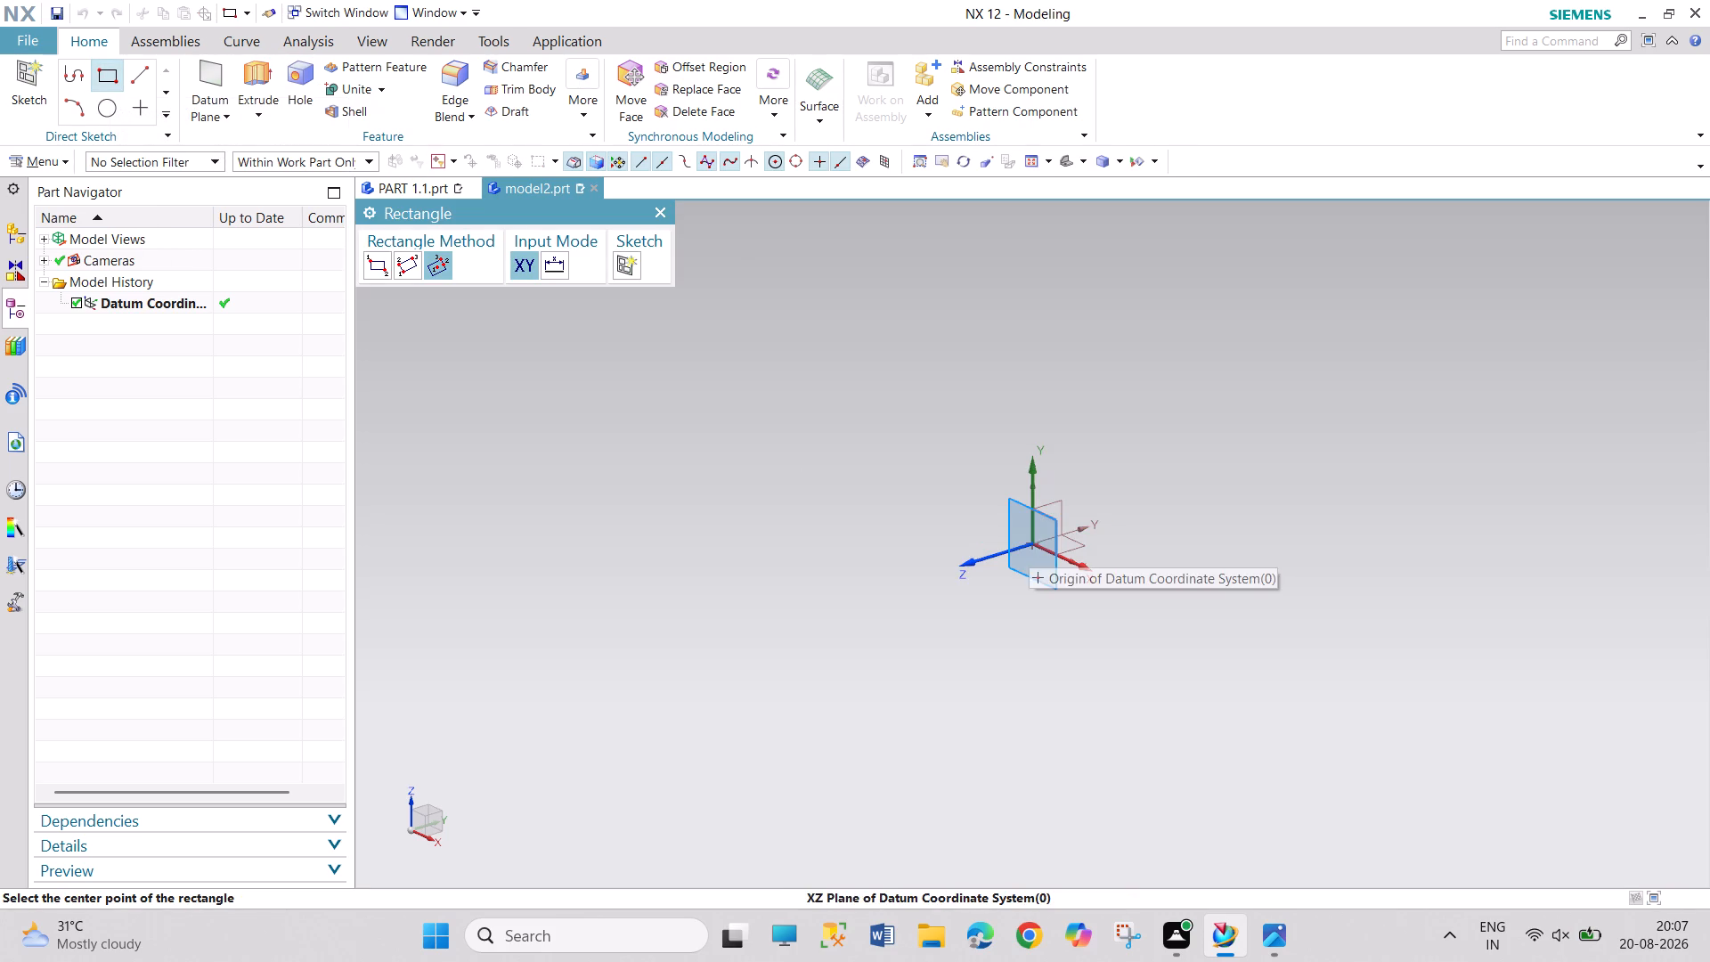
pyautogui.moveTo(1032, 542); pyautogui.dragTo(1032, 553)
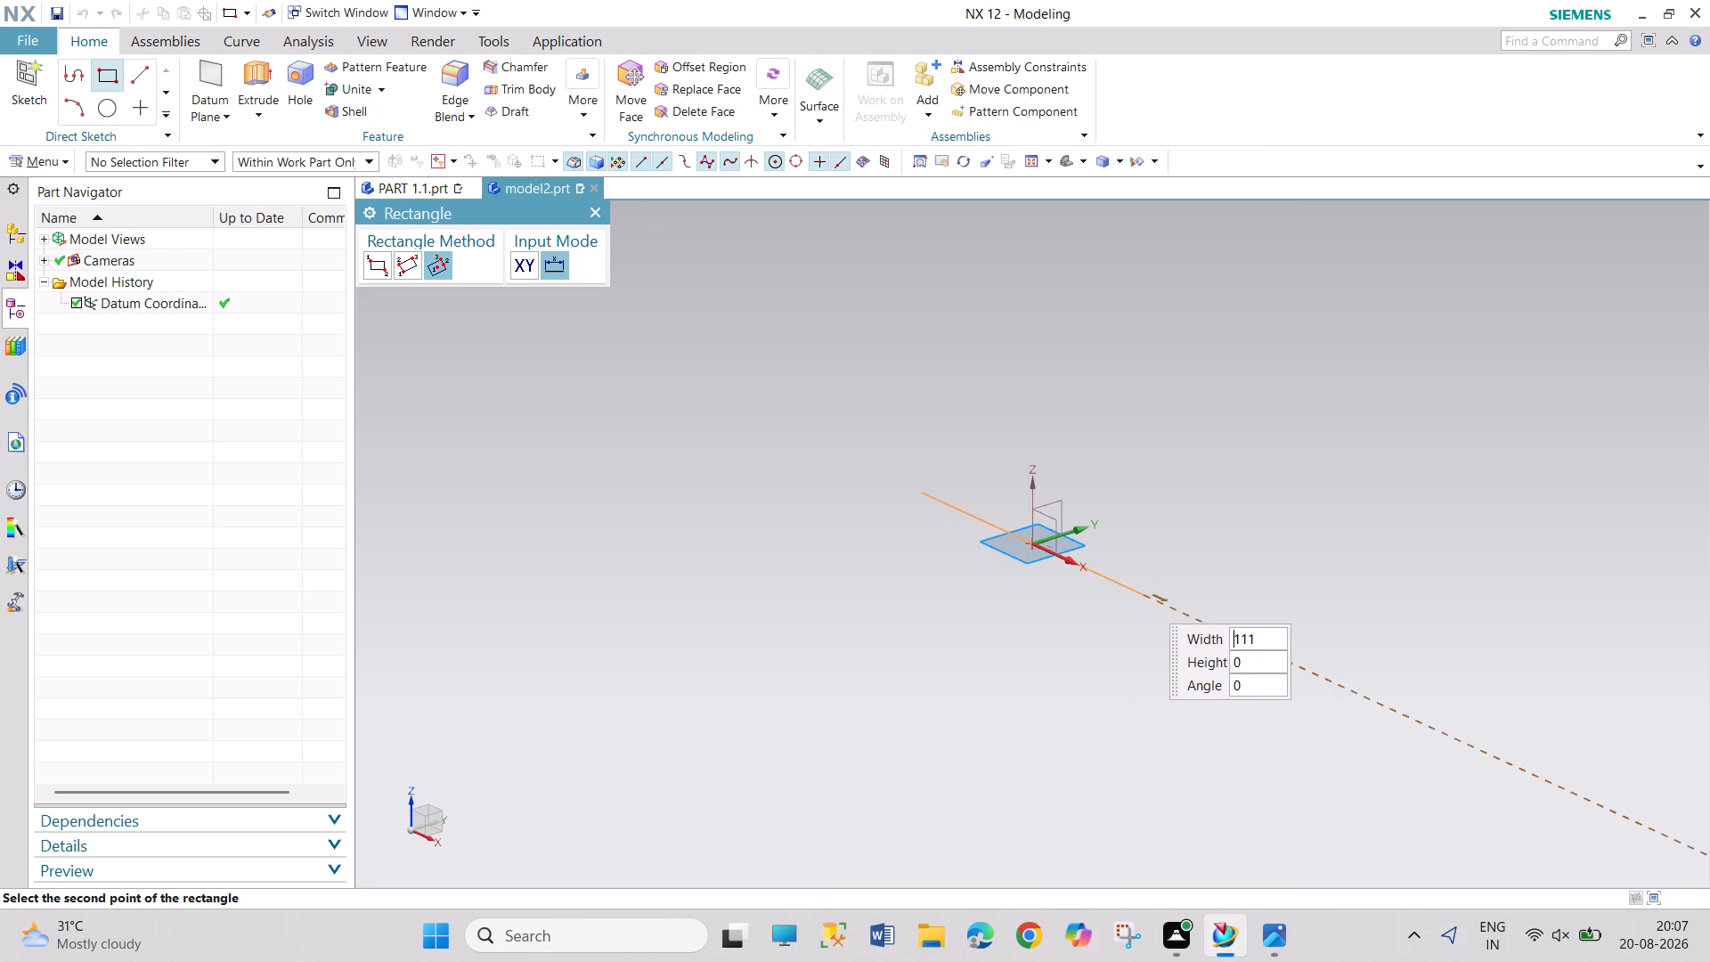
pyautogui.click(1140, 594)
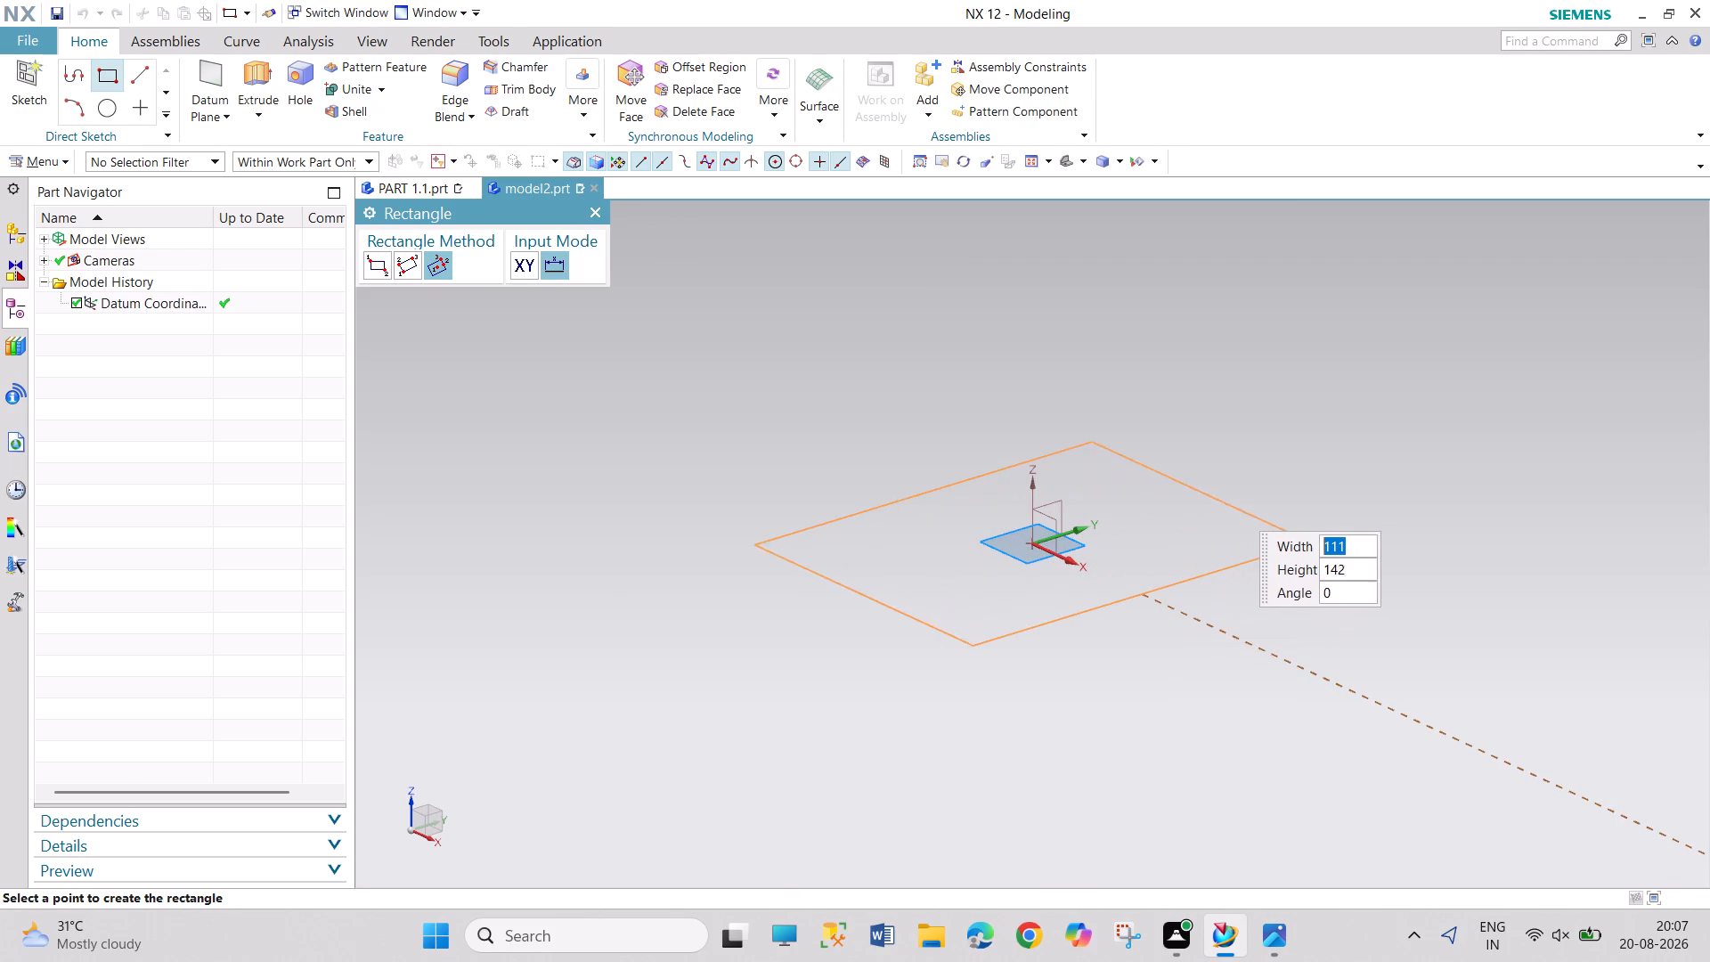
pyautogui.click(1287, 457)
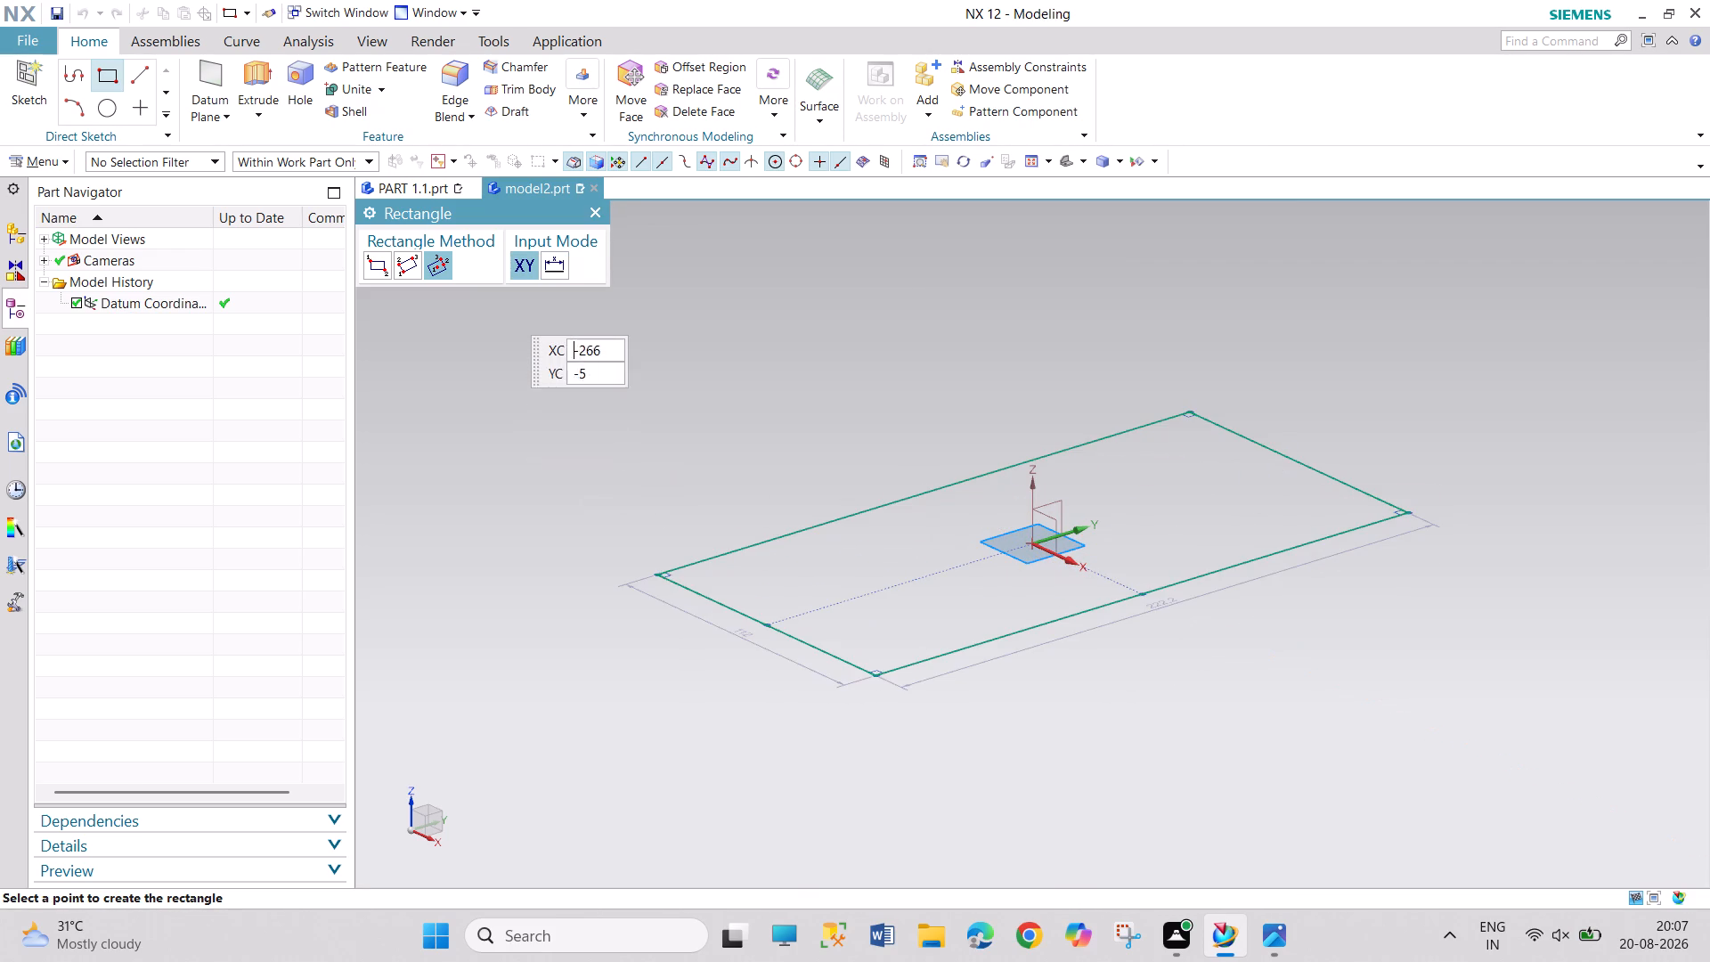
pyautogui.click(600, 215)
# Extrude the rectangle upward into a solid block, keeping the default distance.
pyautogui.click(594, 65)
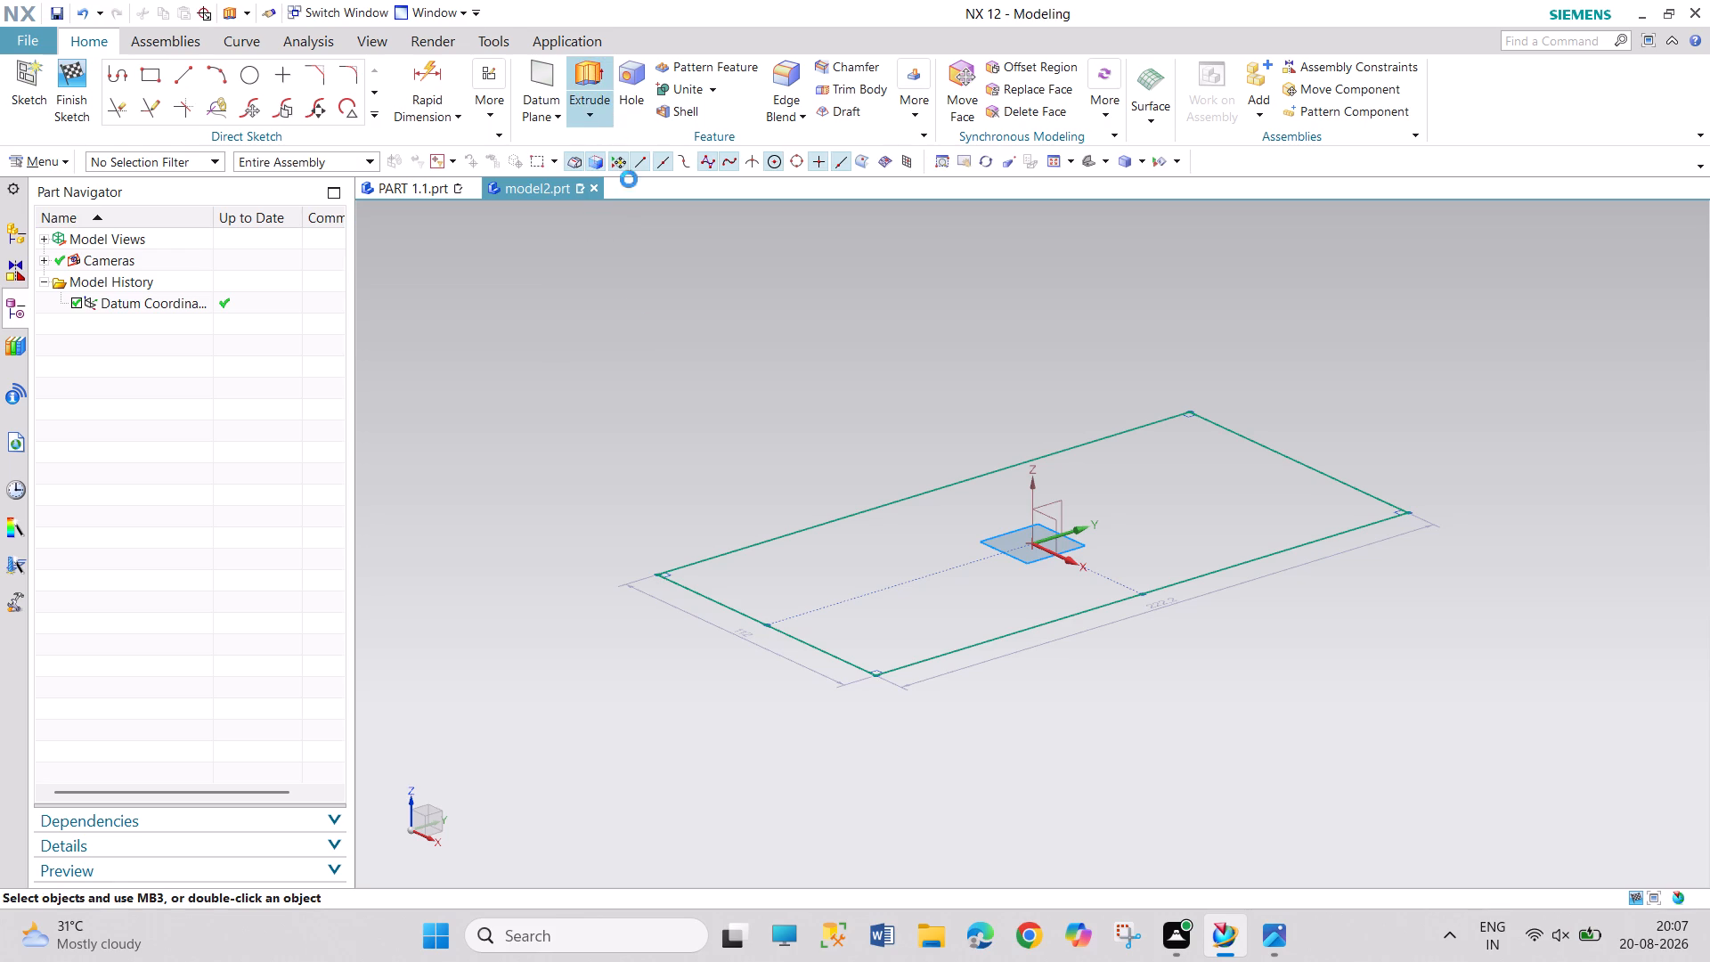
pyautogui.click(496, 721)
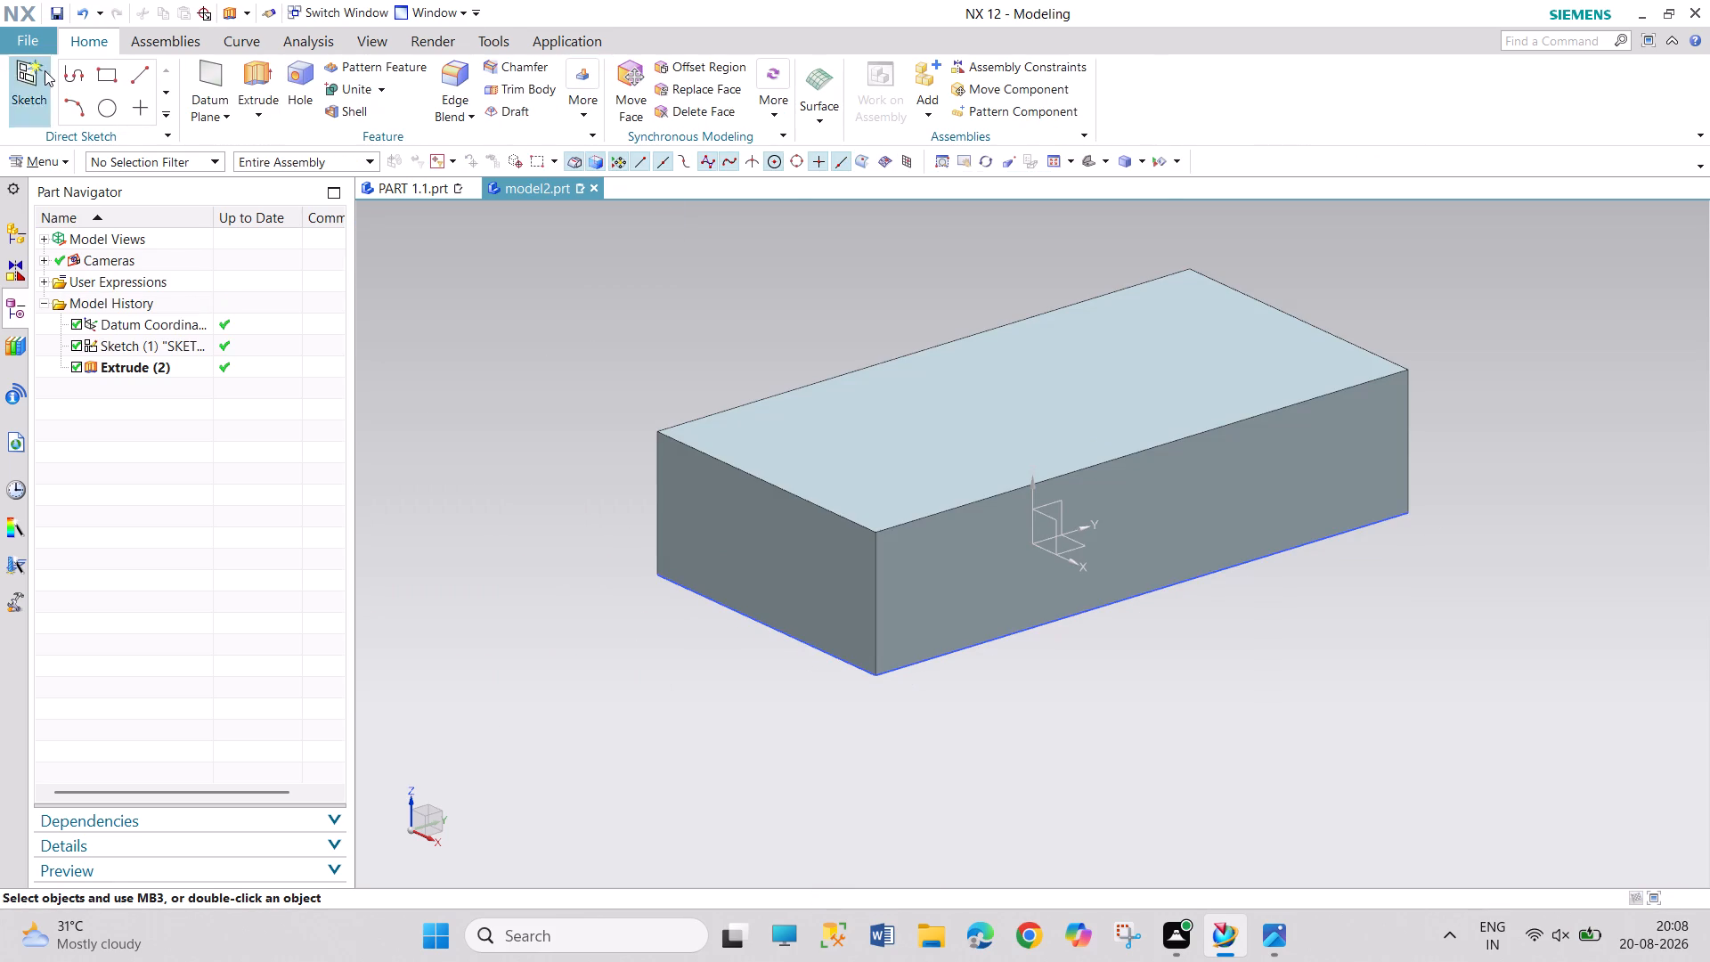
# Sketch a circle centred on the datum origin on the block's top face and finish the sketch.
pyautogui.click(27, 100)
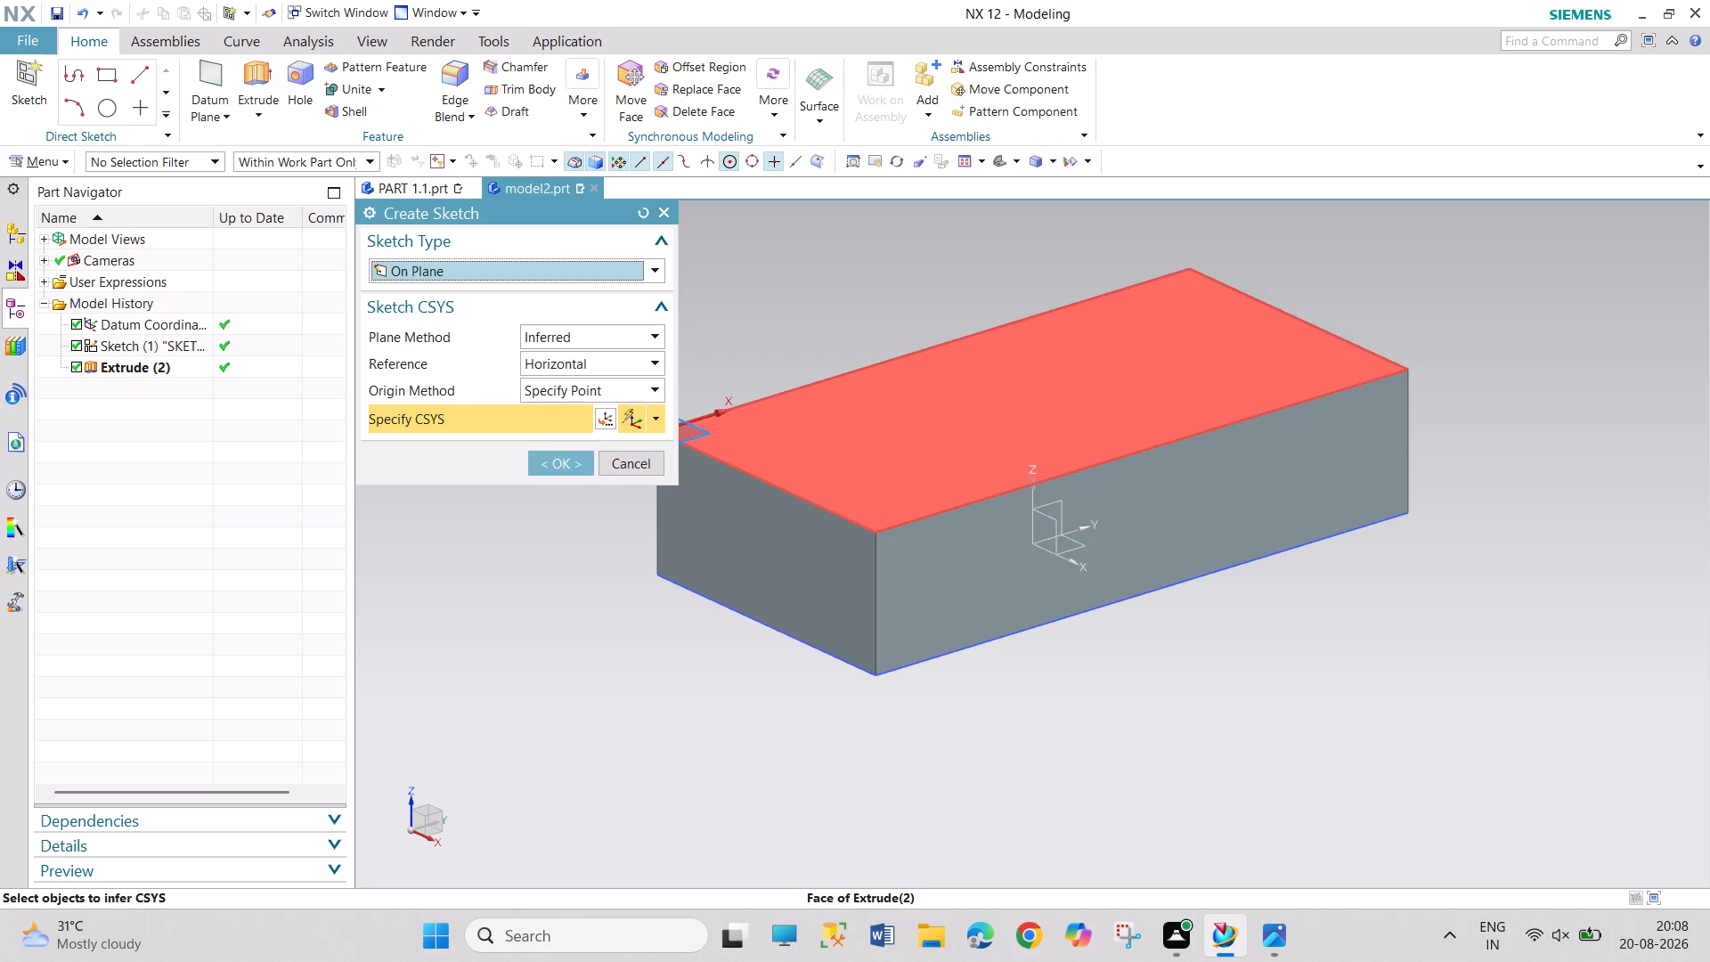
pyautogui.click(803, 430)
pyautogui.click(552, 470)
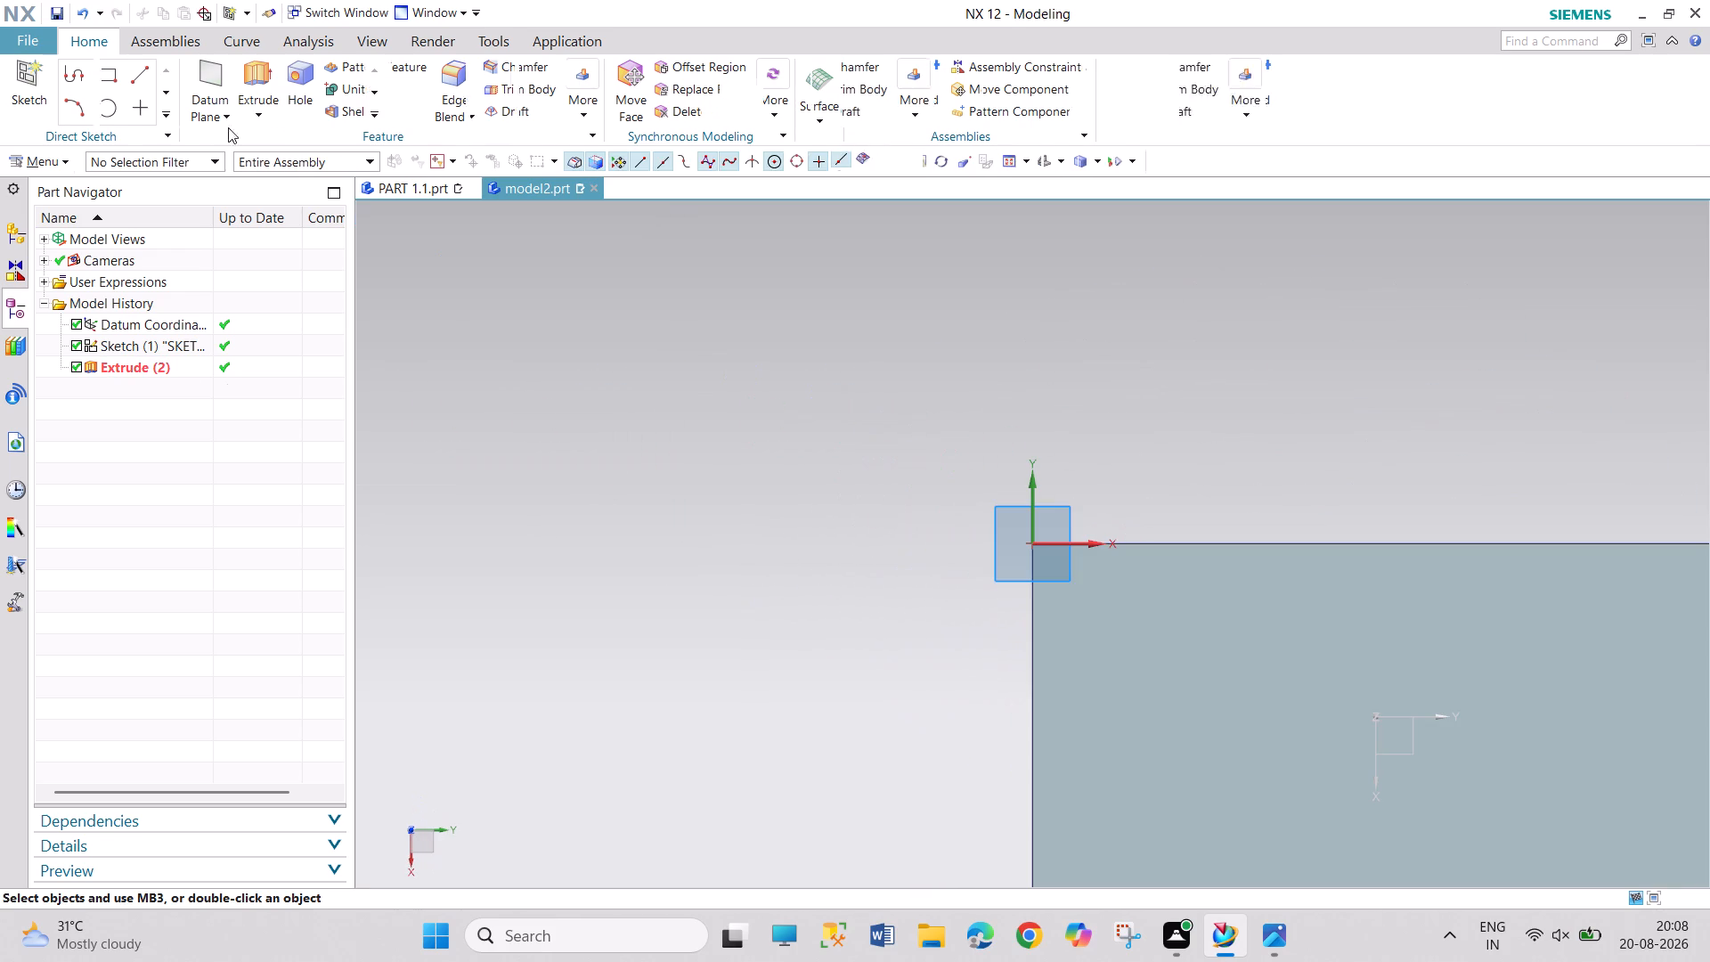
pyautogui.scroll(4, 1437, 797)
pyautogui.scroll(-4, 1643, 790)
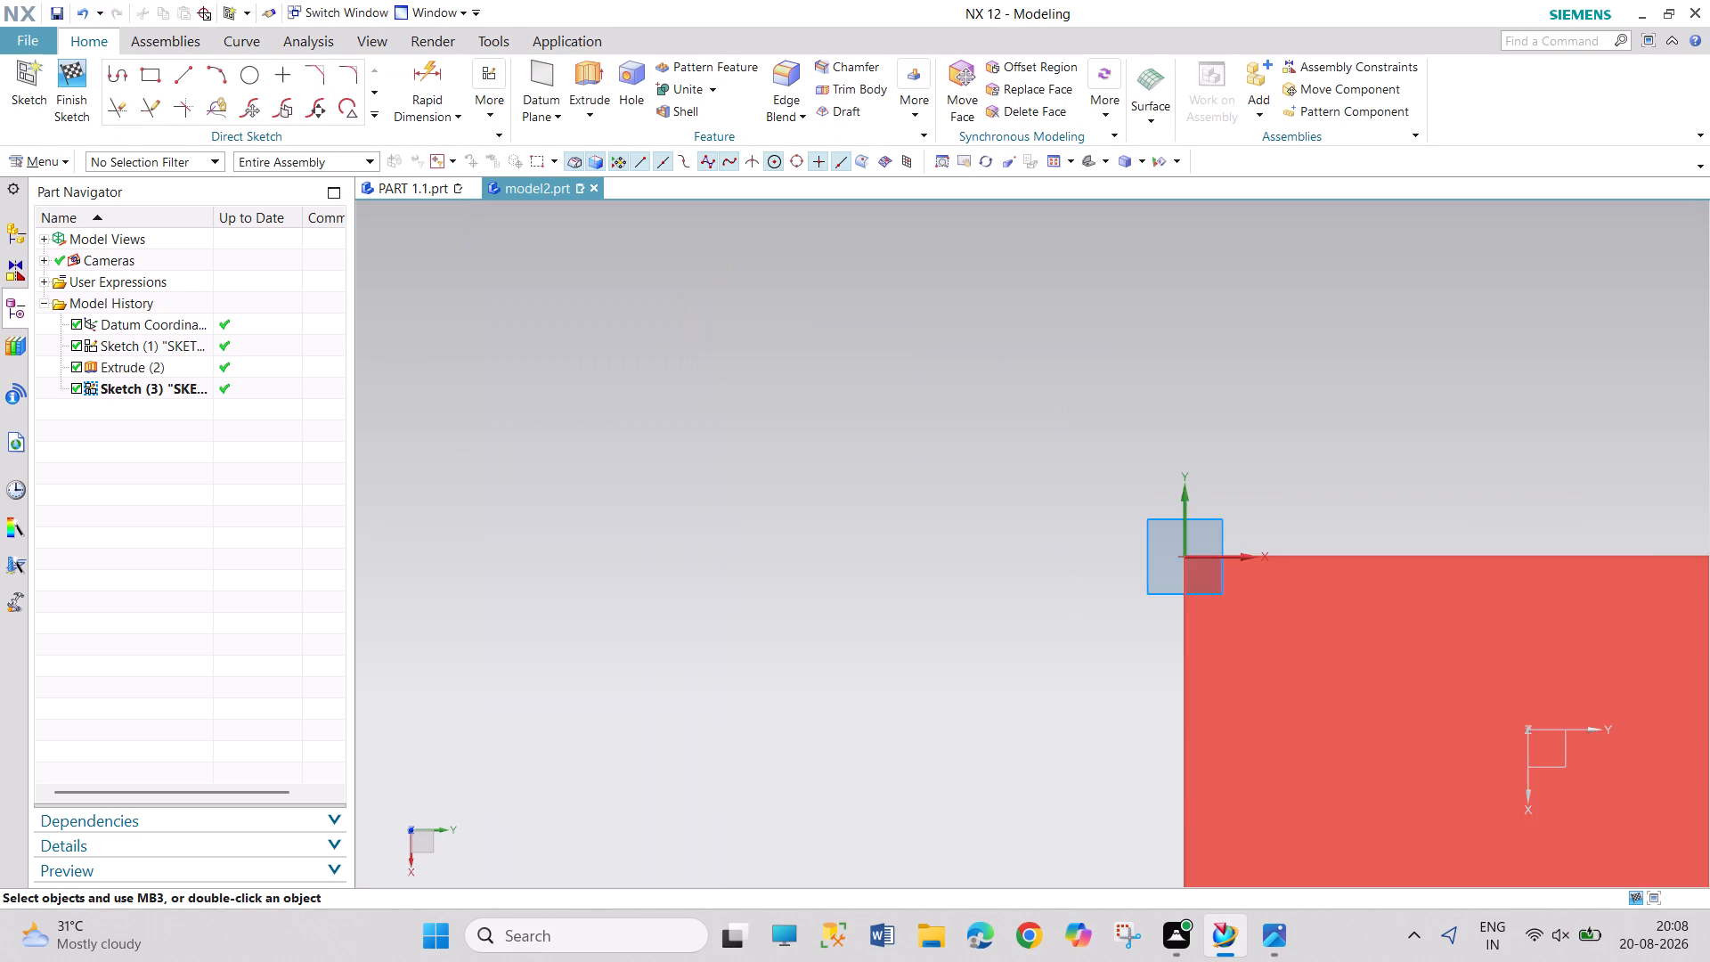
pyautogui.scroll(-1, 1656, 808)
pyautogui.moveTo(1494, 783); pyautogui.dragTo(1451, 777, button='middle')
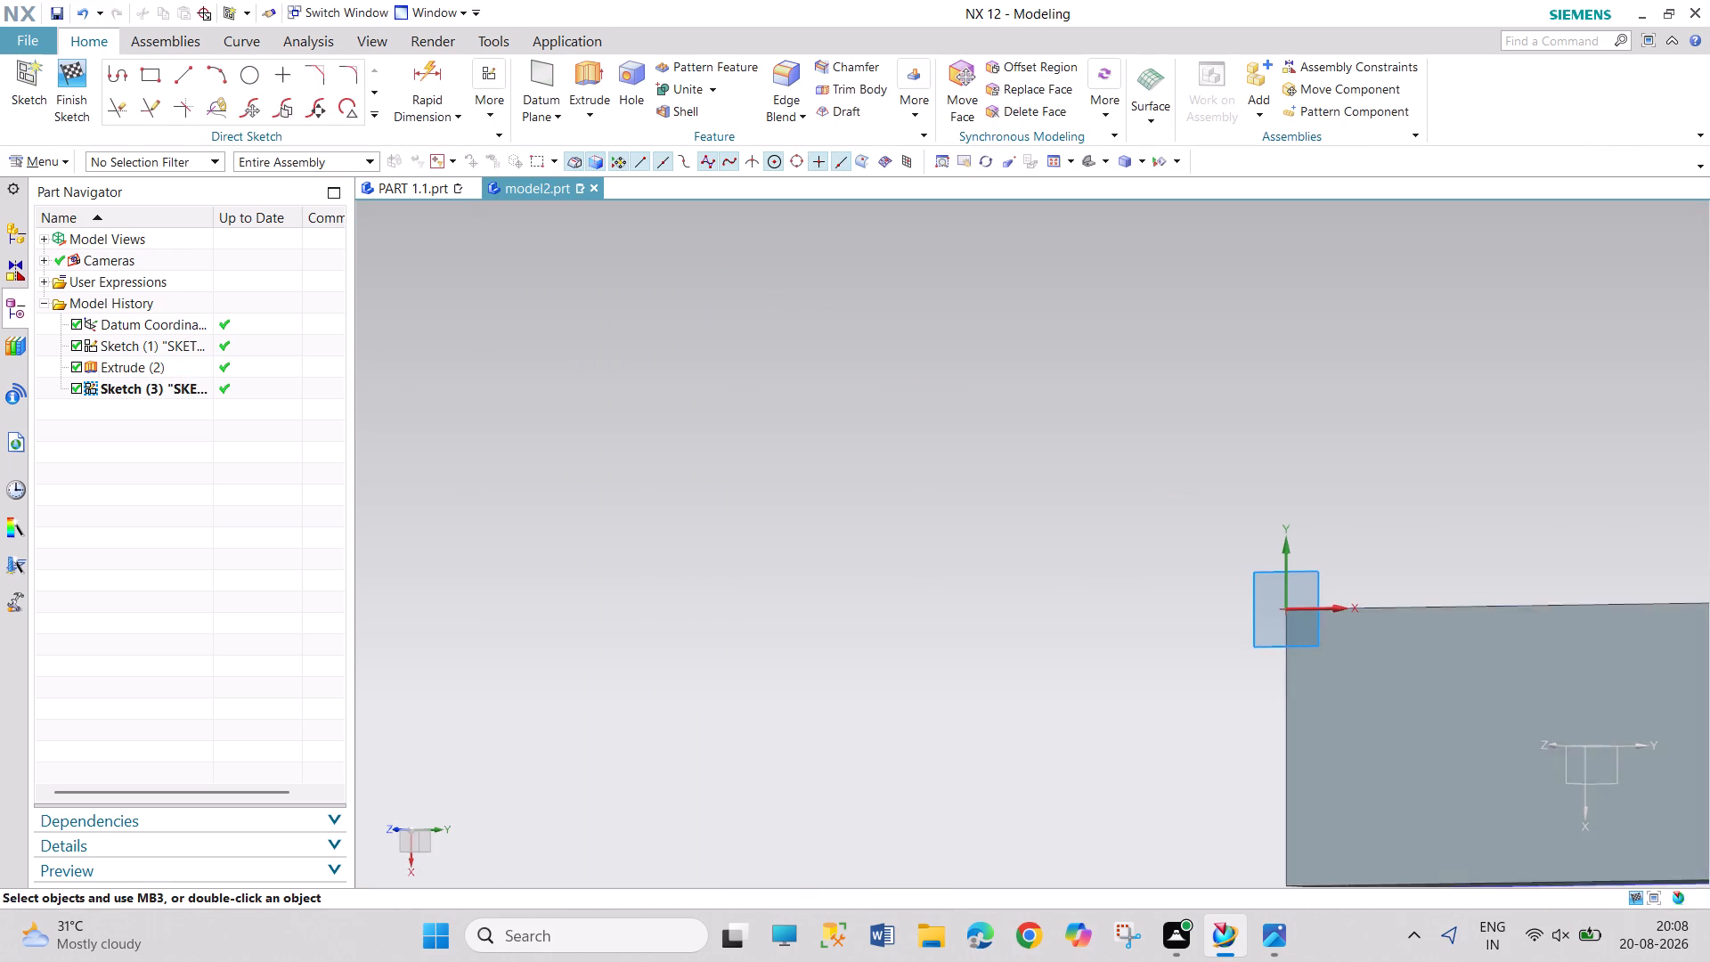
pyautogui.moveTo(1456, 777); pyautogui.dragTo(805, 504, button='middle')
pyautogui.moveTo(1457, 777); pyautogui.dragTo(810, 505, button='right')
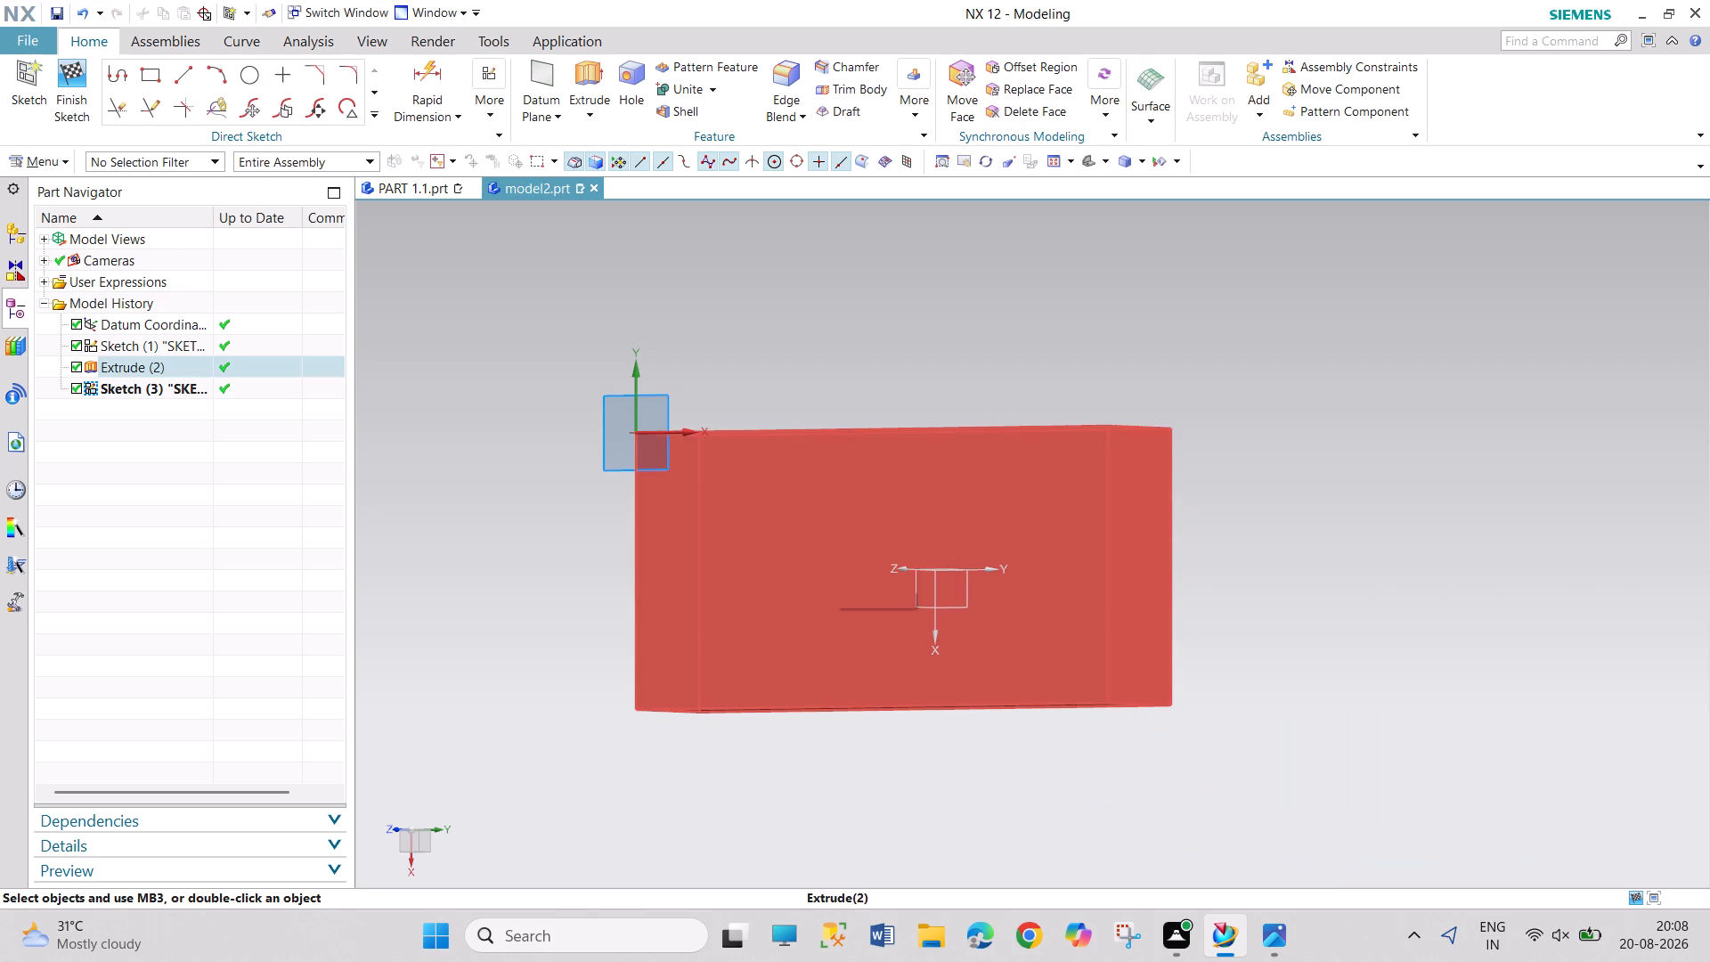
pyautogui.hotkey('shift', 'F8')
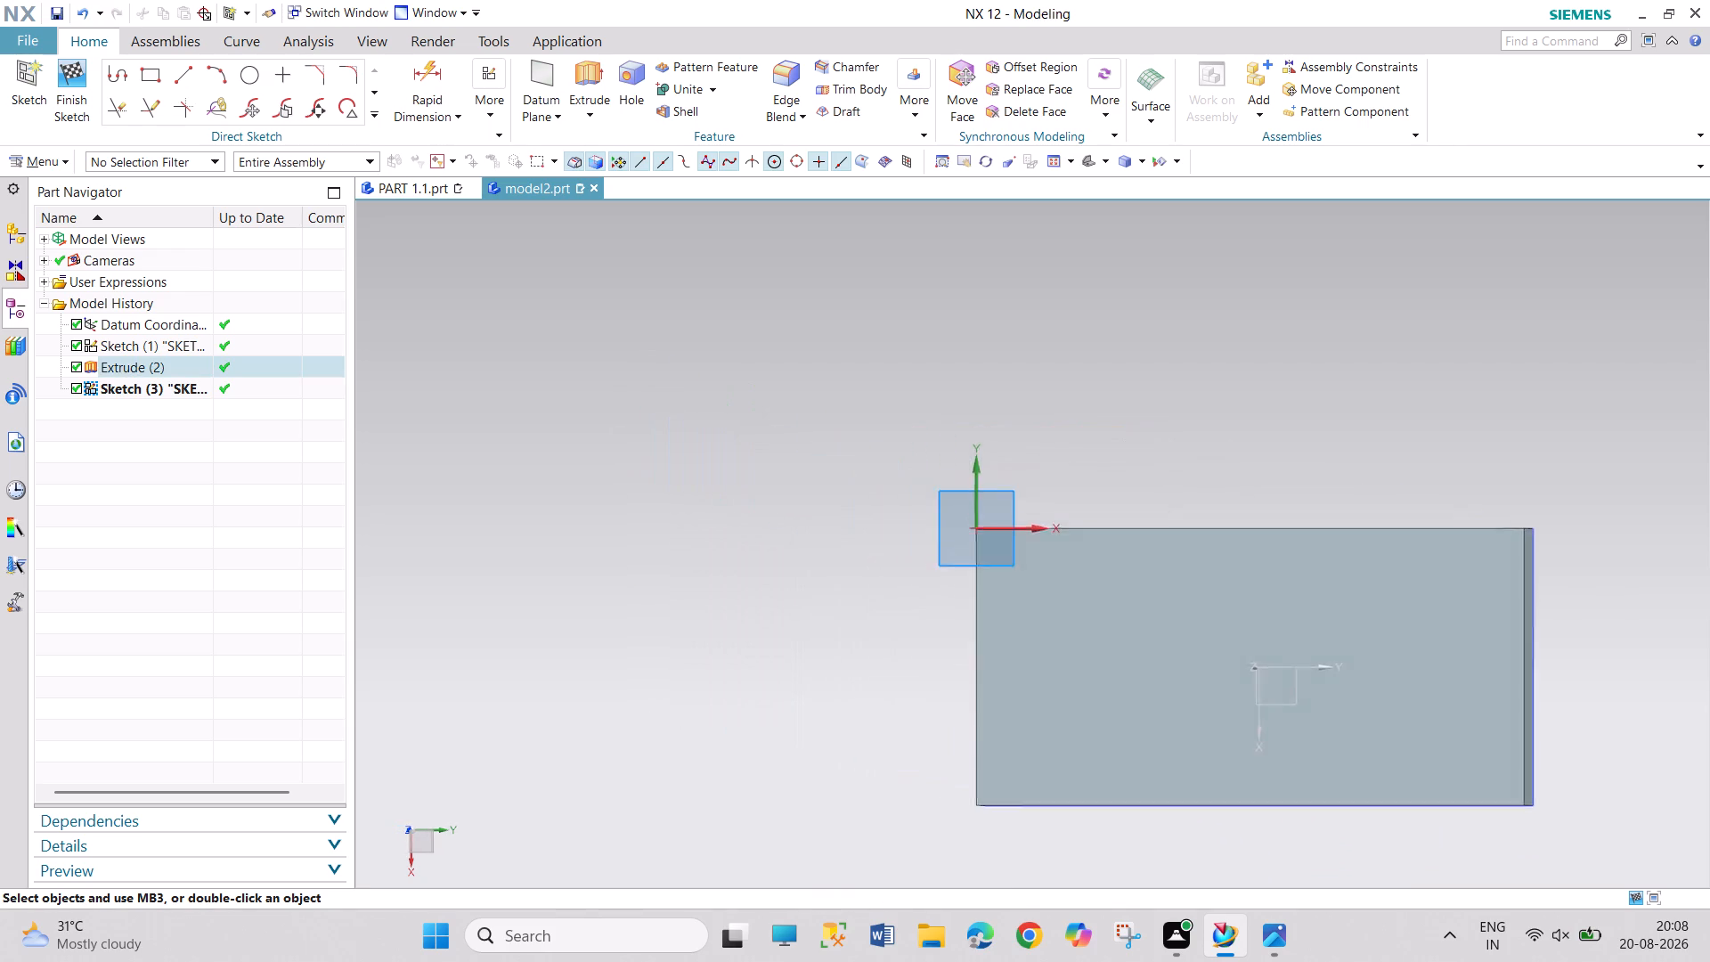
pyautogui.scroll(3, 1665, 855)
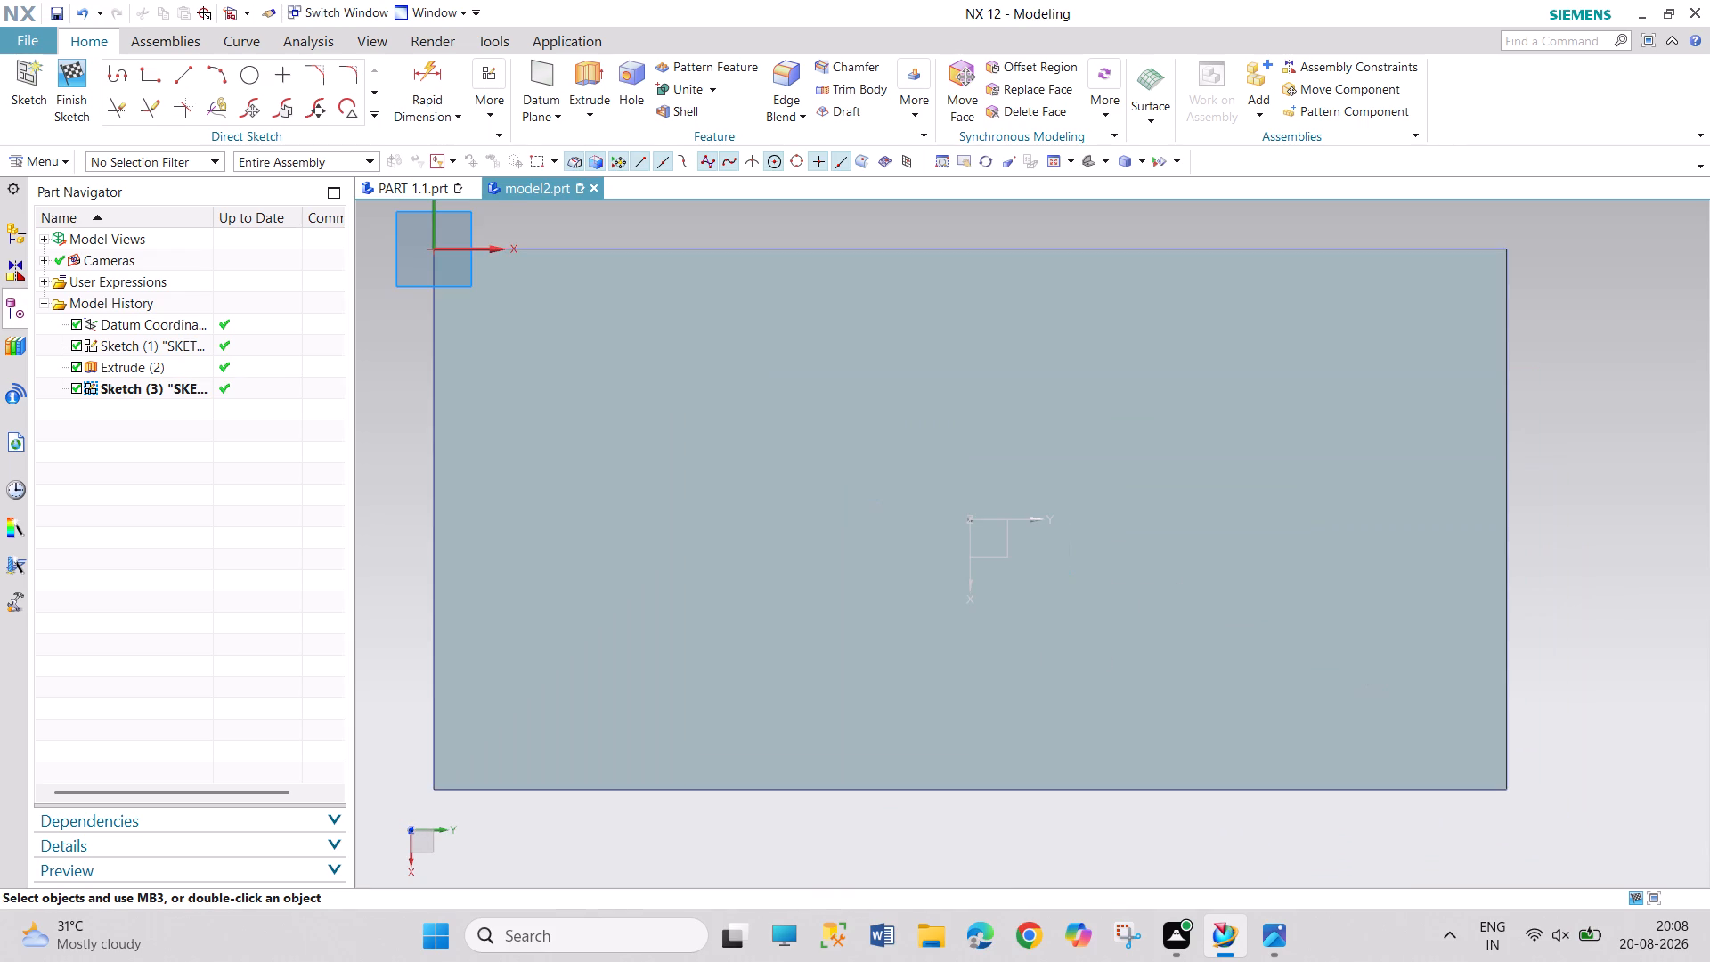
pyautogui.click(242, 67)
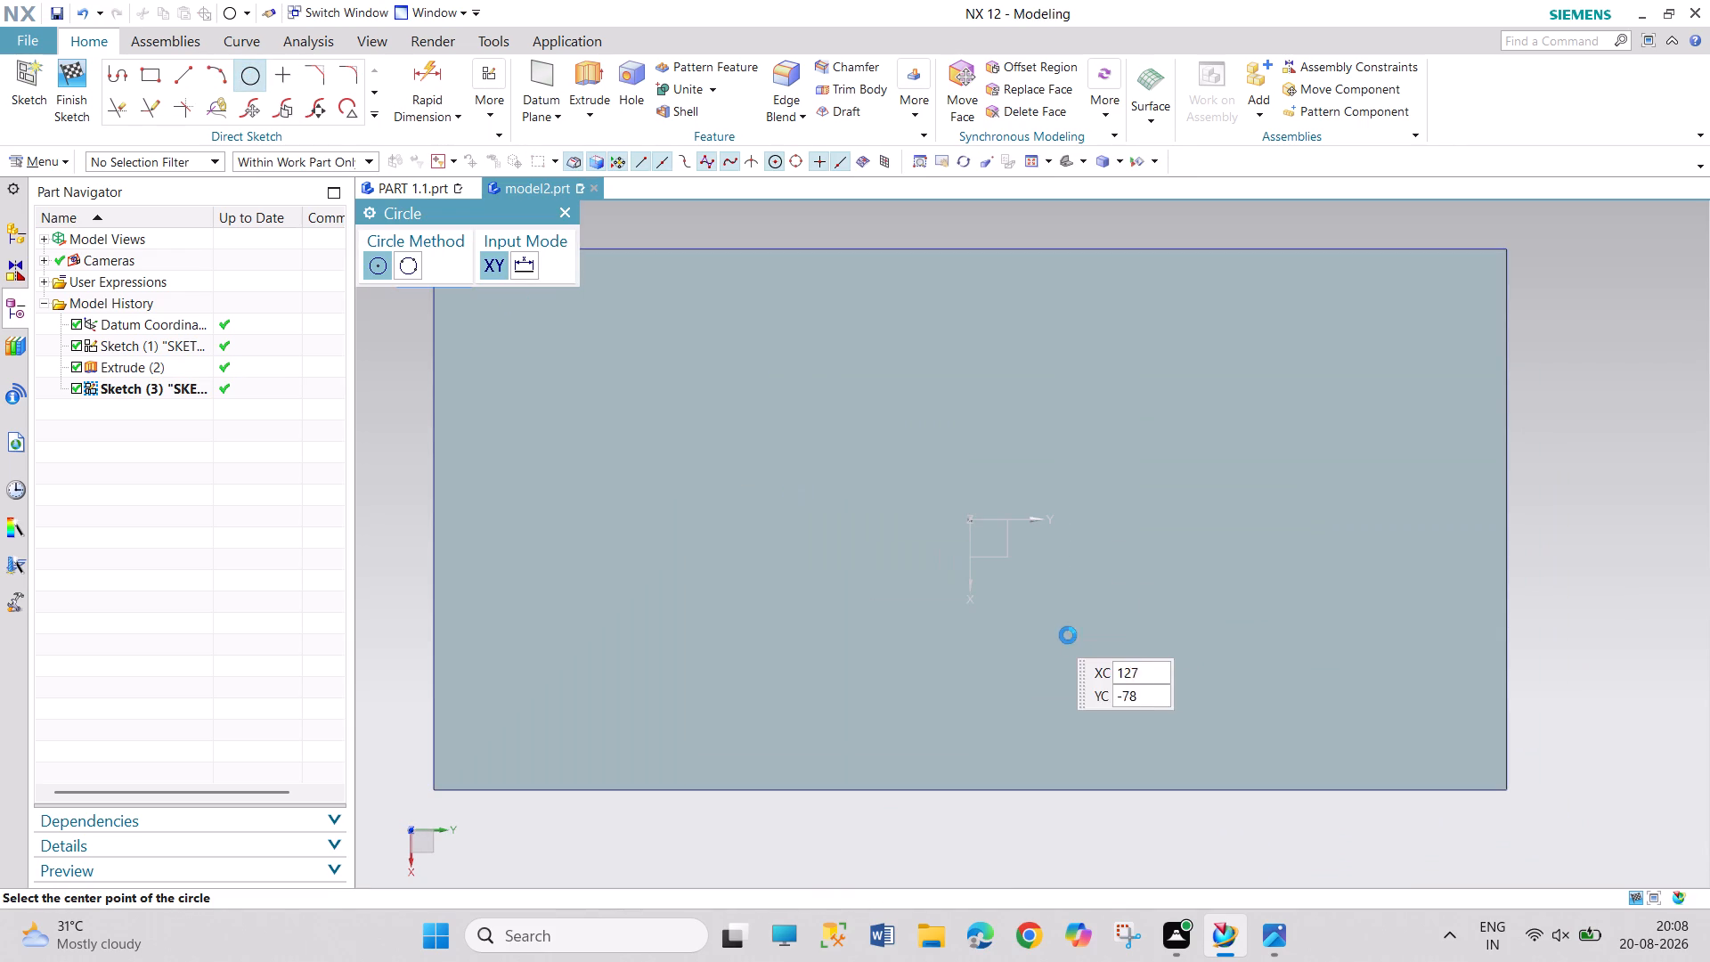
pyautogui.click(970, 518)
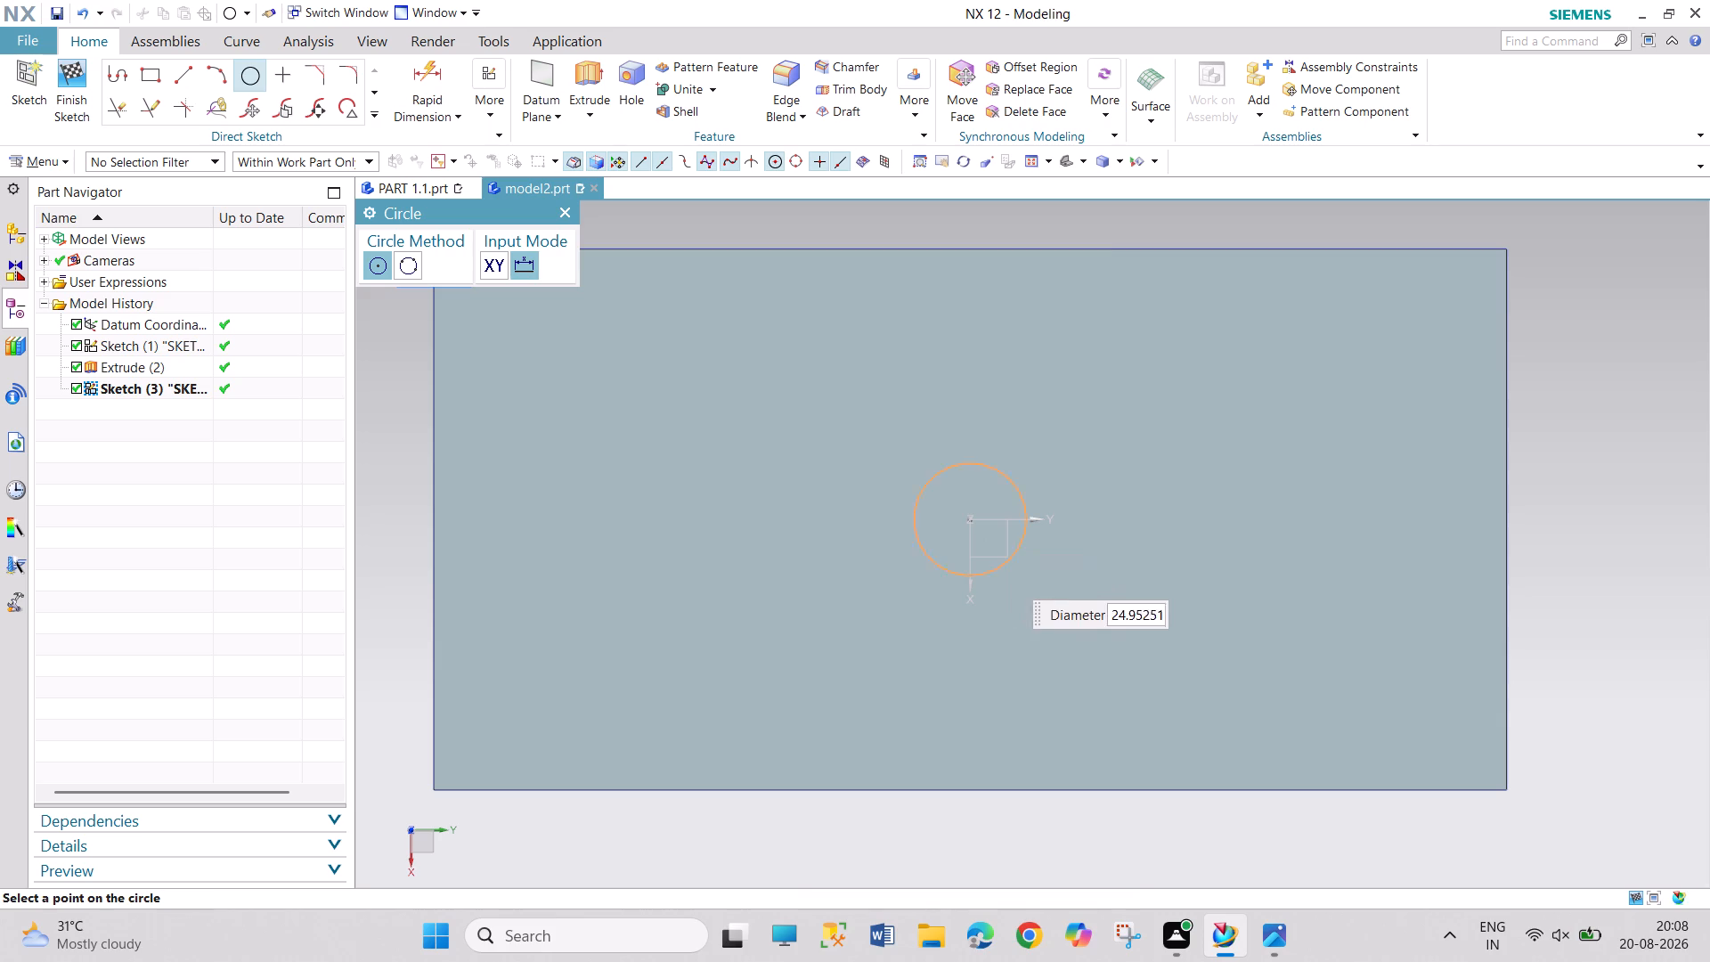
pyautogui.click(1069, 633)
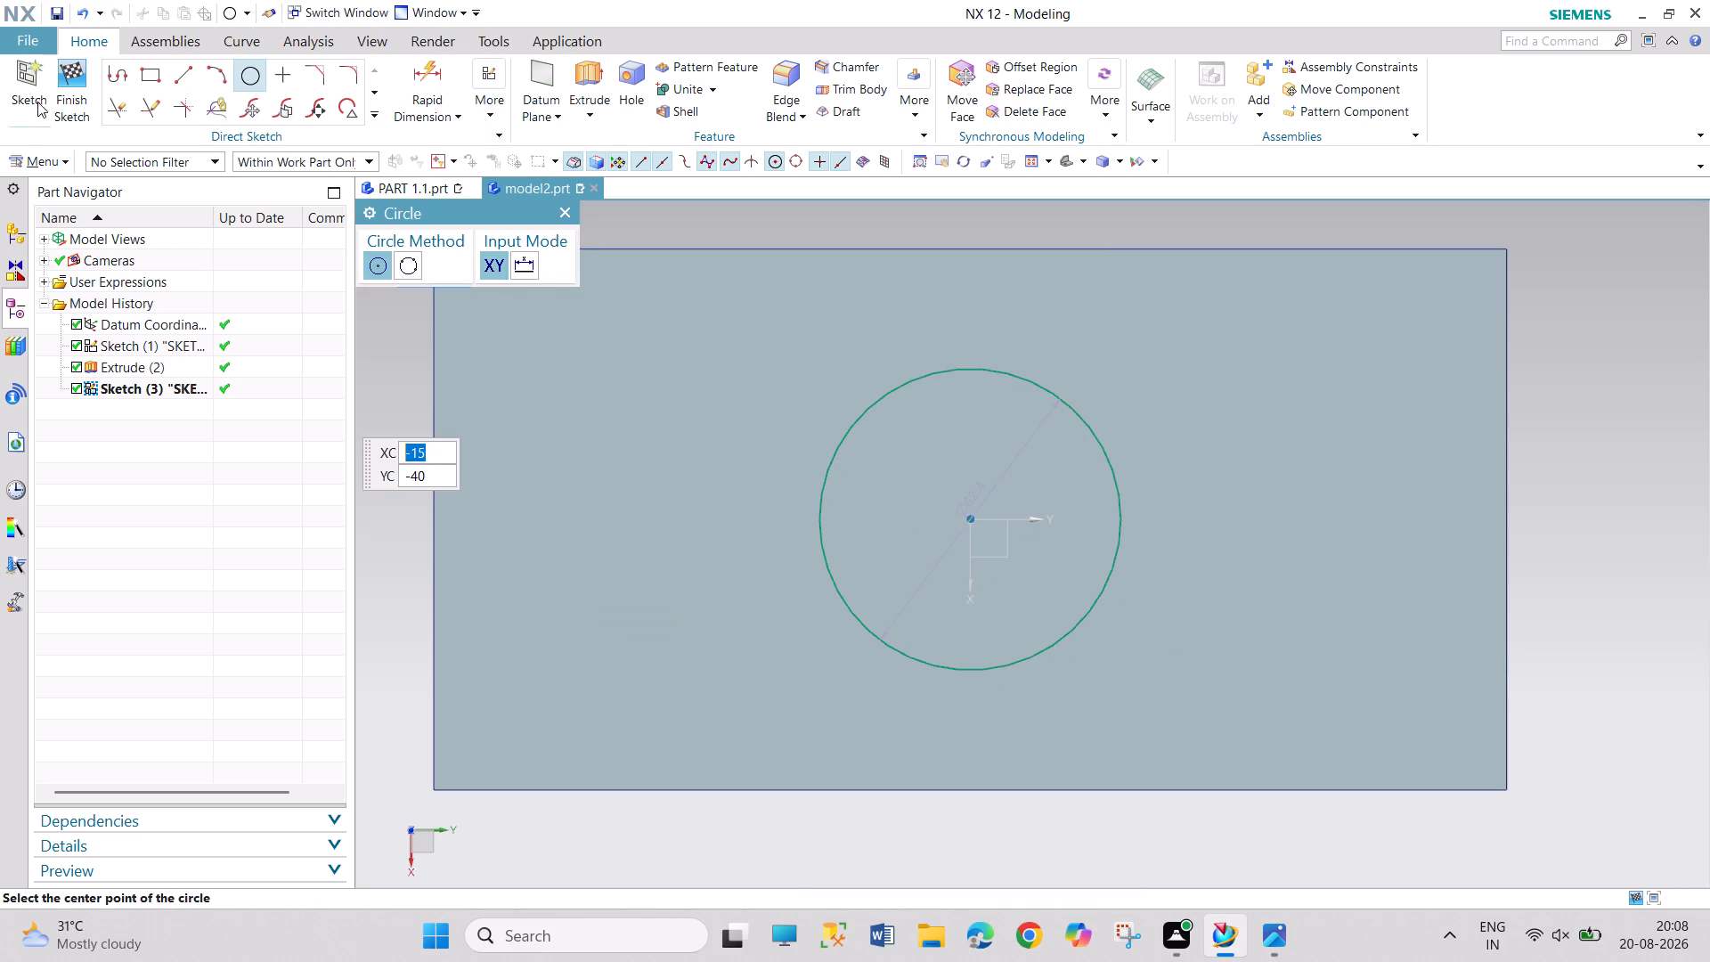
pyautogui.click(38, 101)
pyautogui.click(72, 101)
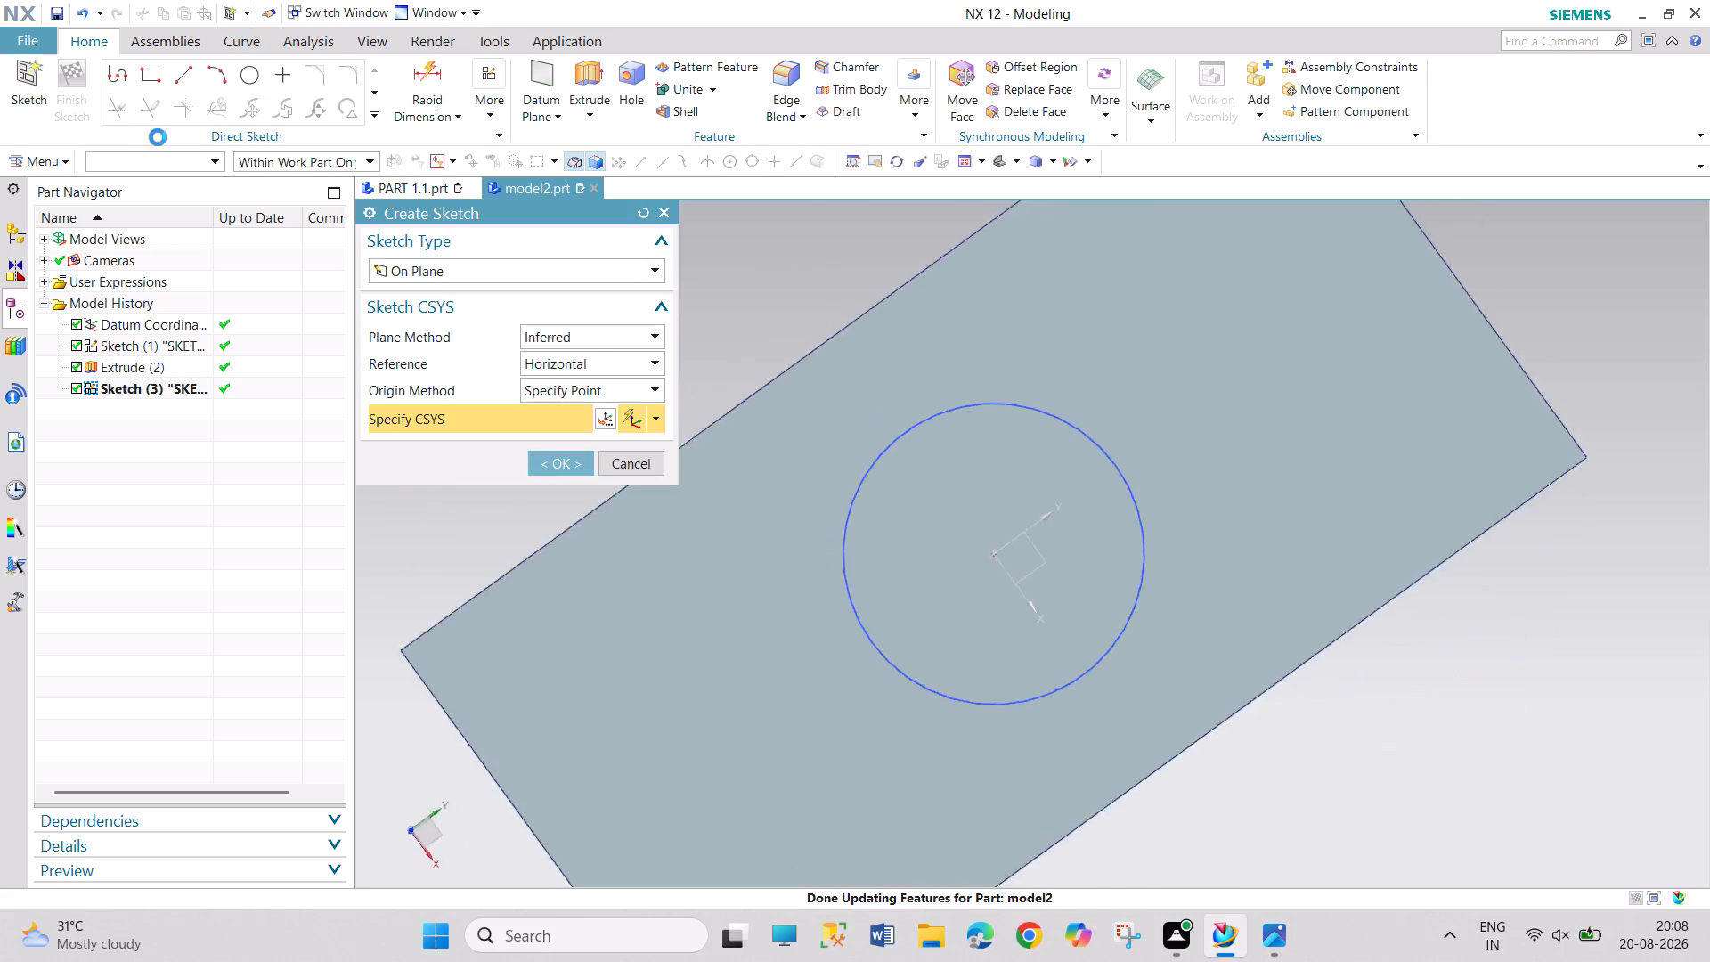
# Extrude the circle 100 mm upward from the block's top face, united with the block.
pyautogui.click(583, 68)
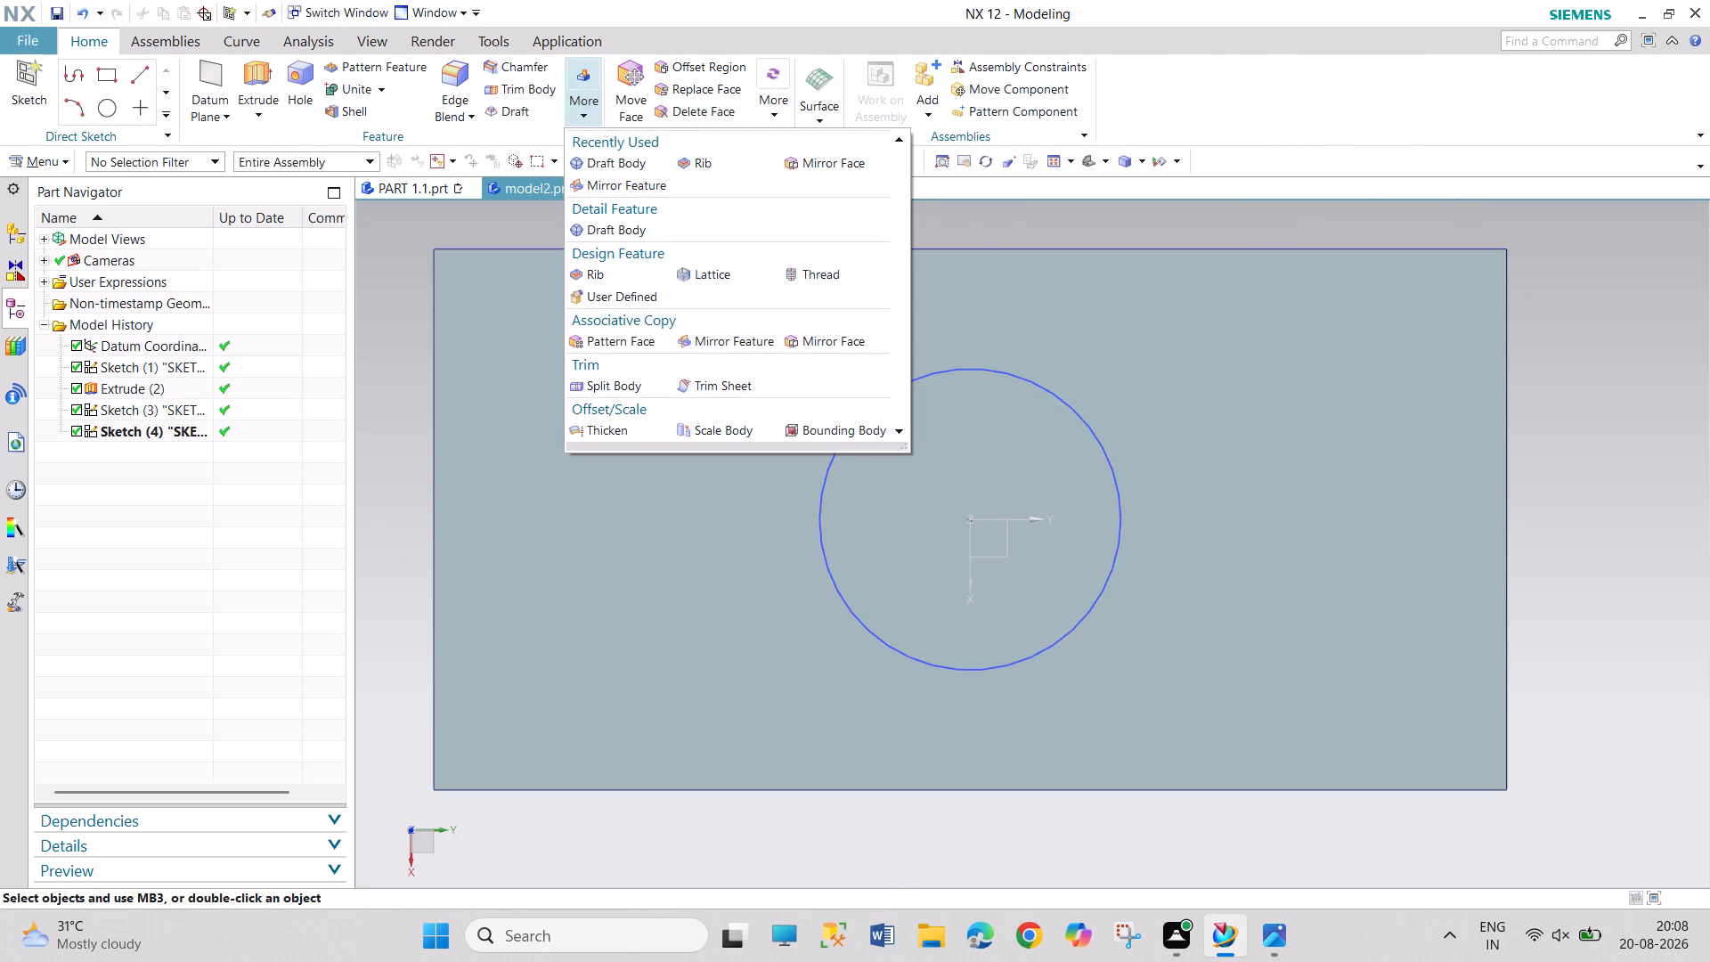
pyautogui.click(998, 664)
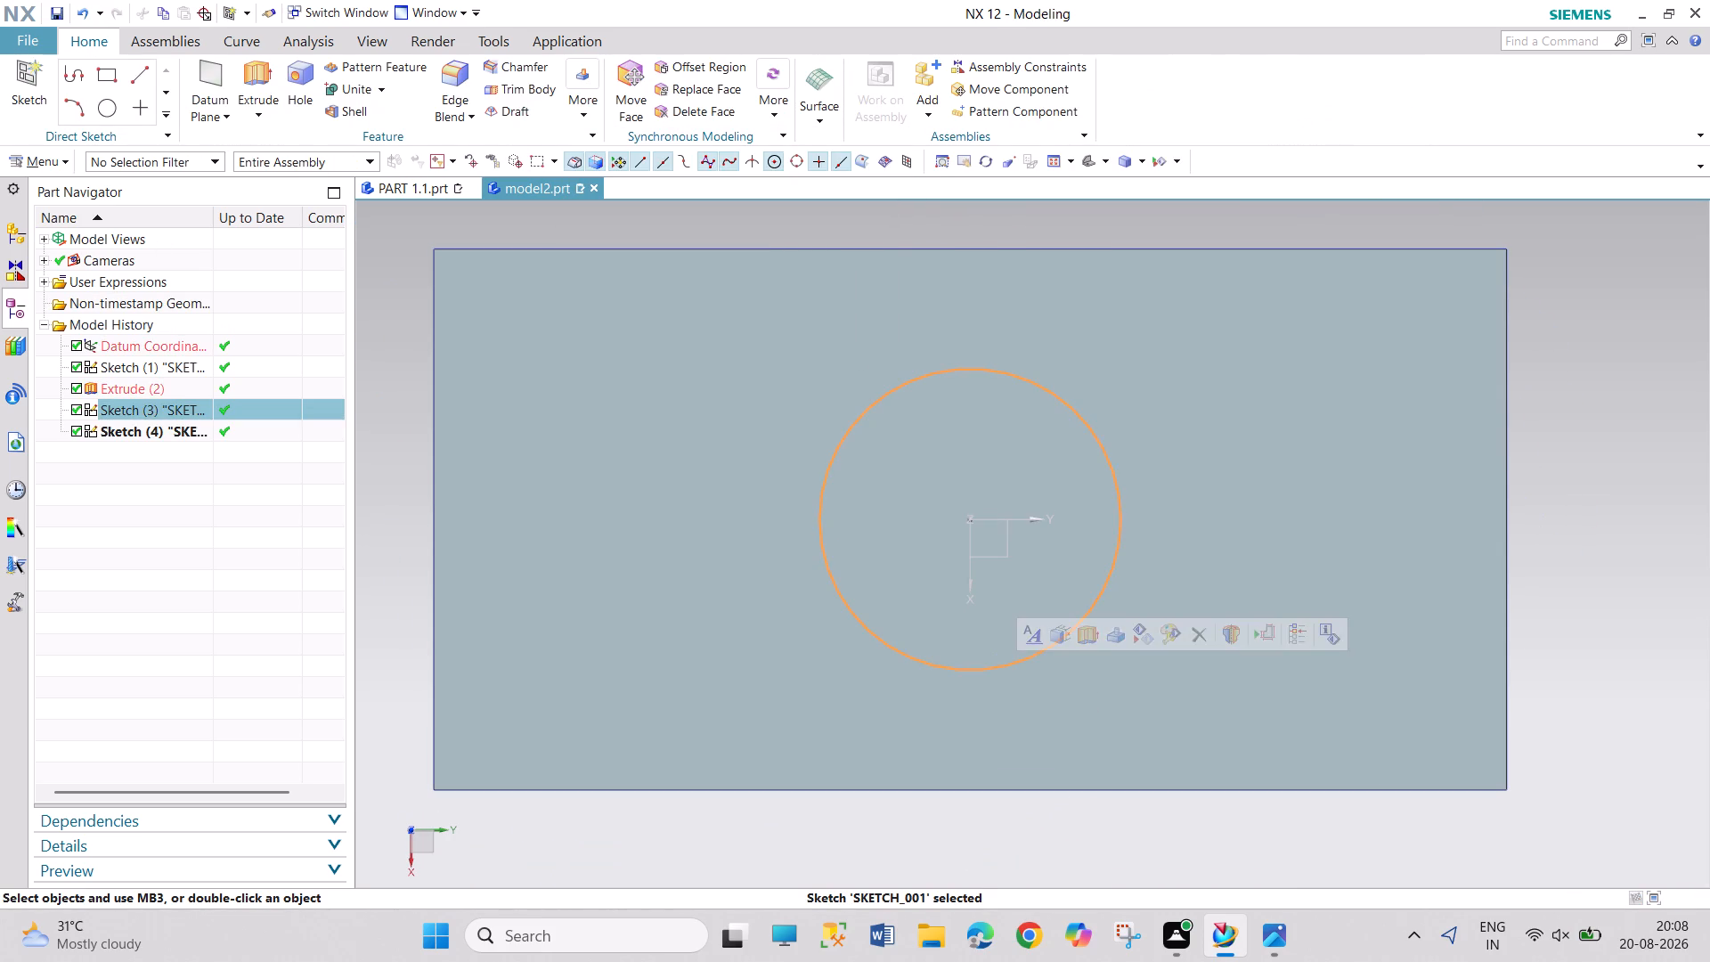
pyautogui.moveTo(943, 819); pyautogui.dragTo(957, 734, button='middle')
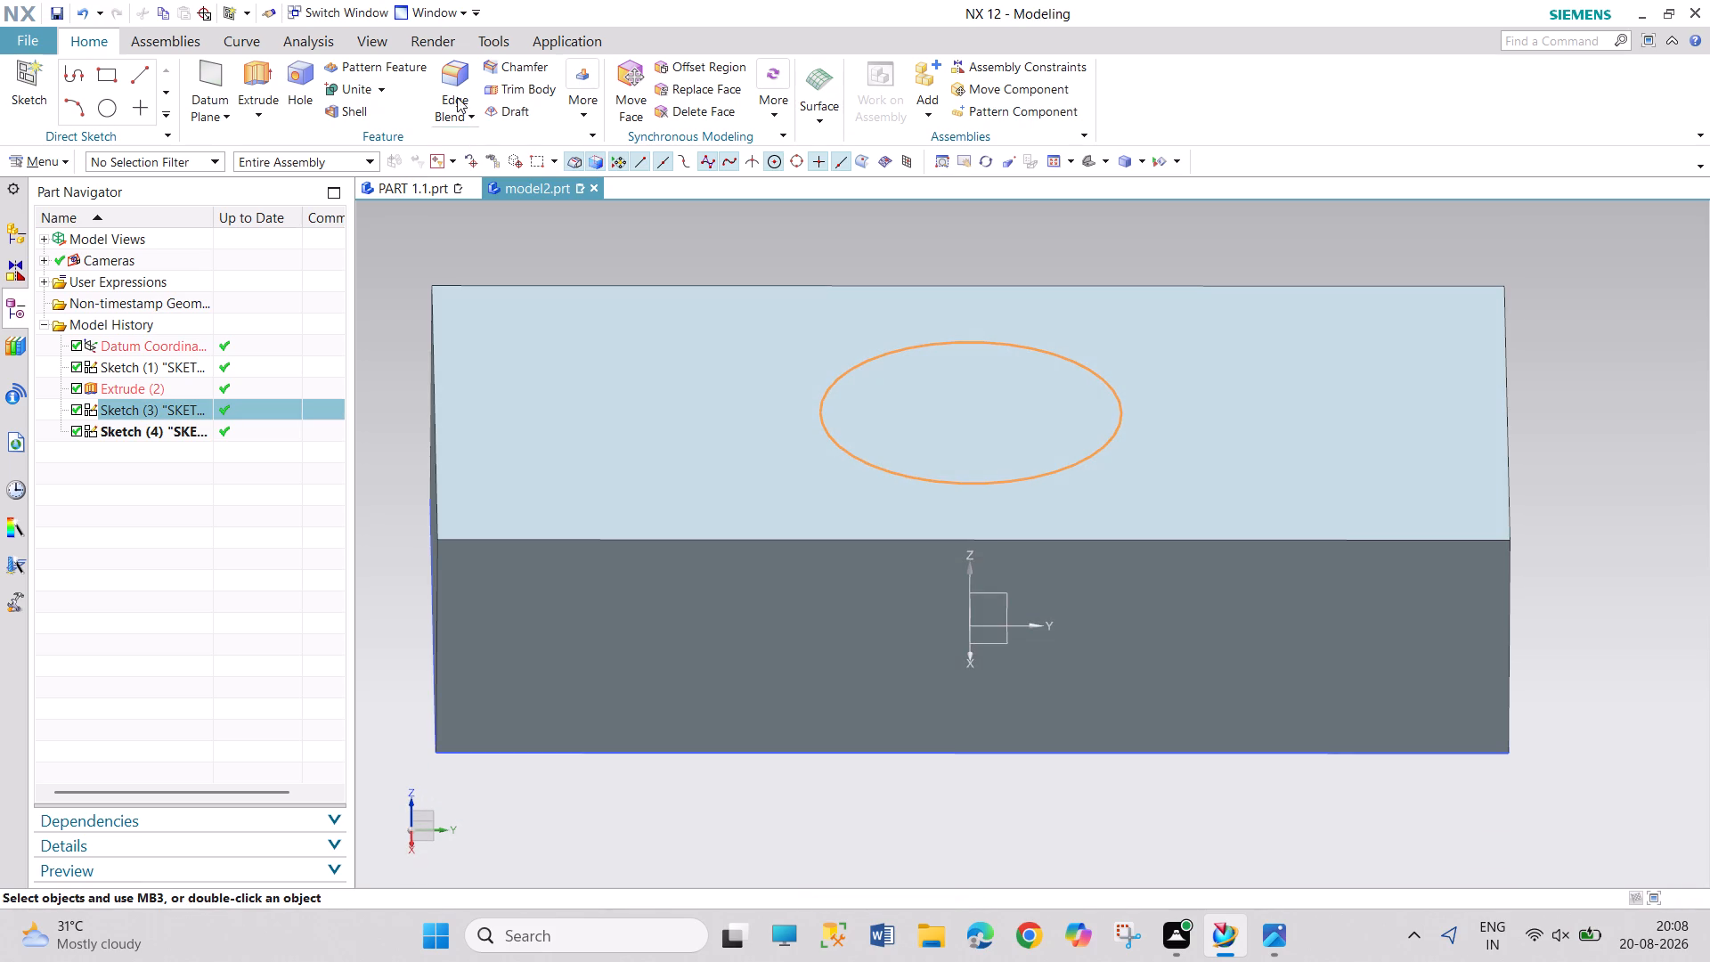
pyautogui.click(244, 69)
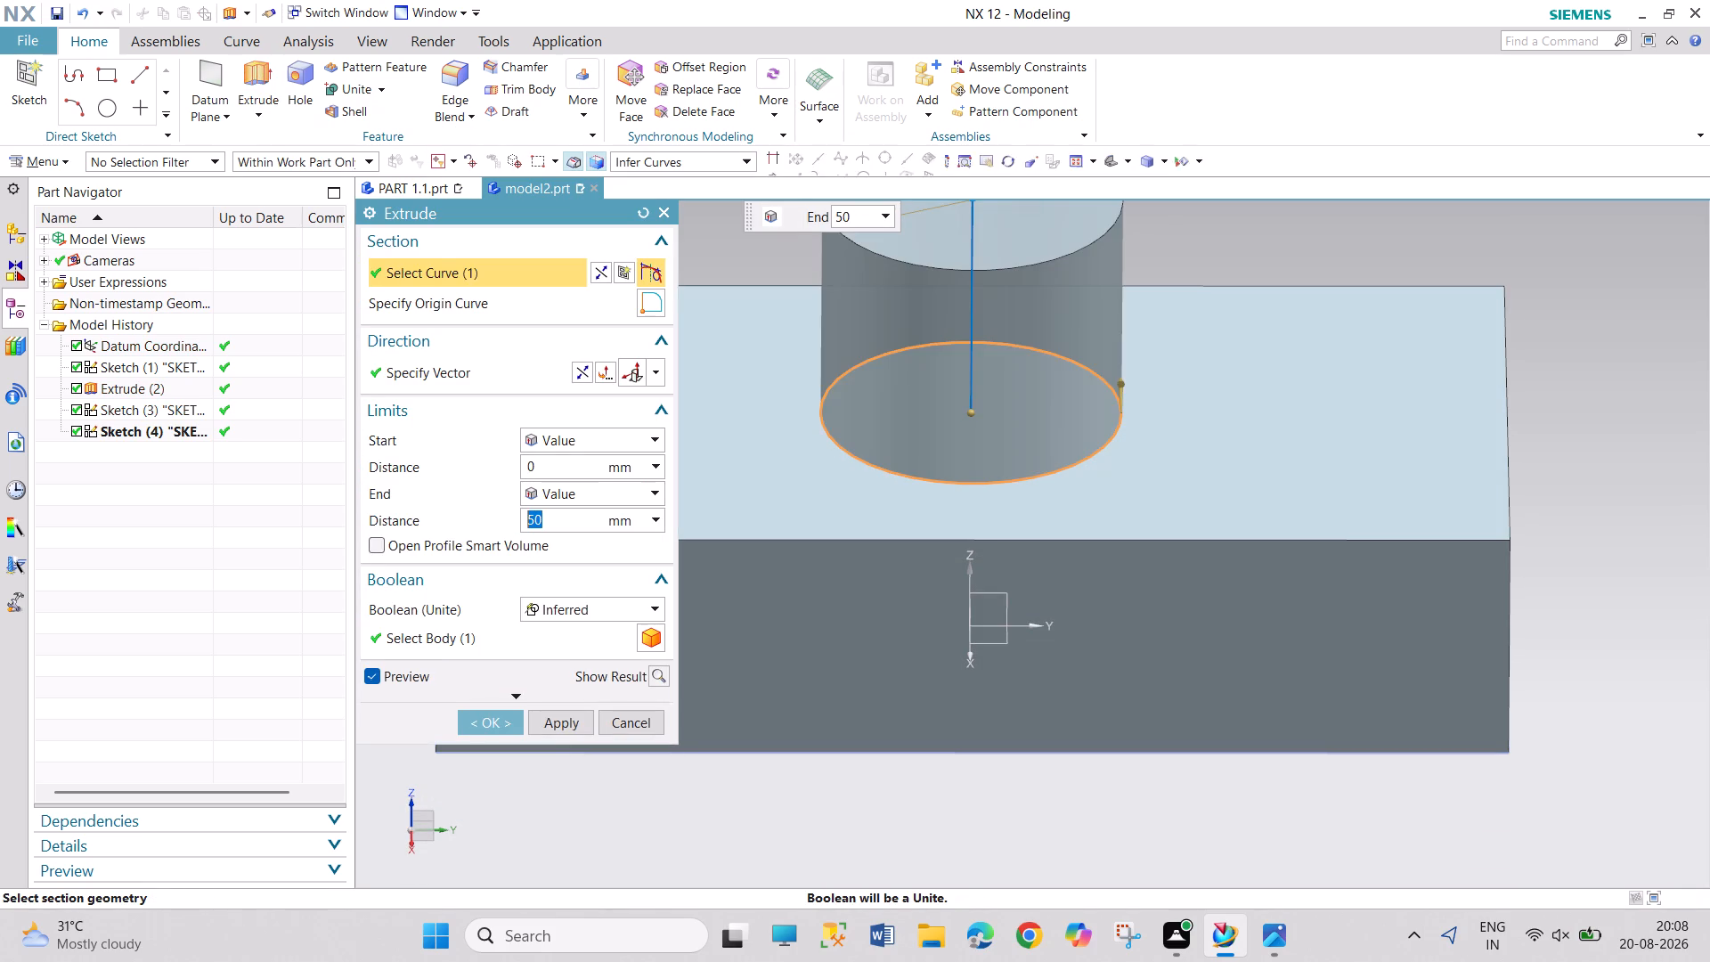
pyautogui.scroll(-4, 954, 507)
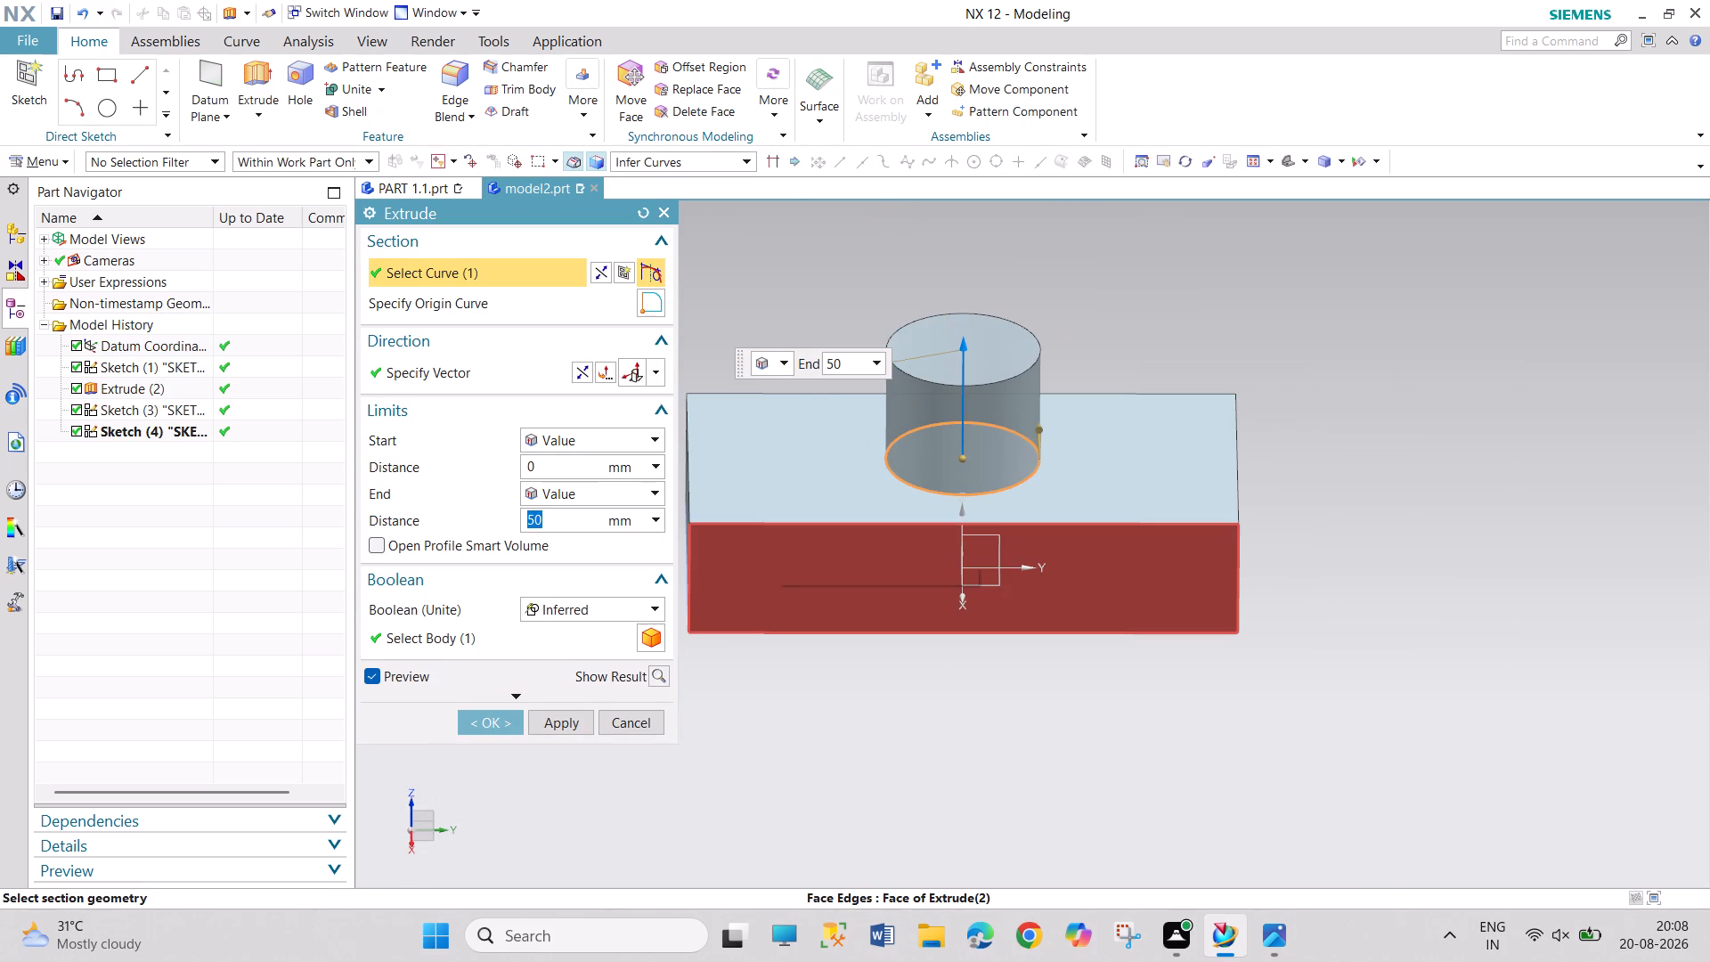
pyautogui.write('100')
pyautogui.press('Return')
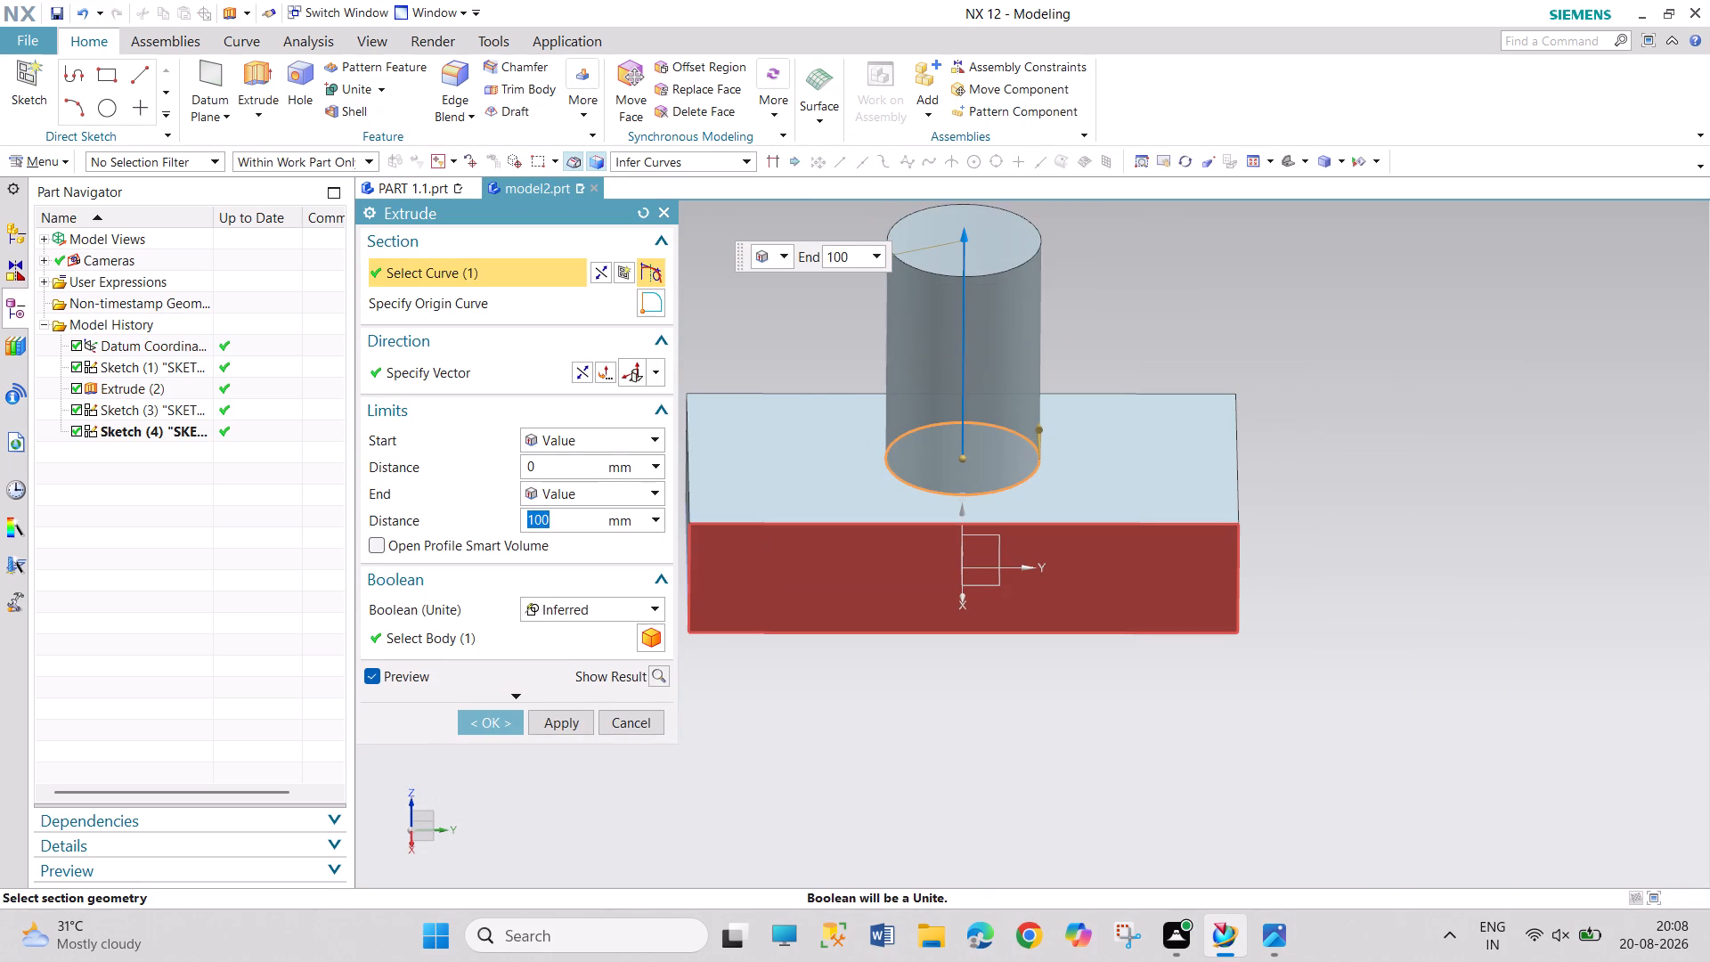
pyautogui.click(487, 720)
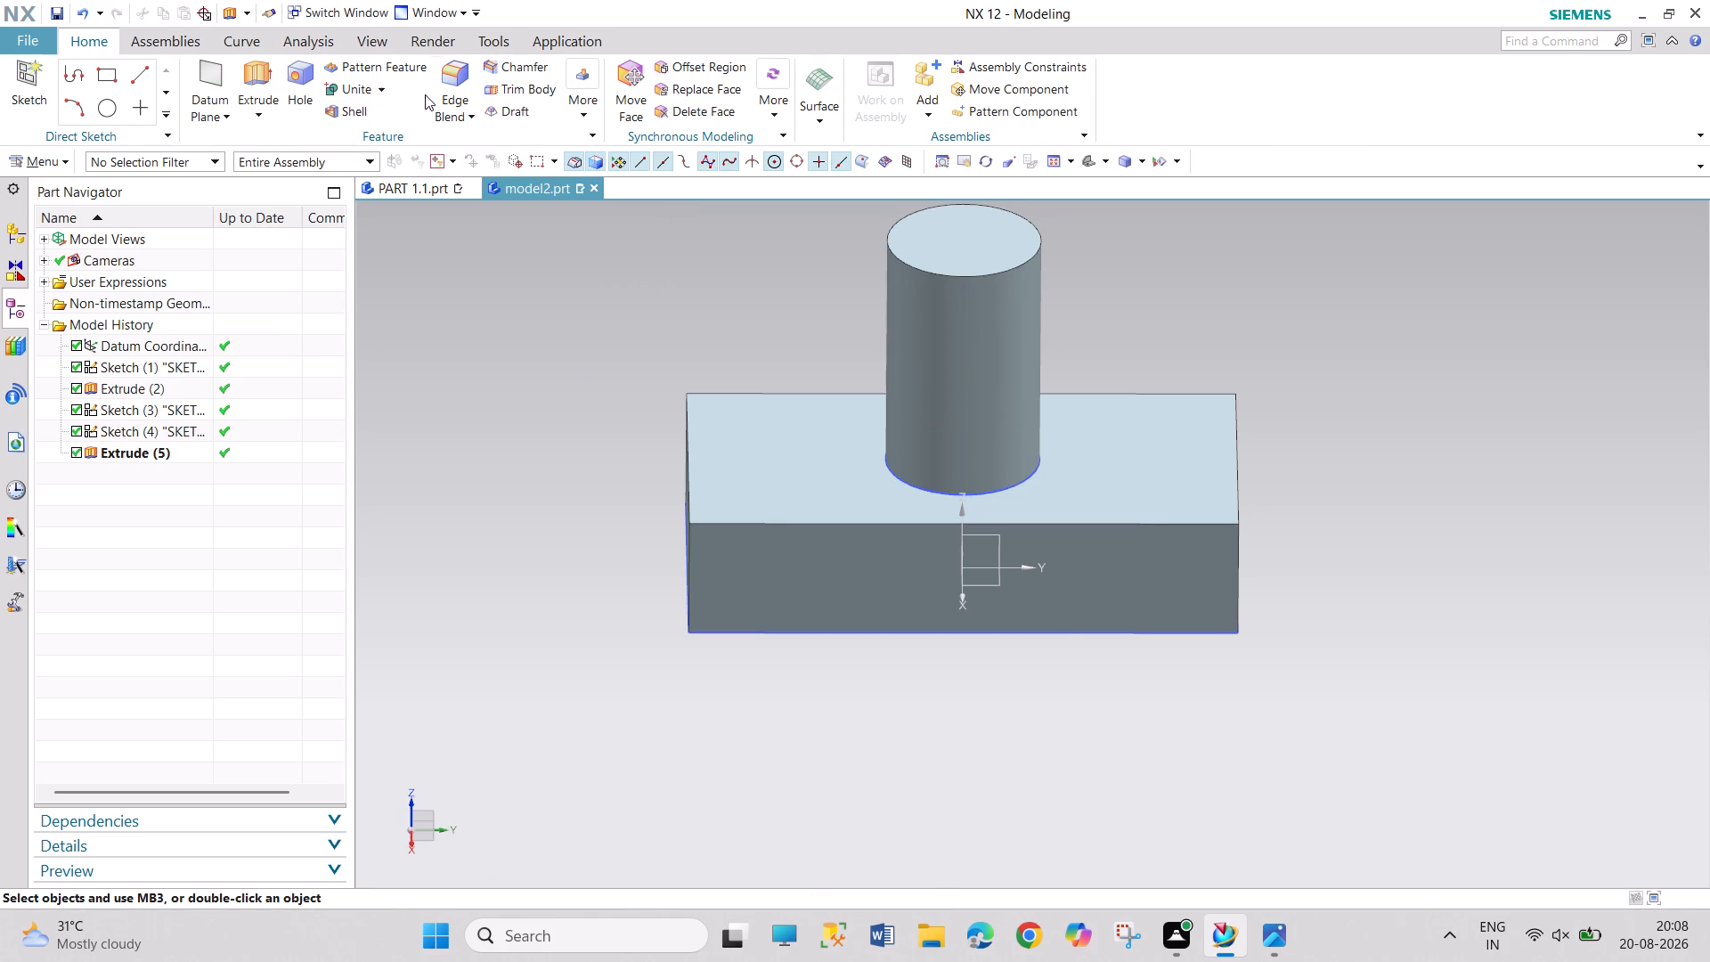
# Add a 25 mm edge blend to the top edge of the cylindrical boss.
pyautogui.click(458, 74)
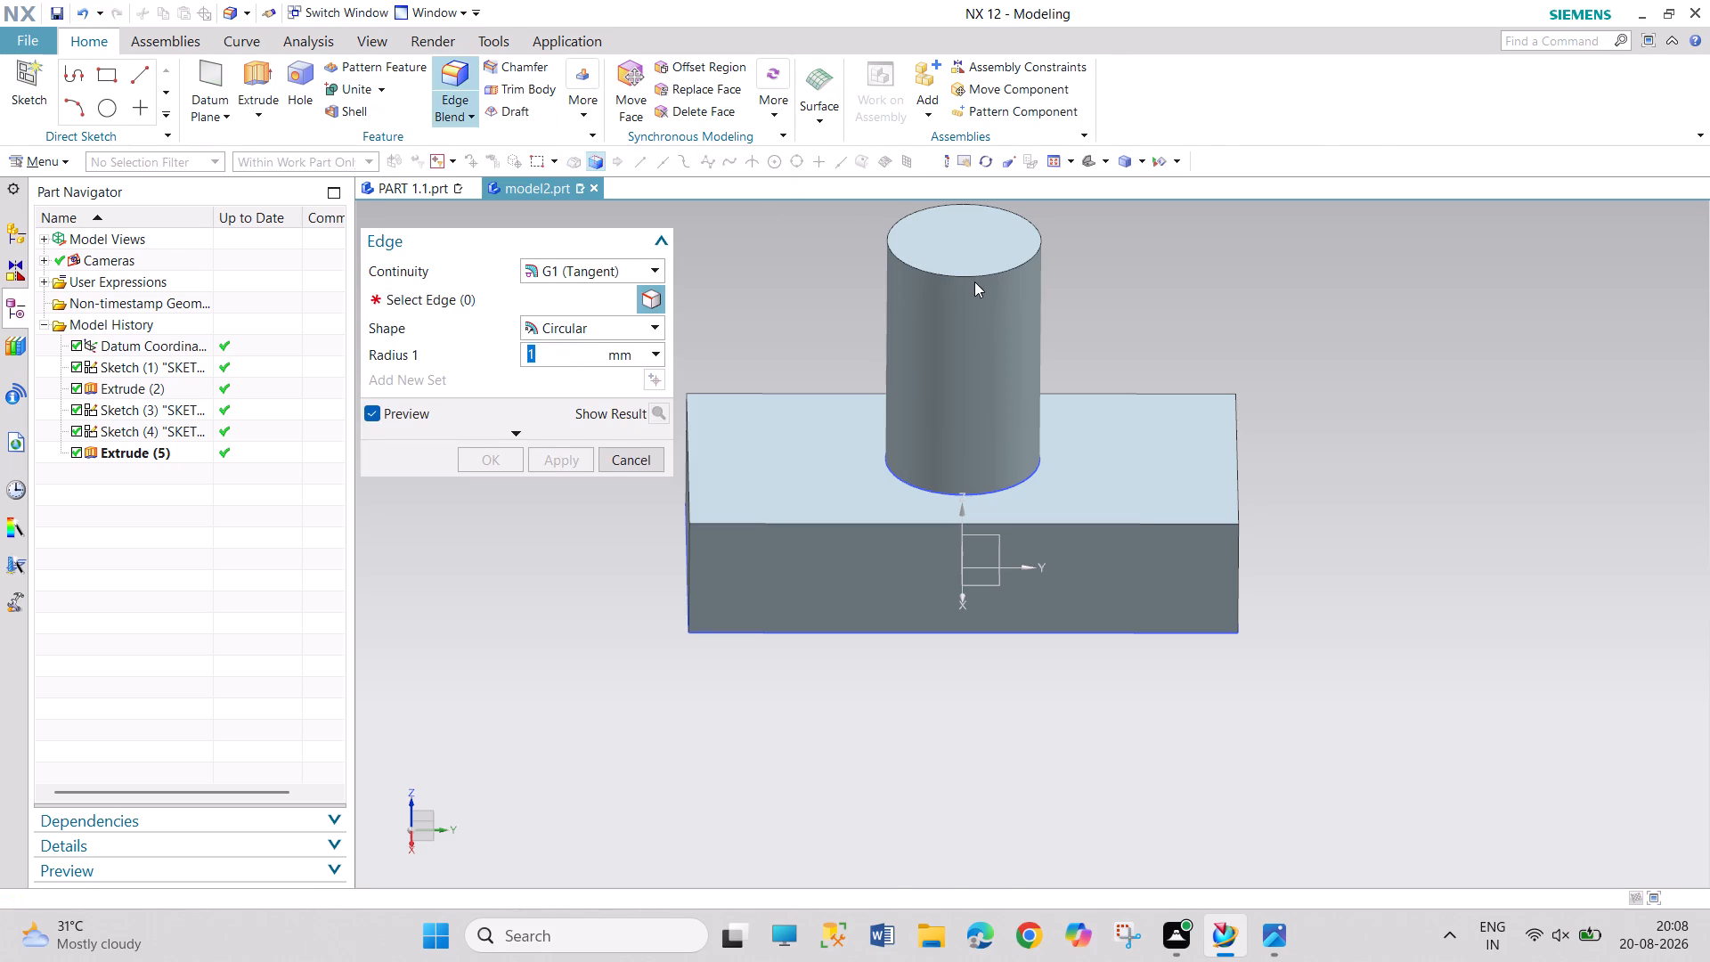
pyautogui.click(976, 270)
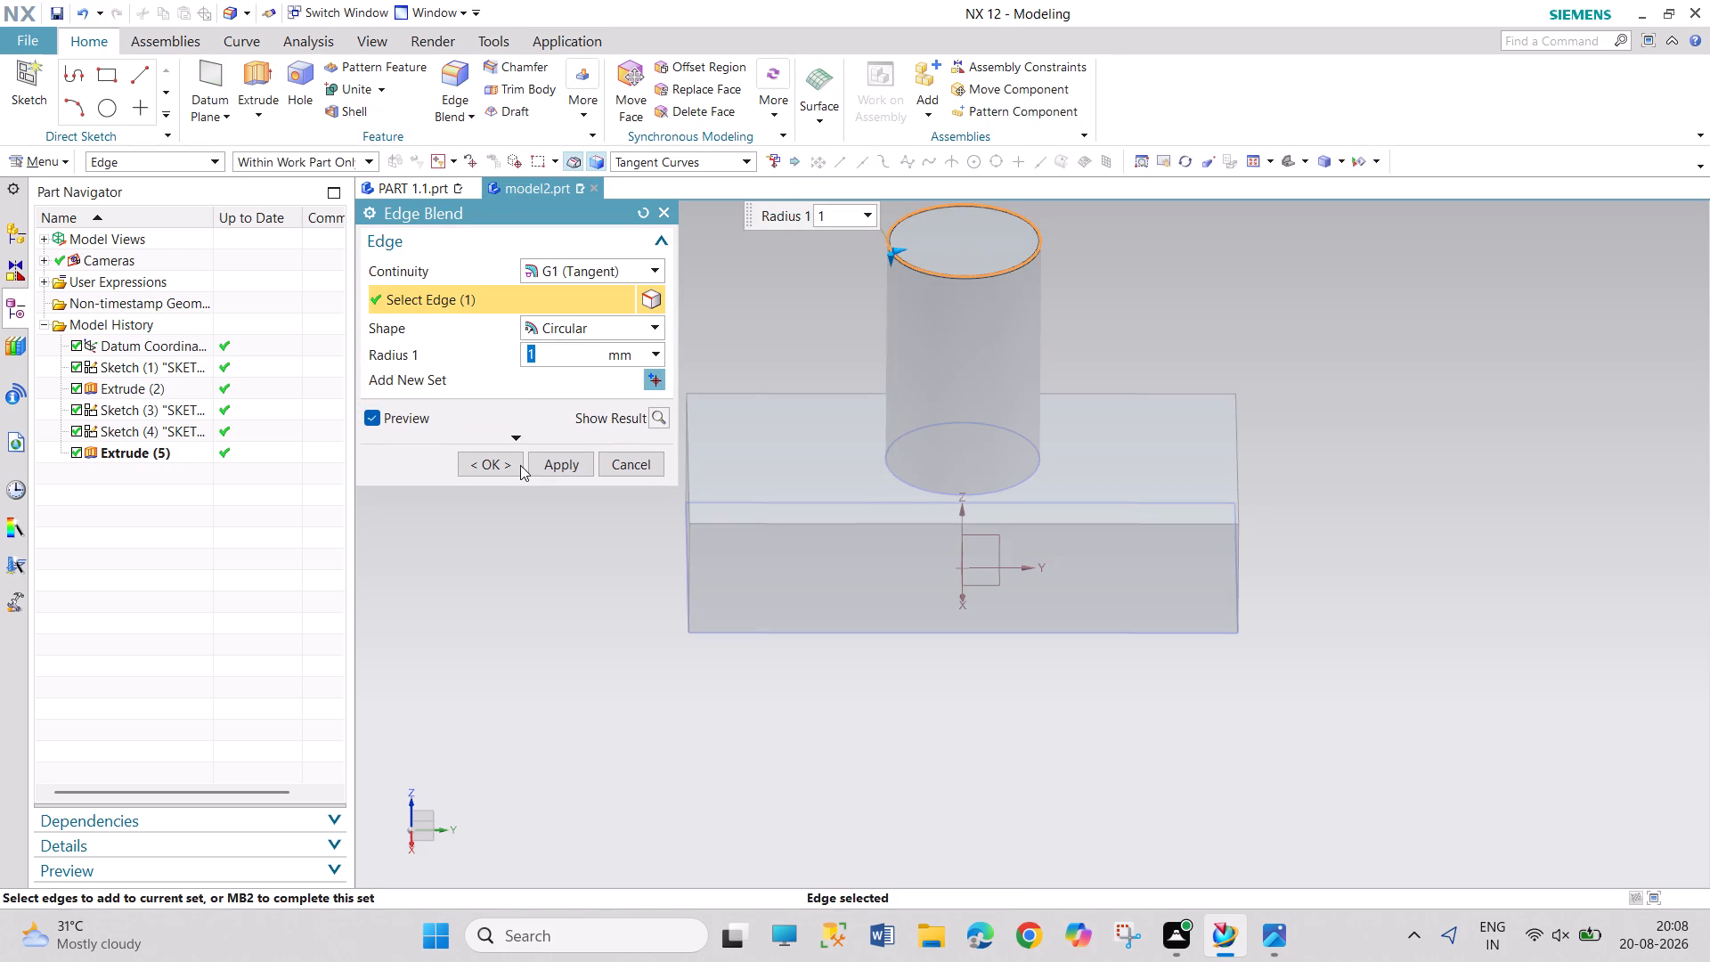
pyautogui.press('2')
pyautogui.press('5')
pyautogui.press('Return')
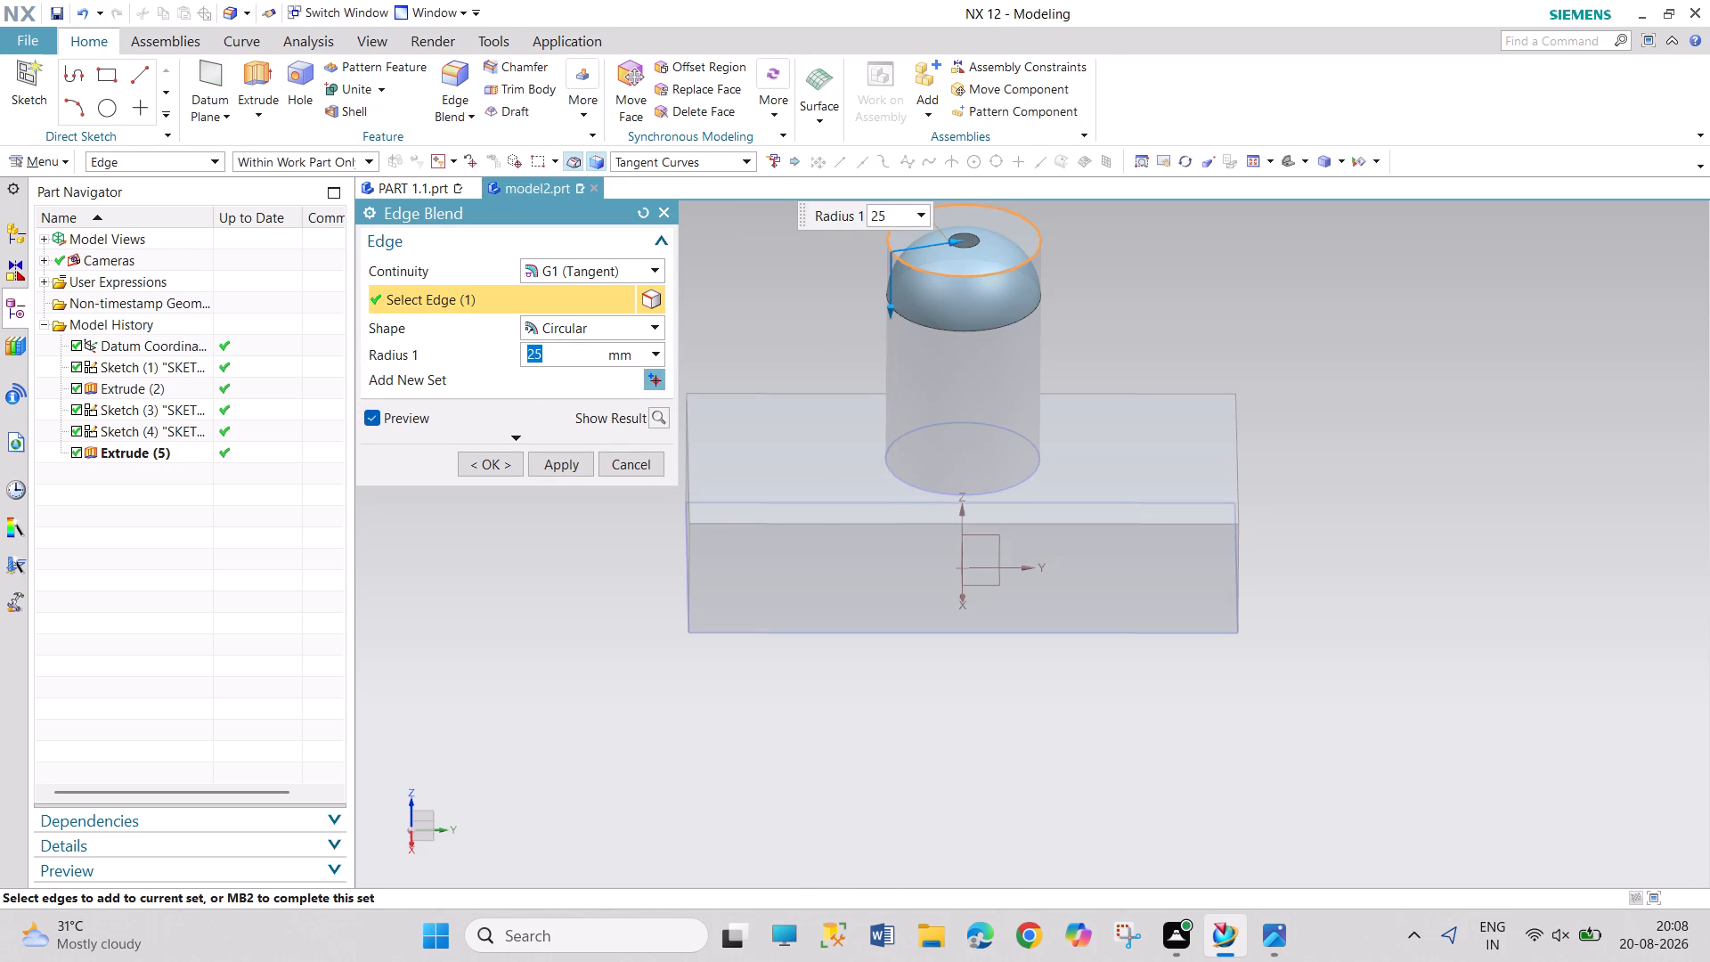
pyautogui.click(482, 468)
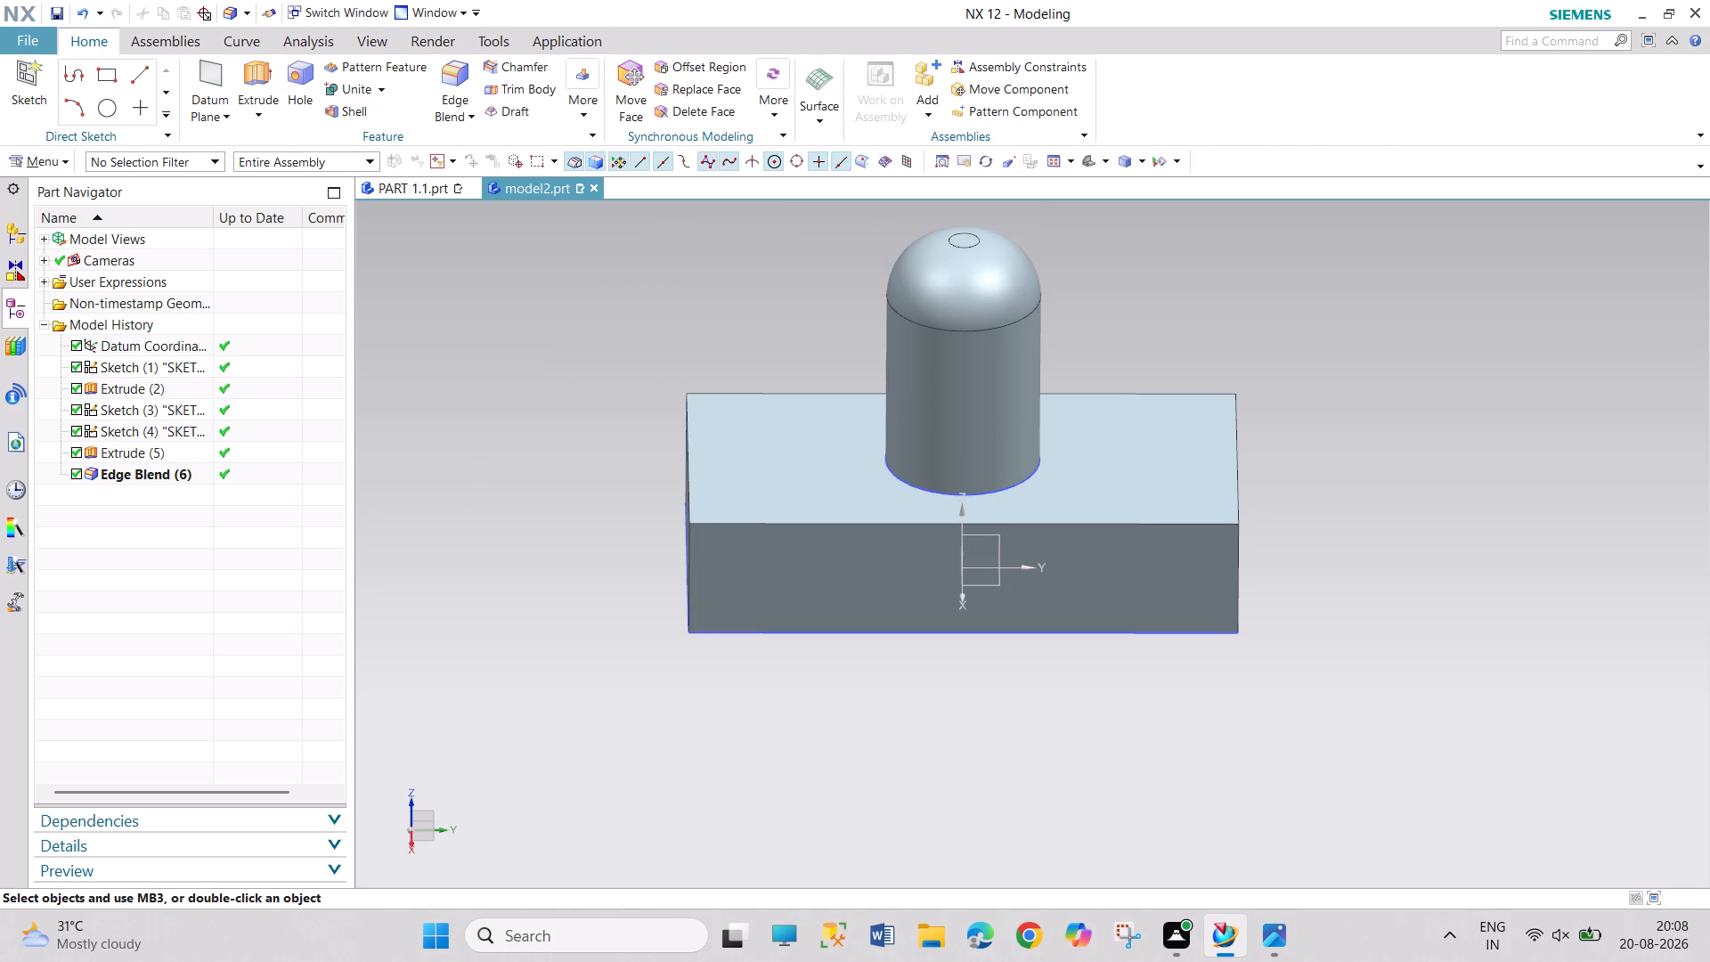
# Add a 25 mm edge blend to the base edge where the cylinder meets the block.
pyautogui.click(436, 74)
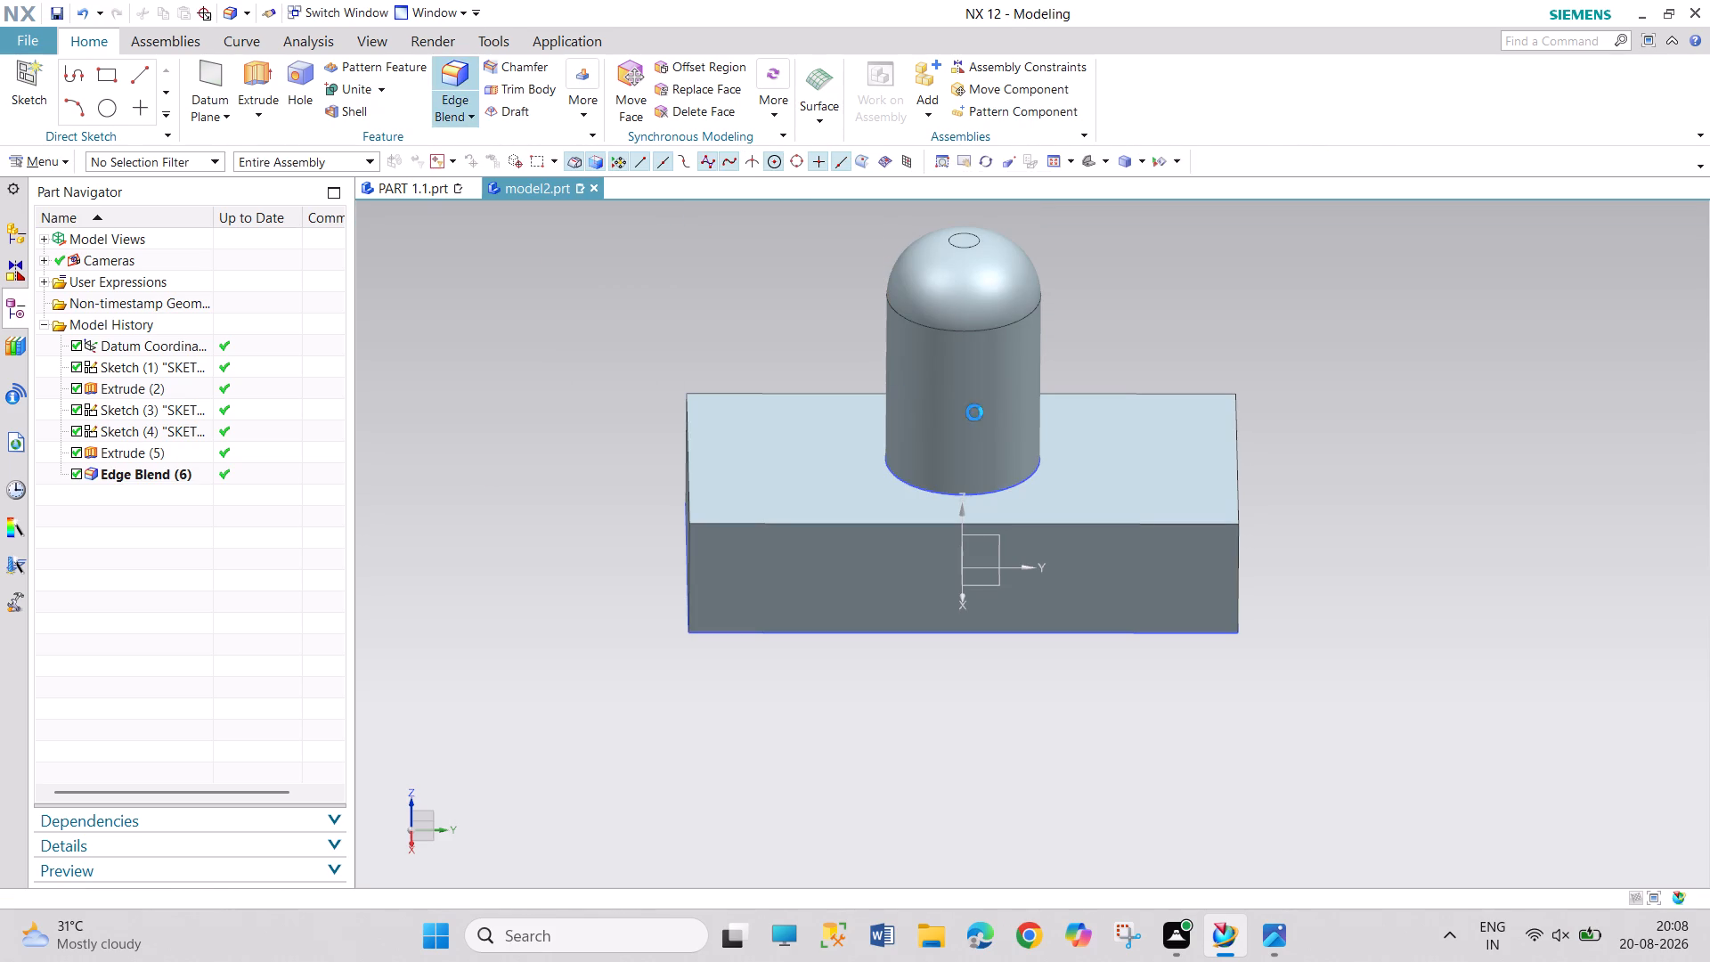
pyautogui.click(1033, 471)
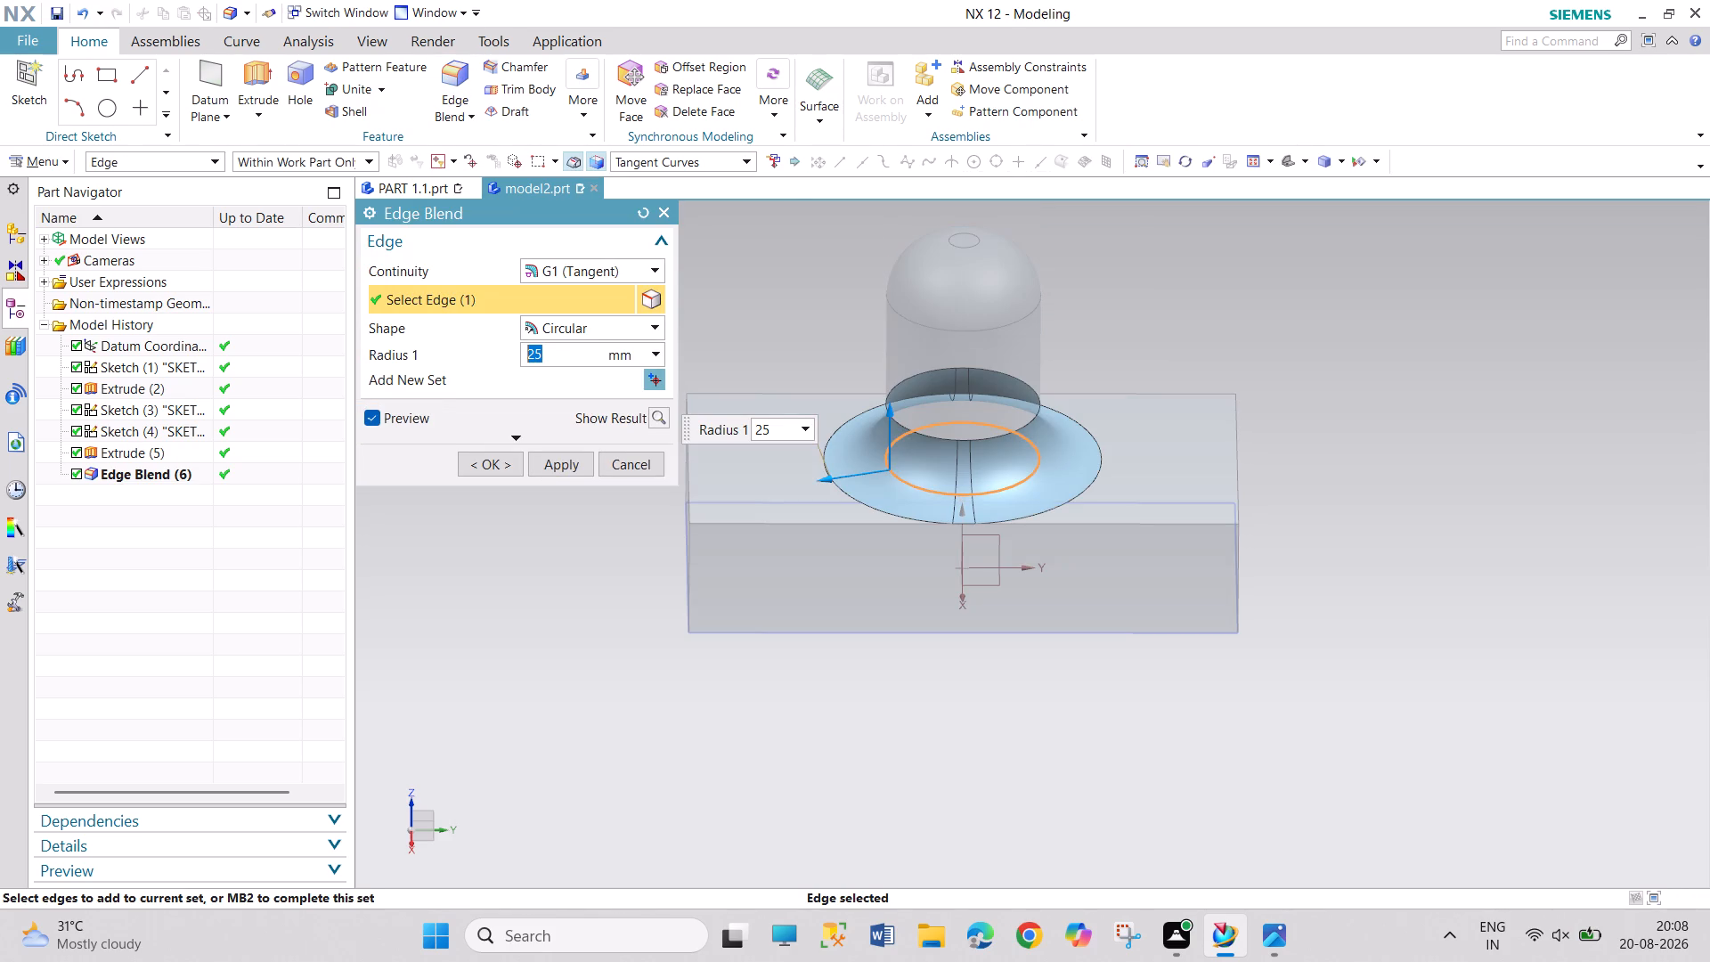
pyautogui.click(486, 461)
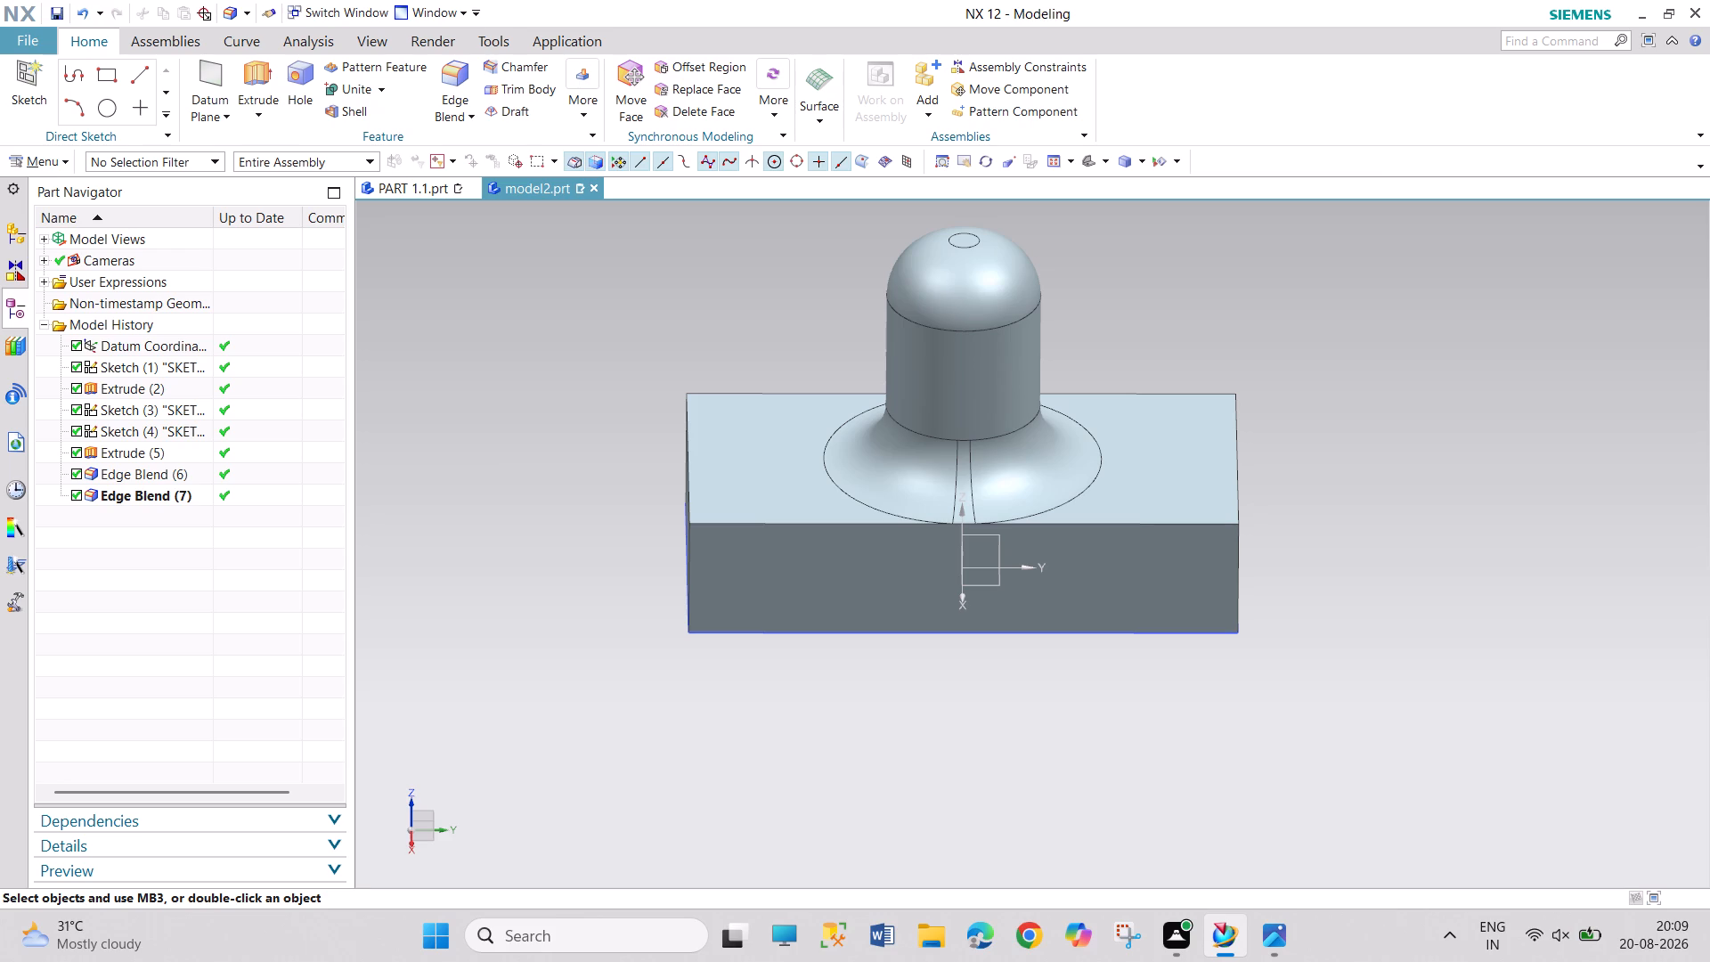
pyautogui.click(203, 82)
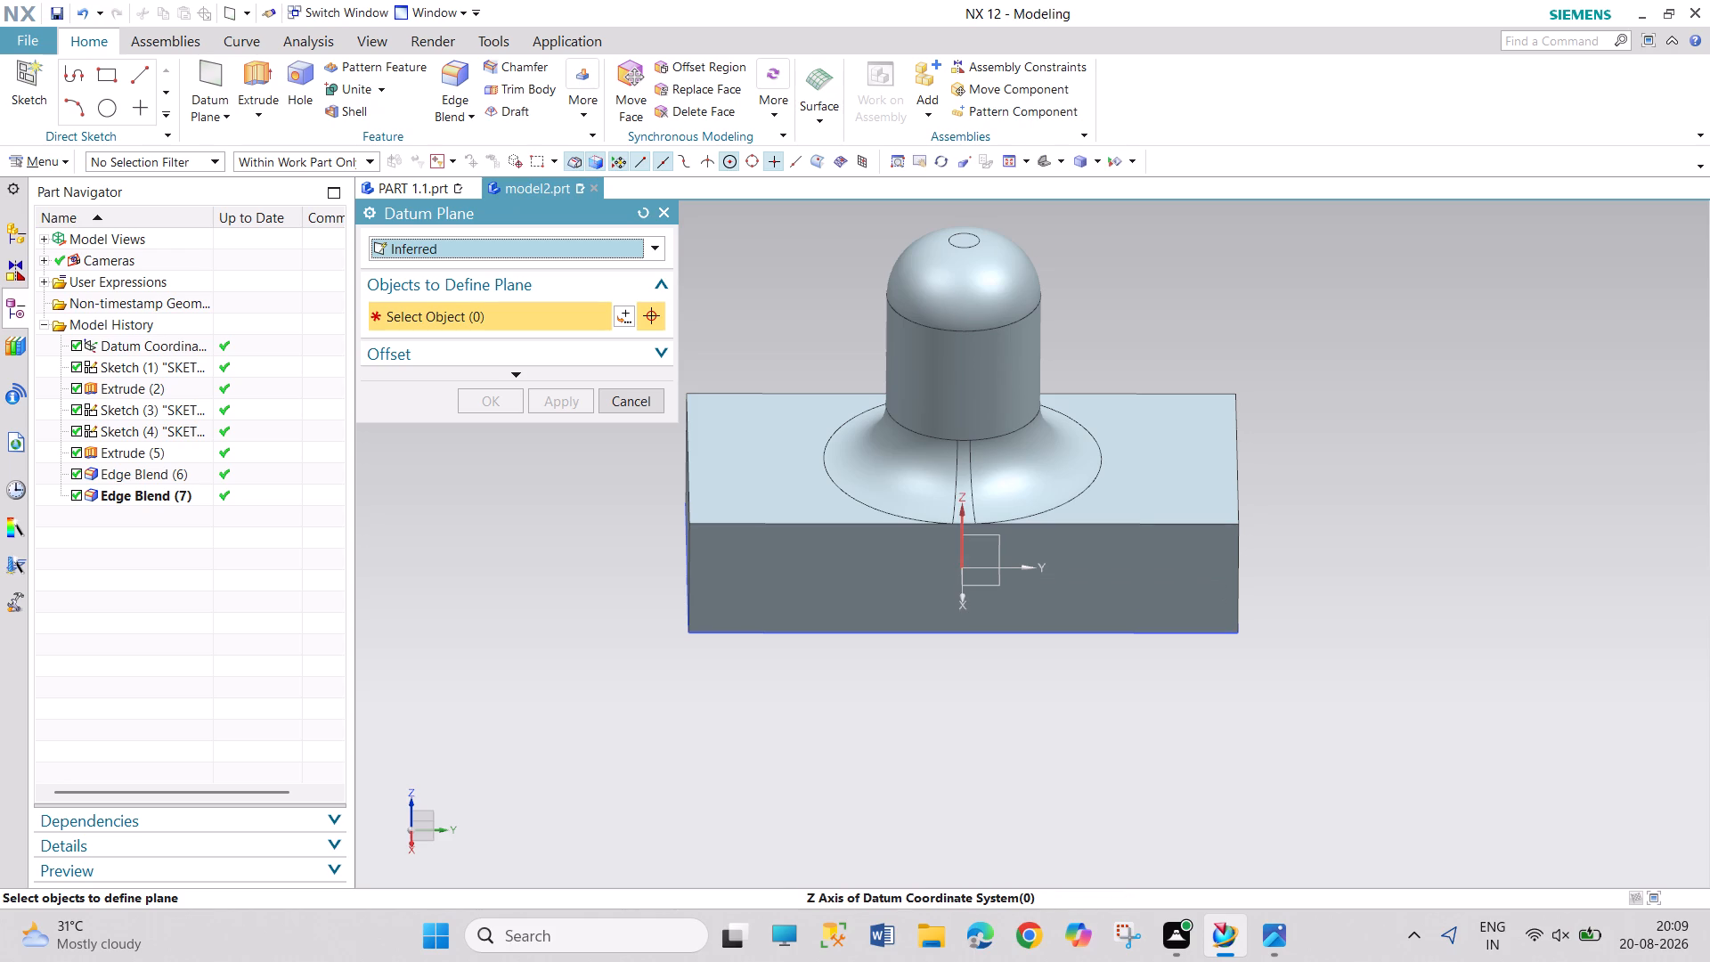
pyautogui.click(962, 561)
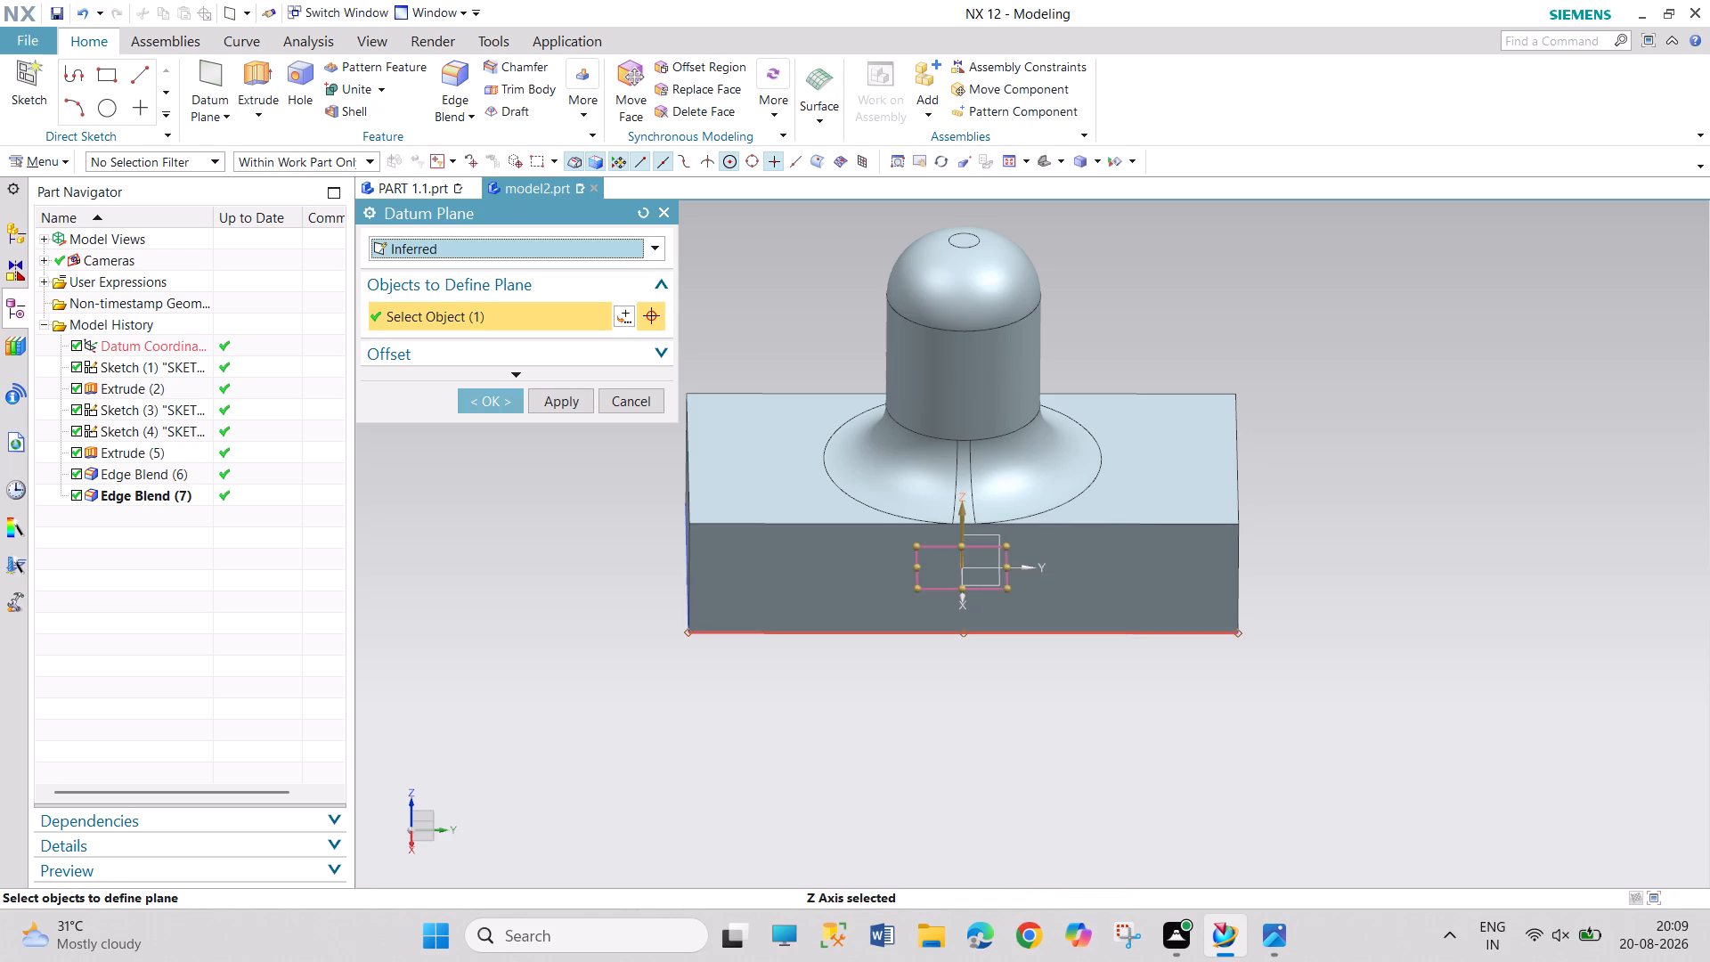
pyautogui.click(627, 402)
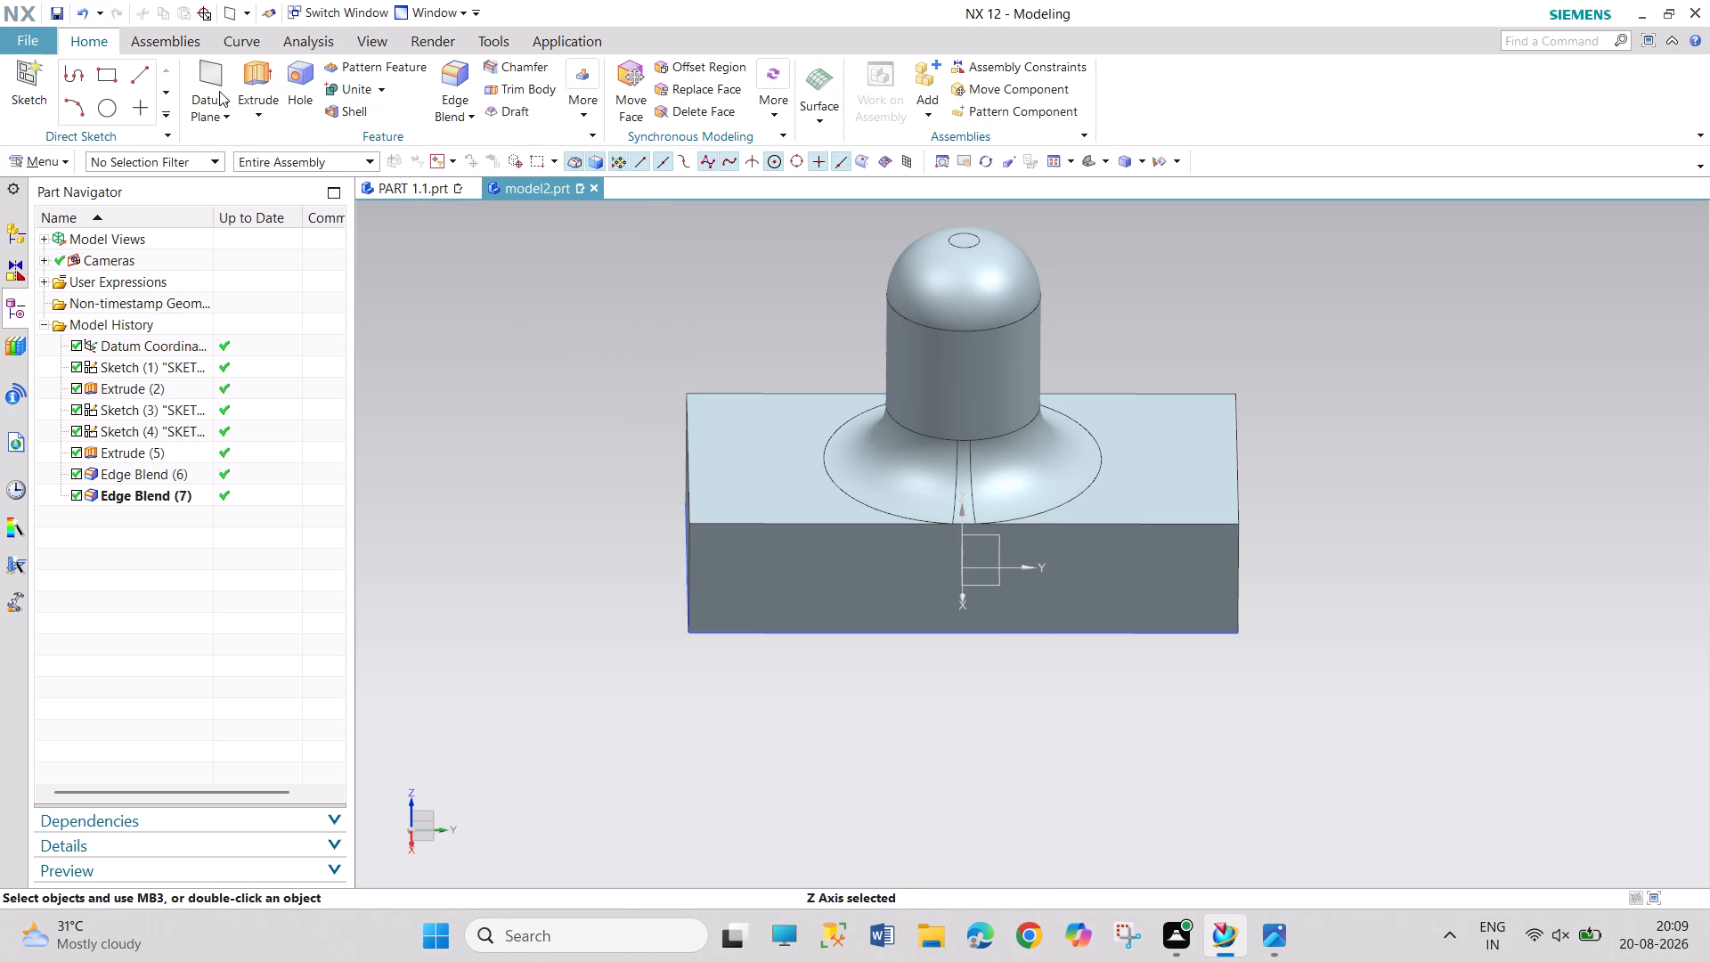
# Create an inferred datum plane offset from the datum coordinate system's XZ plane, at the block's negative-Y end face.
pyautogui.click(219, 91)
pyautogui.moveTo(939, 694); pyautogui.dragTo(899, 698, button='middle')
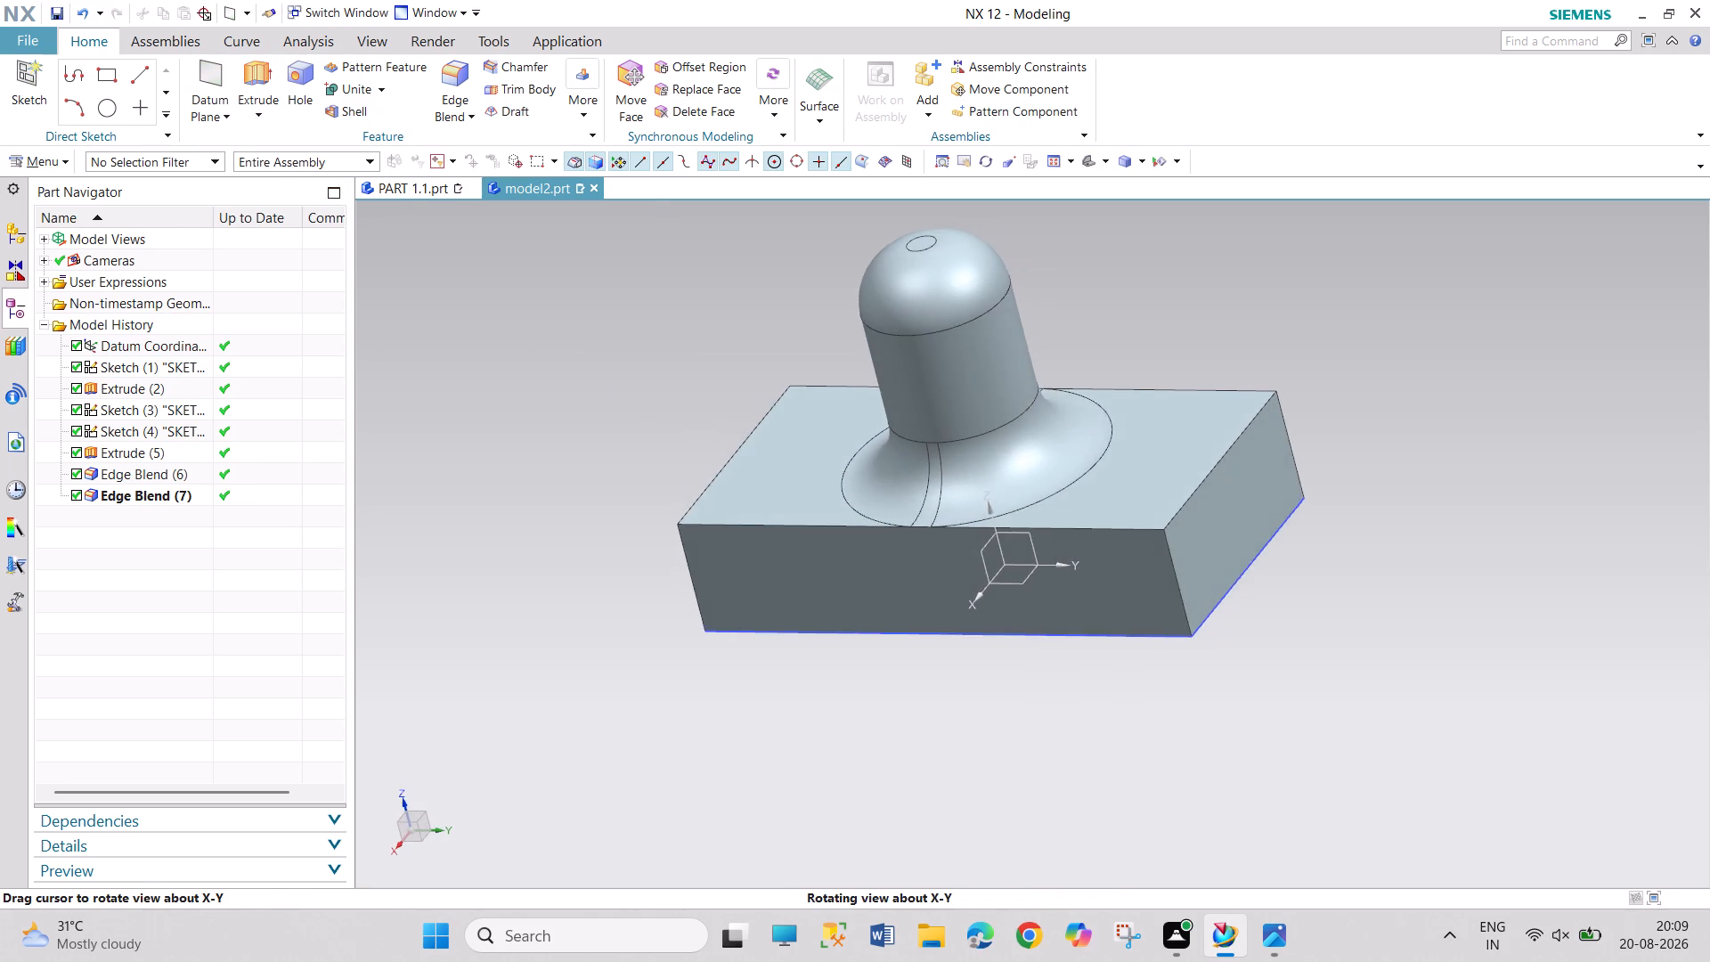
pyautogui.moveTo(899, 698); pyautogui.dragTo(904, 699, button='middle')
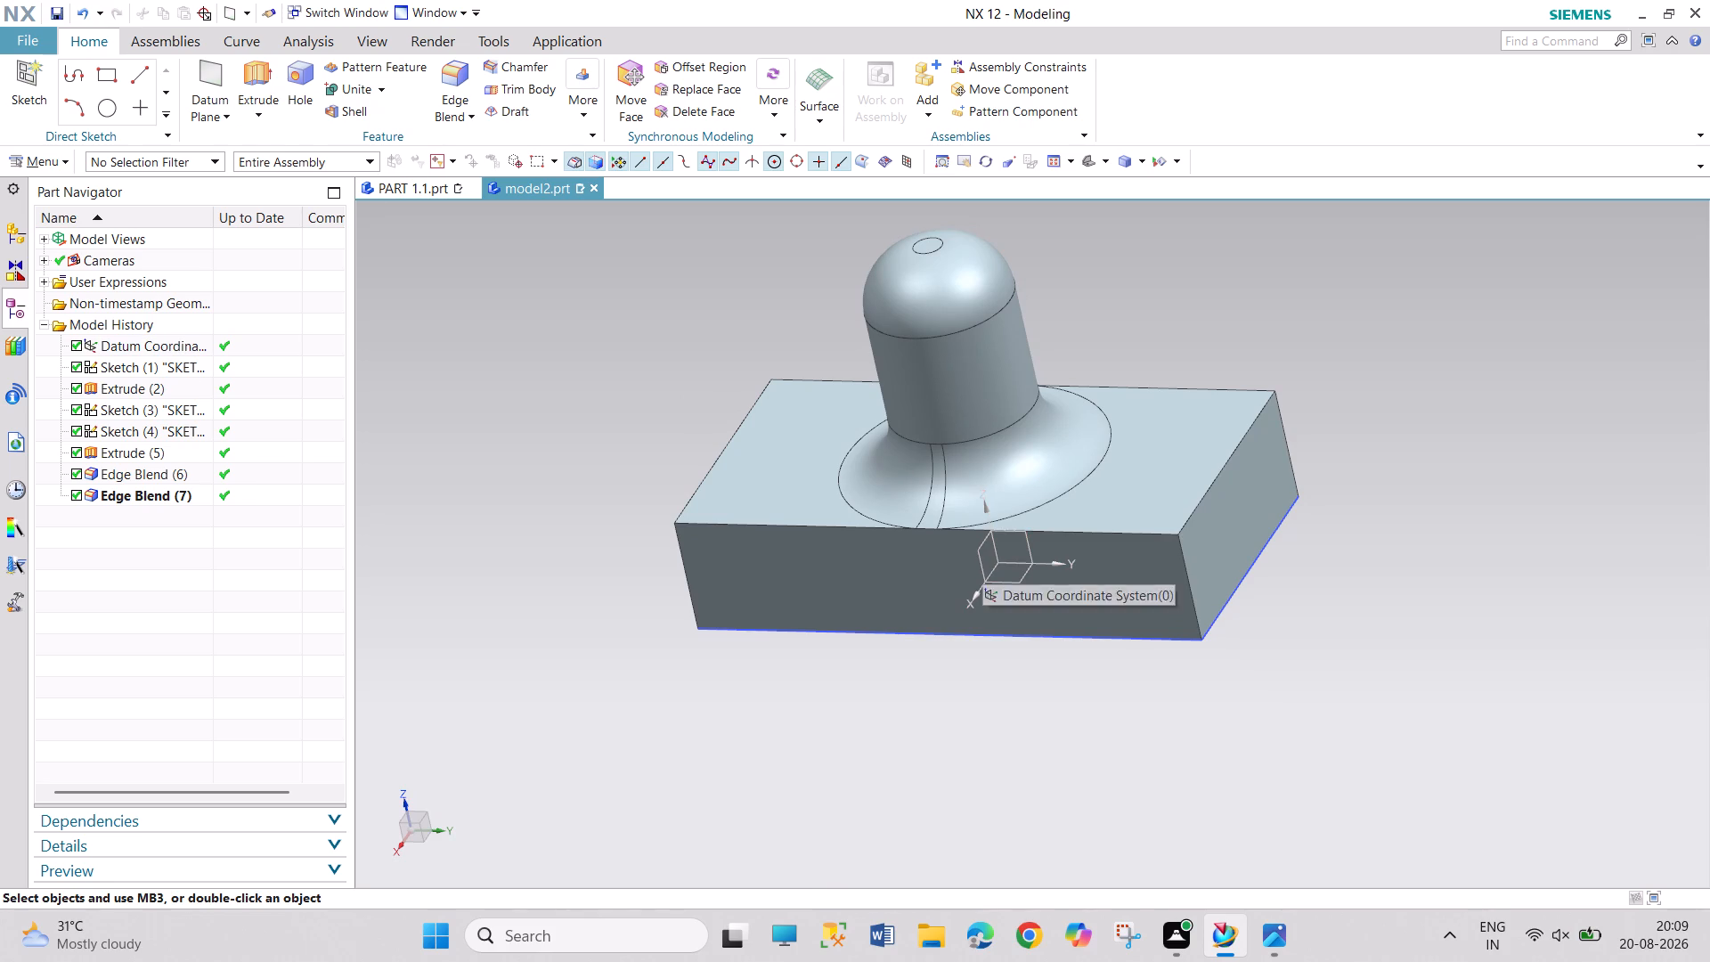
pyautogui.click(210, 90)
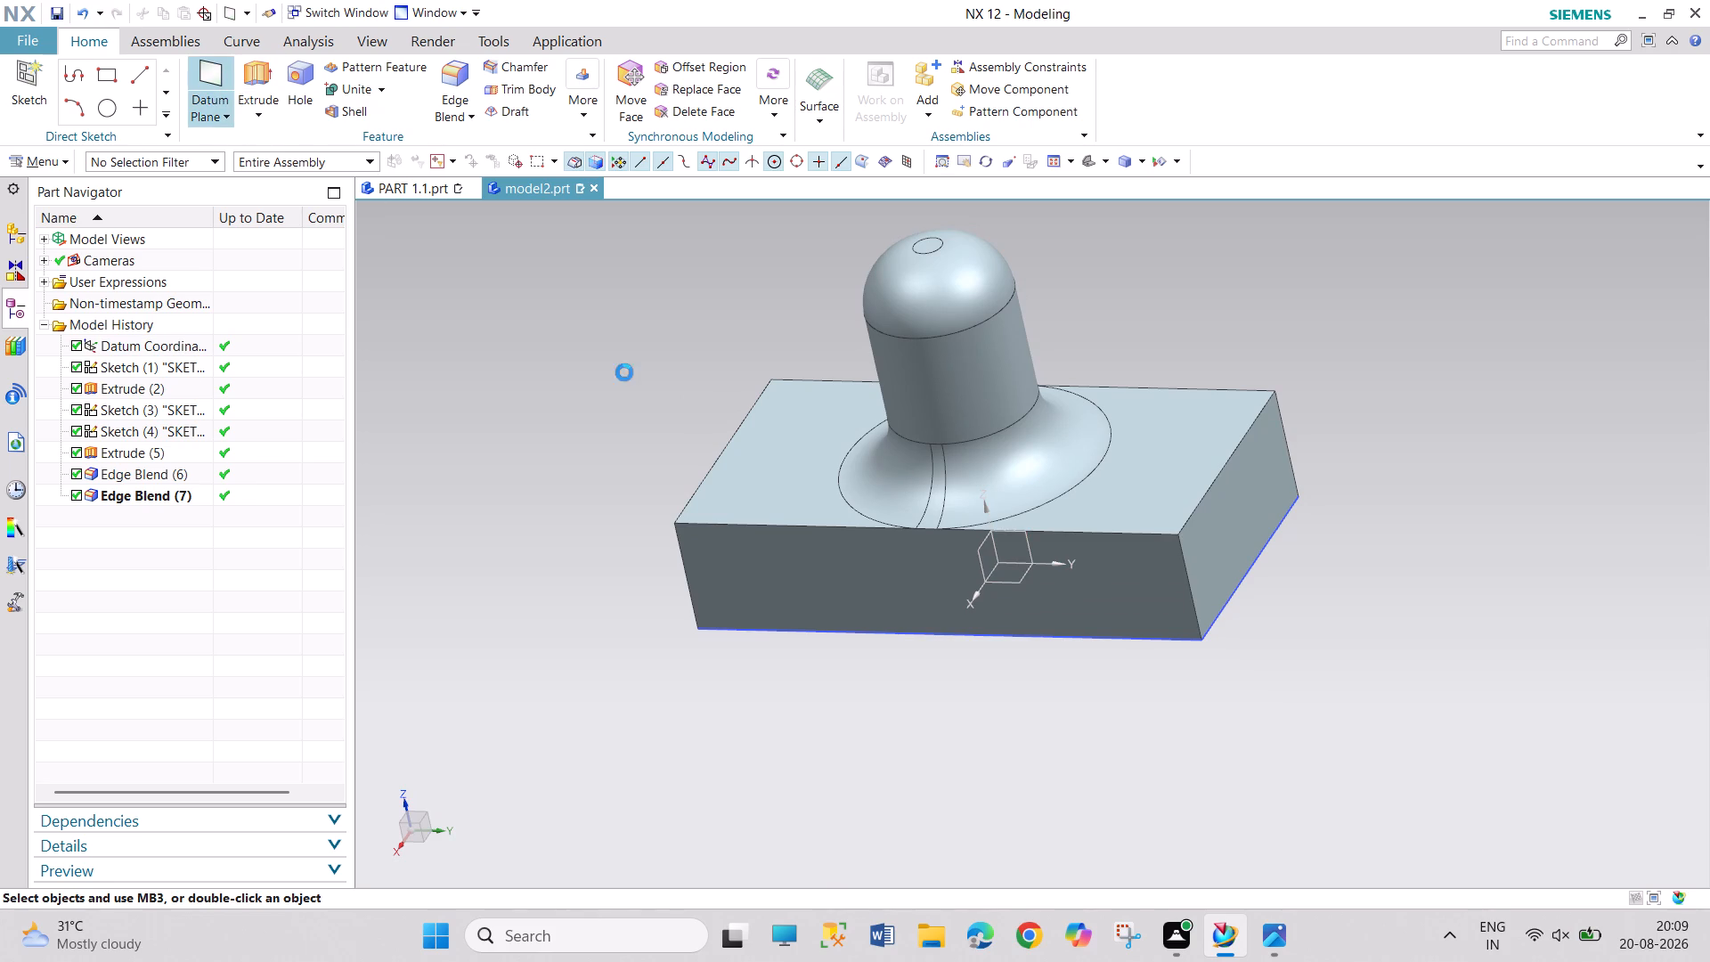
pyautogui.click(982, 558)
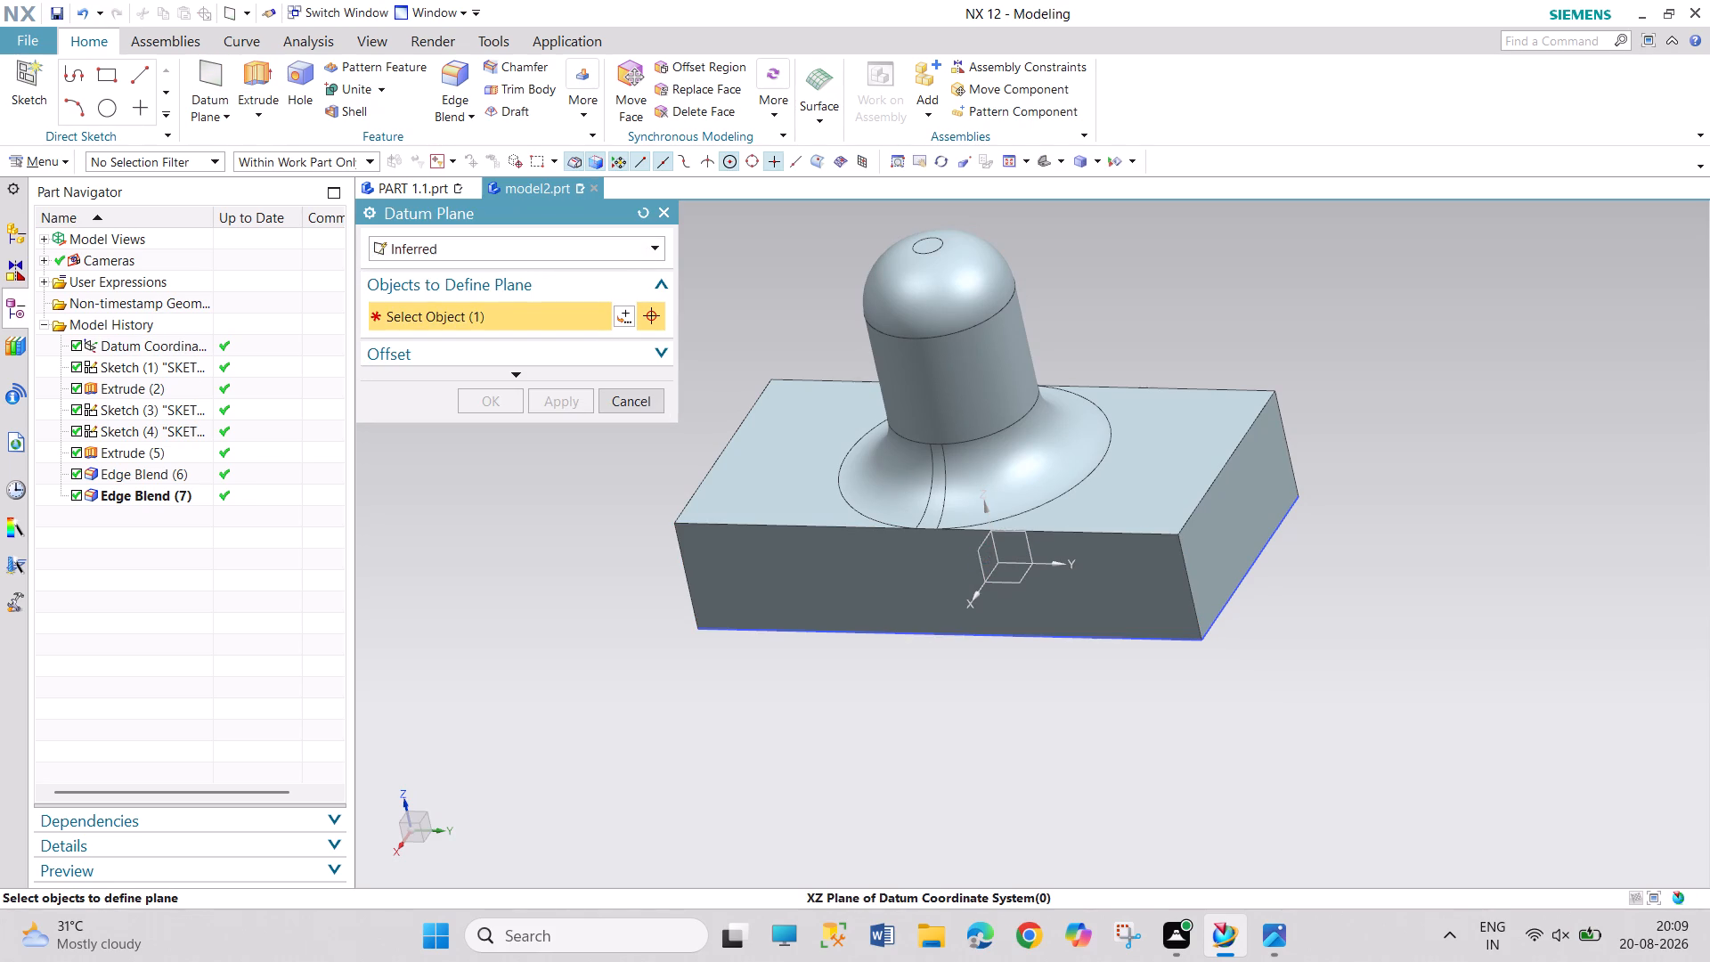
pyautogui.click(493, 461)
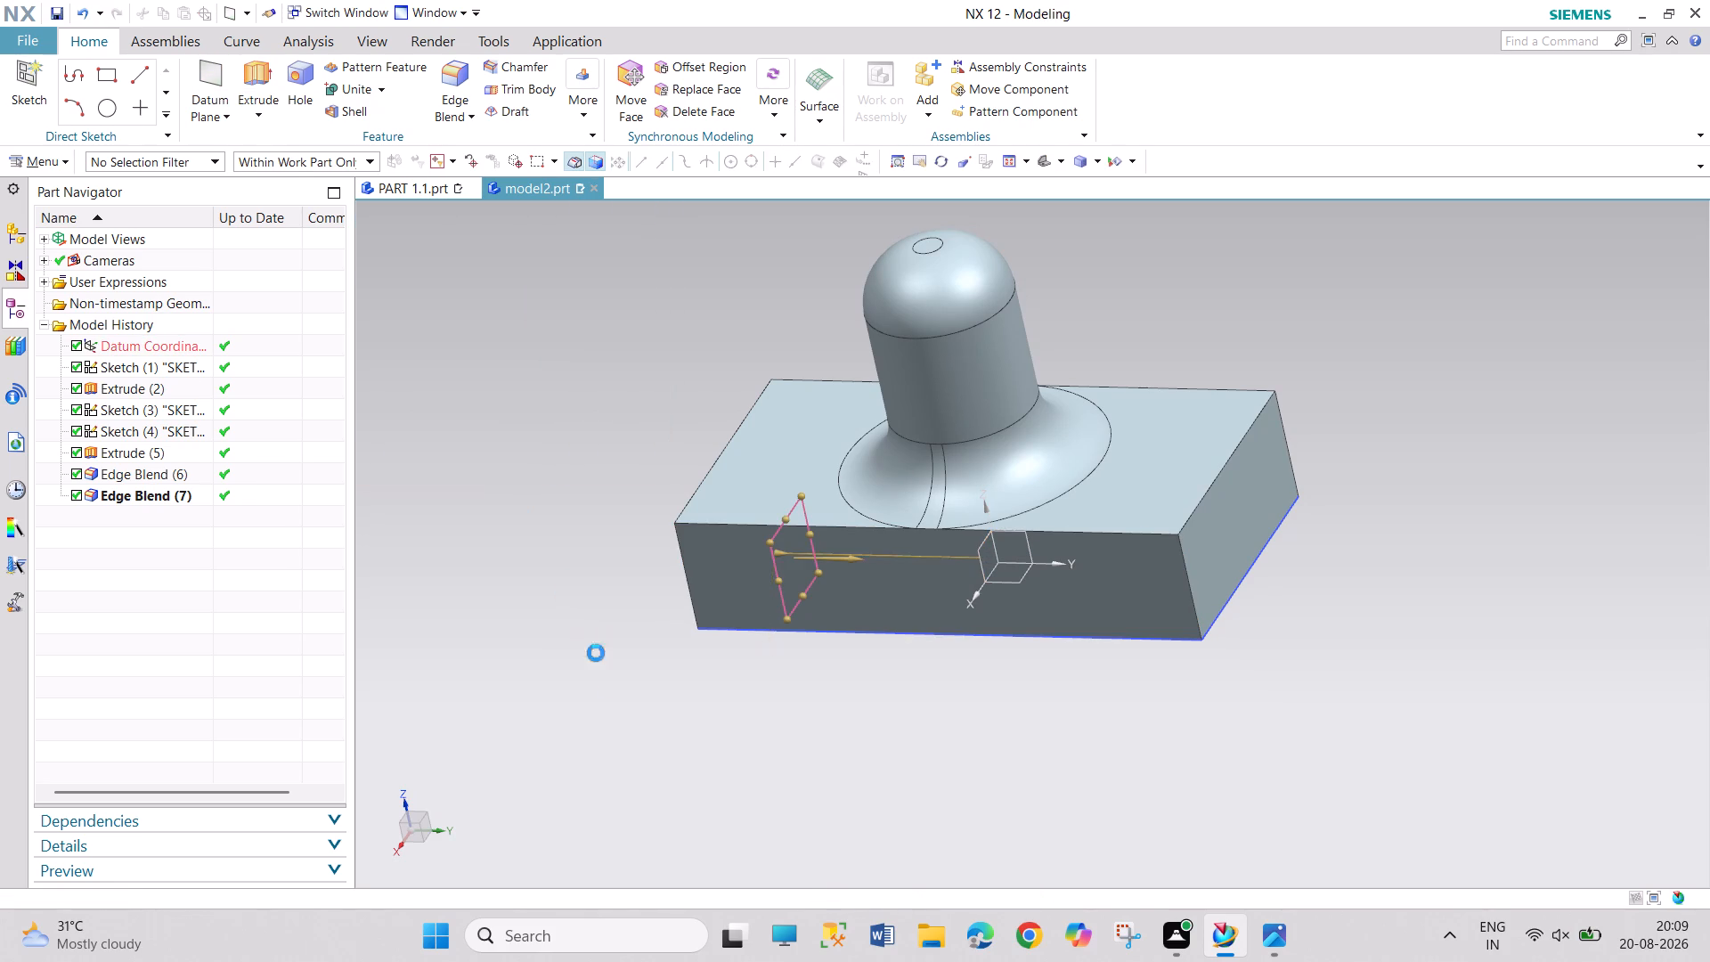
pyautogui.moveTo(604, 677); pyautogui.dragTo(672, 684, button='middle')
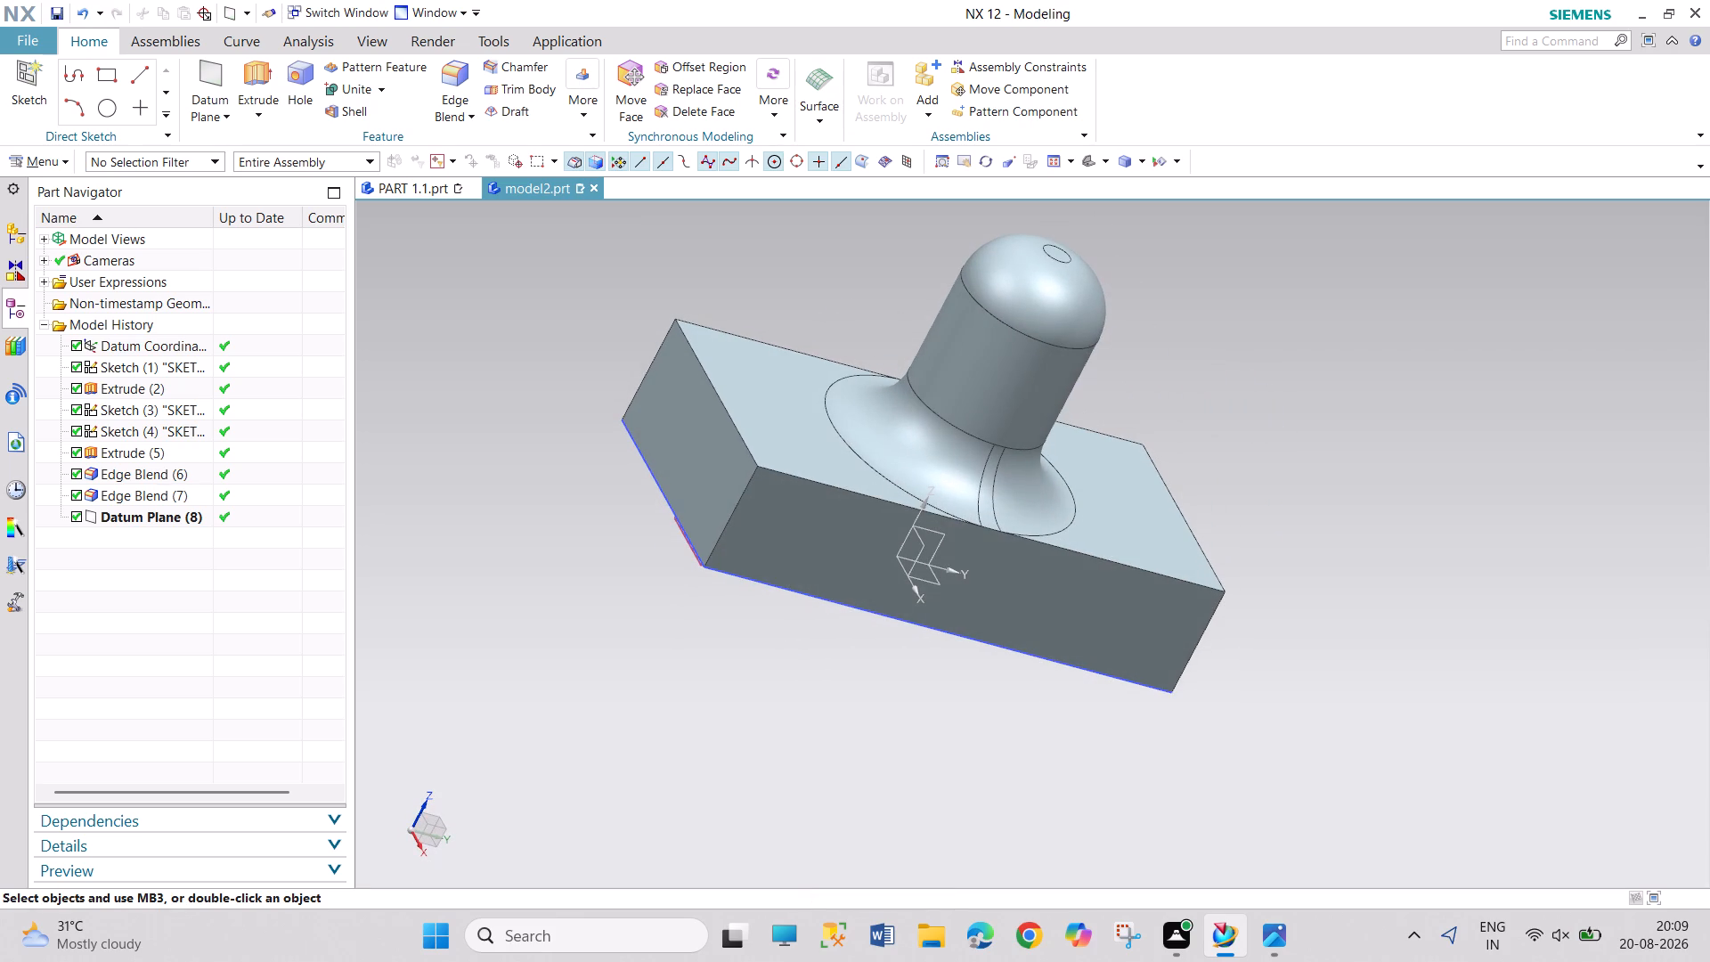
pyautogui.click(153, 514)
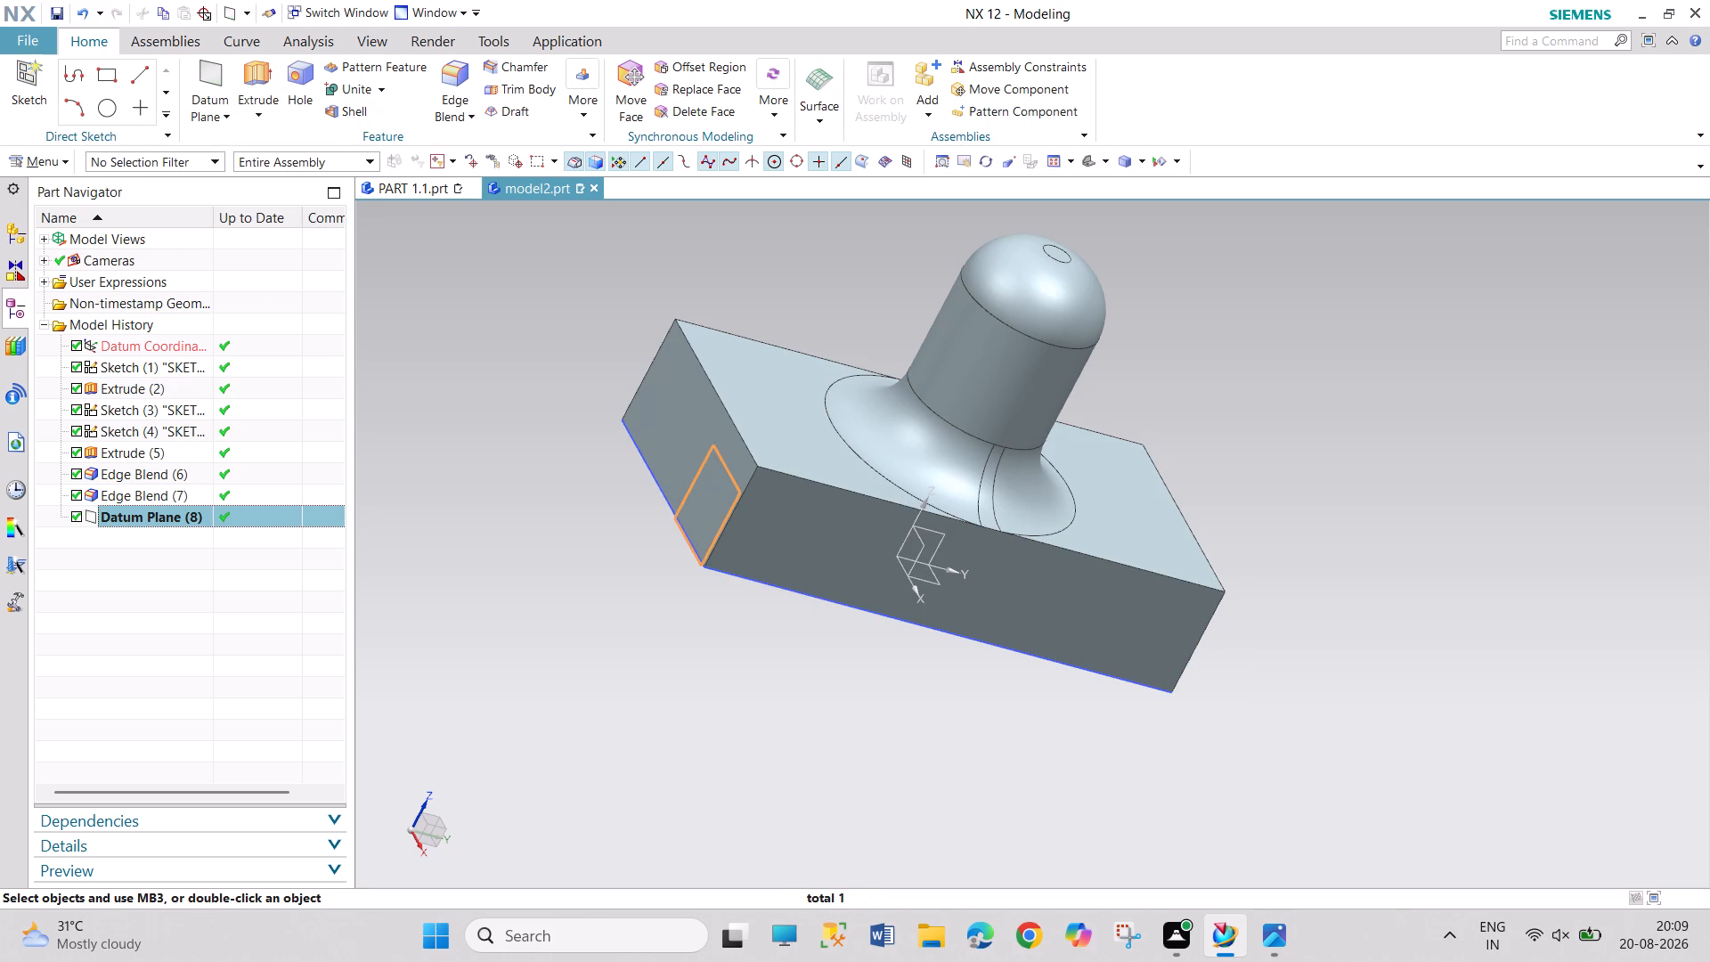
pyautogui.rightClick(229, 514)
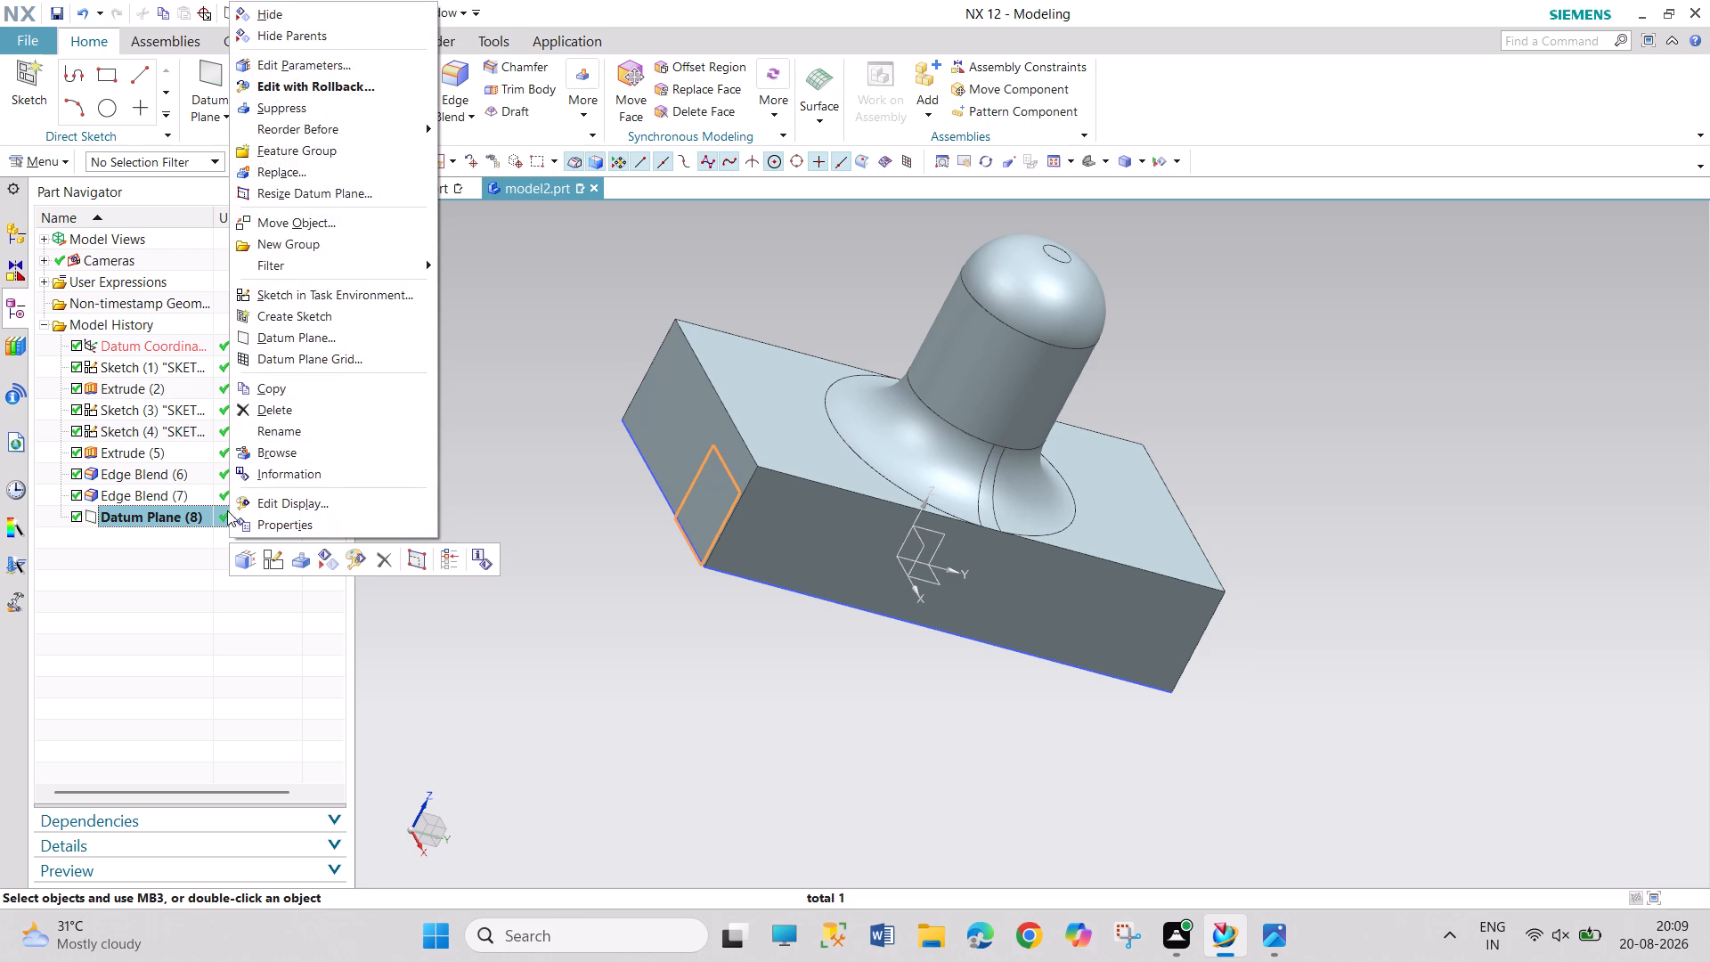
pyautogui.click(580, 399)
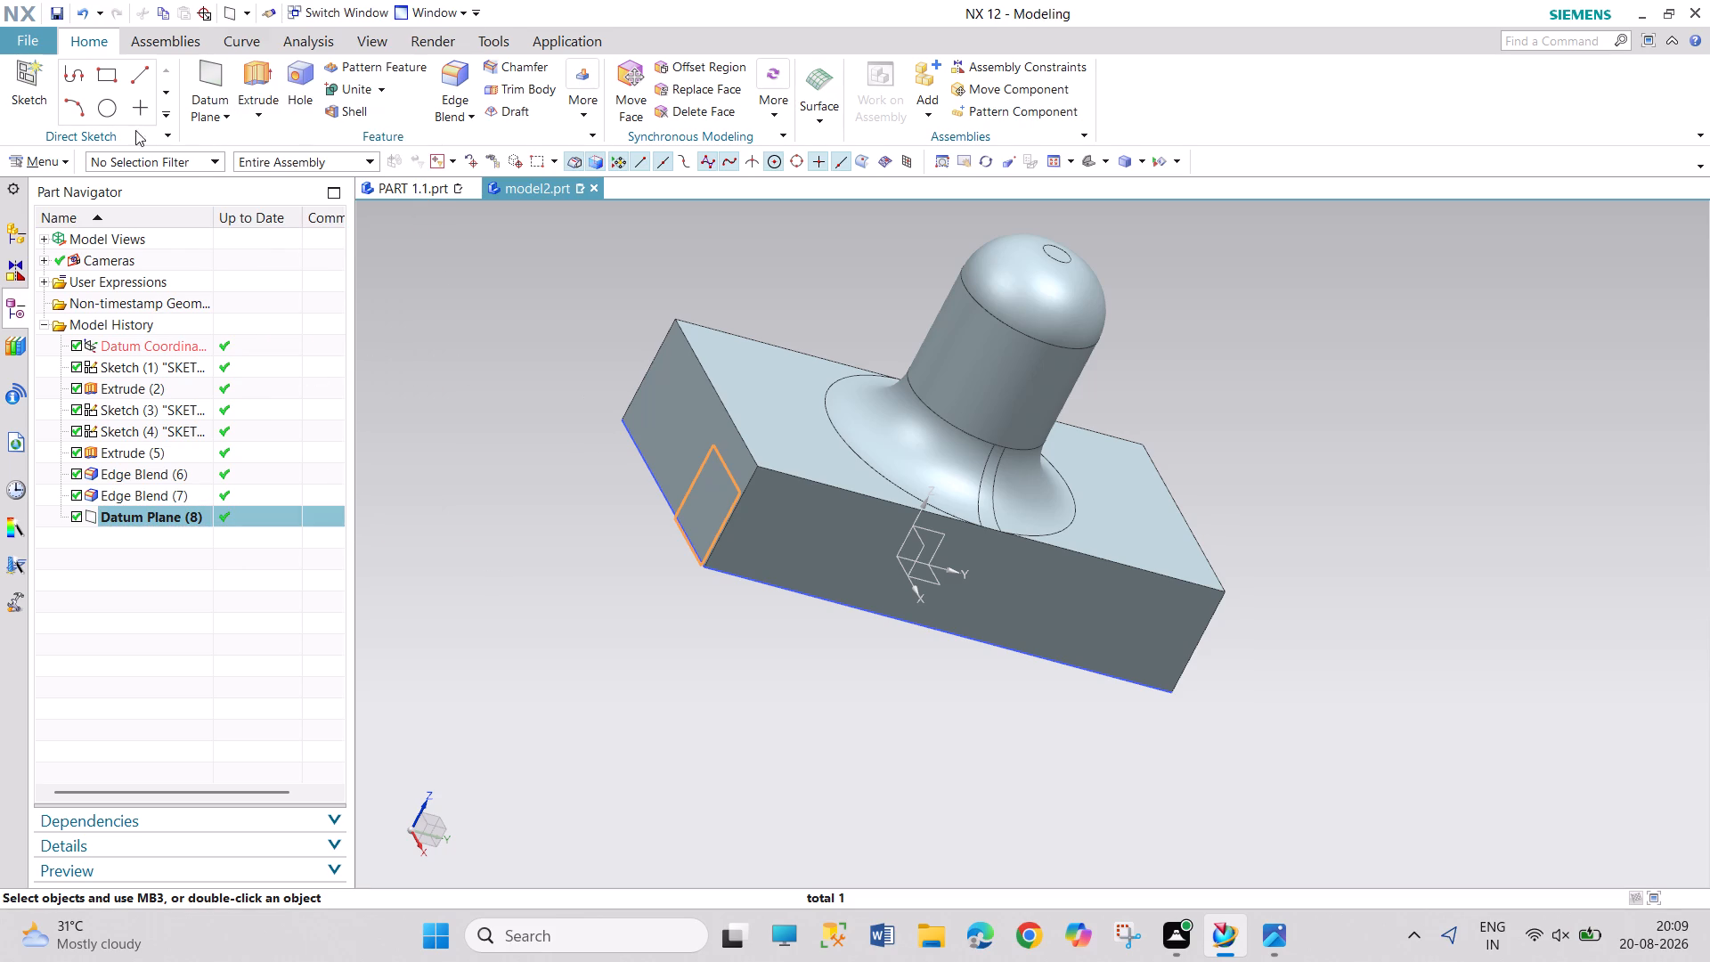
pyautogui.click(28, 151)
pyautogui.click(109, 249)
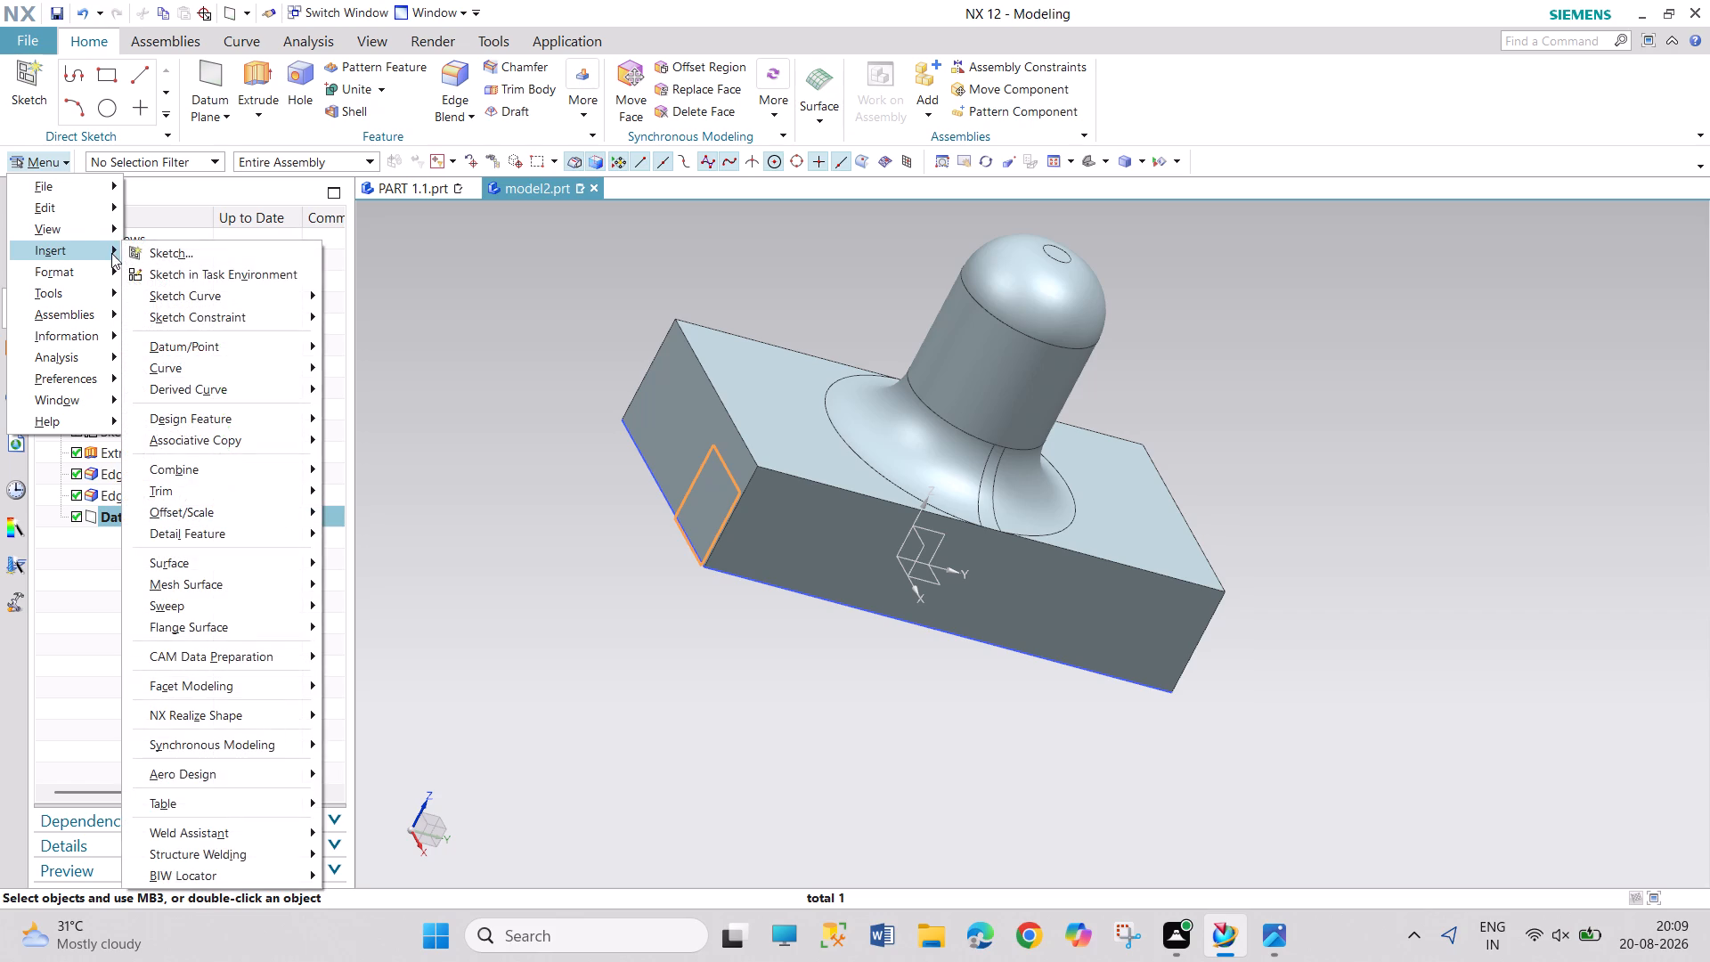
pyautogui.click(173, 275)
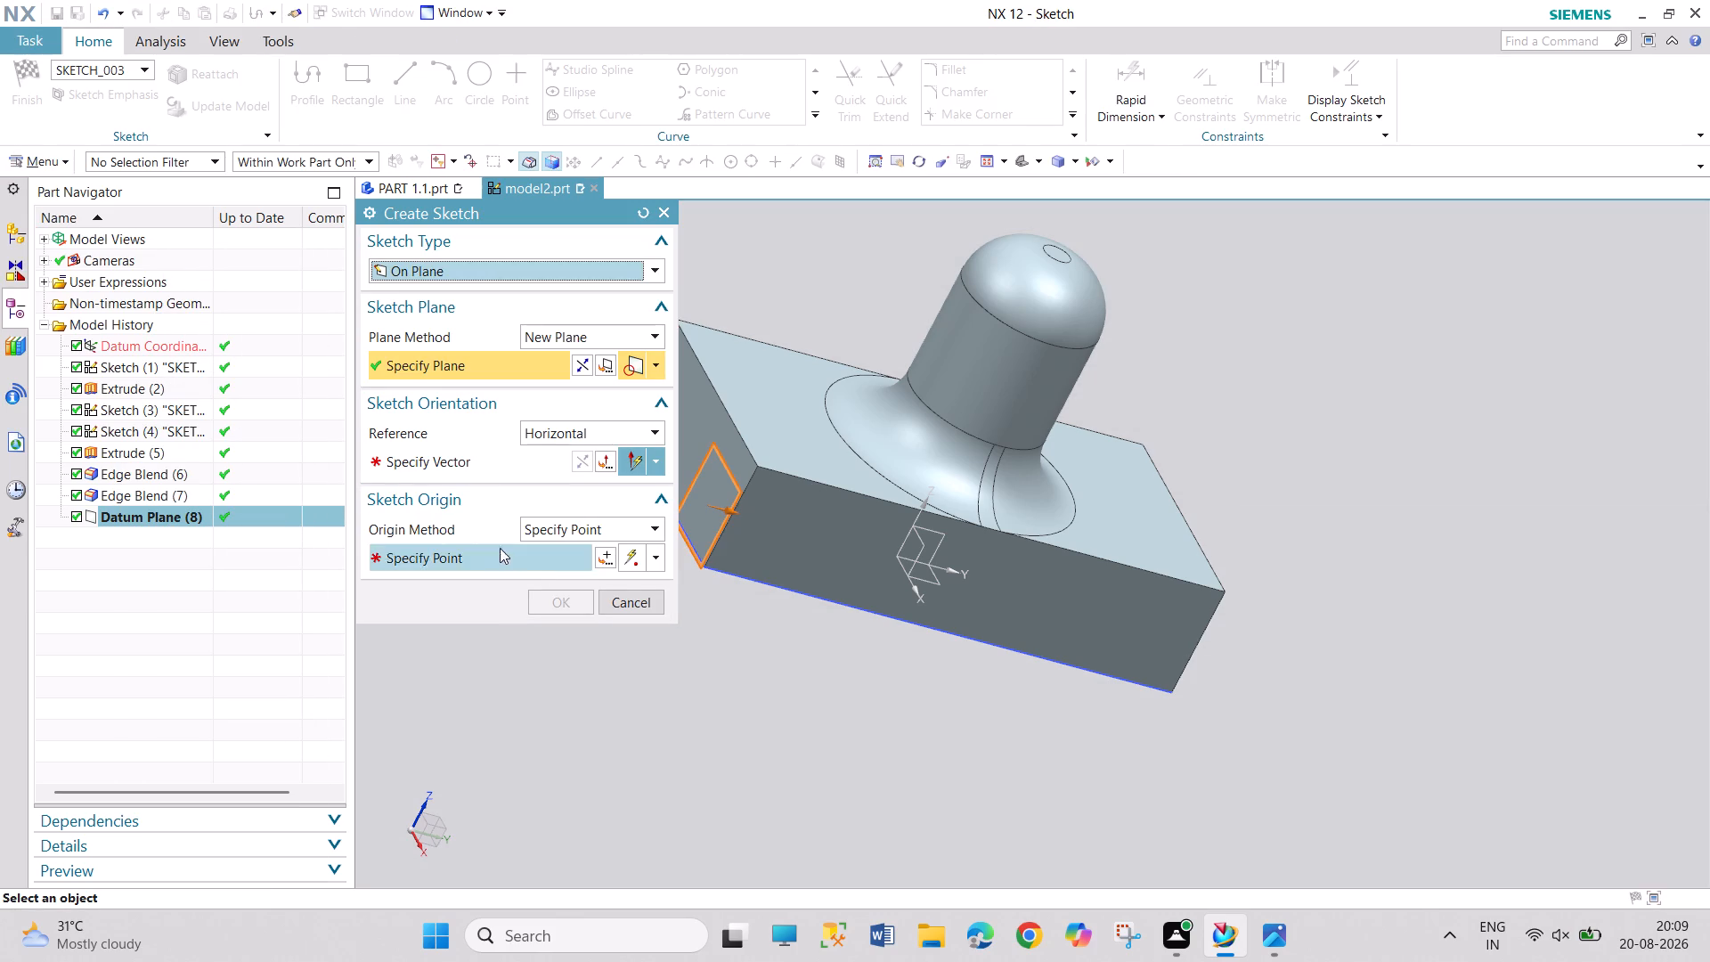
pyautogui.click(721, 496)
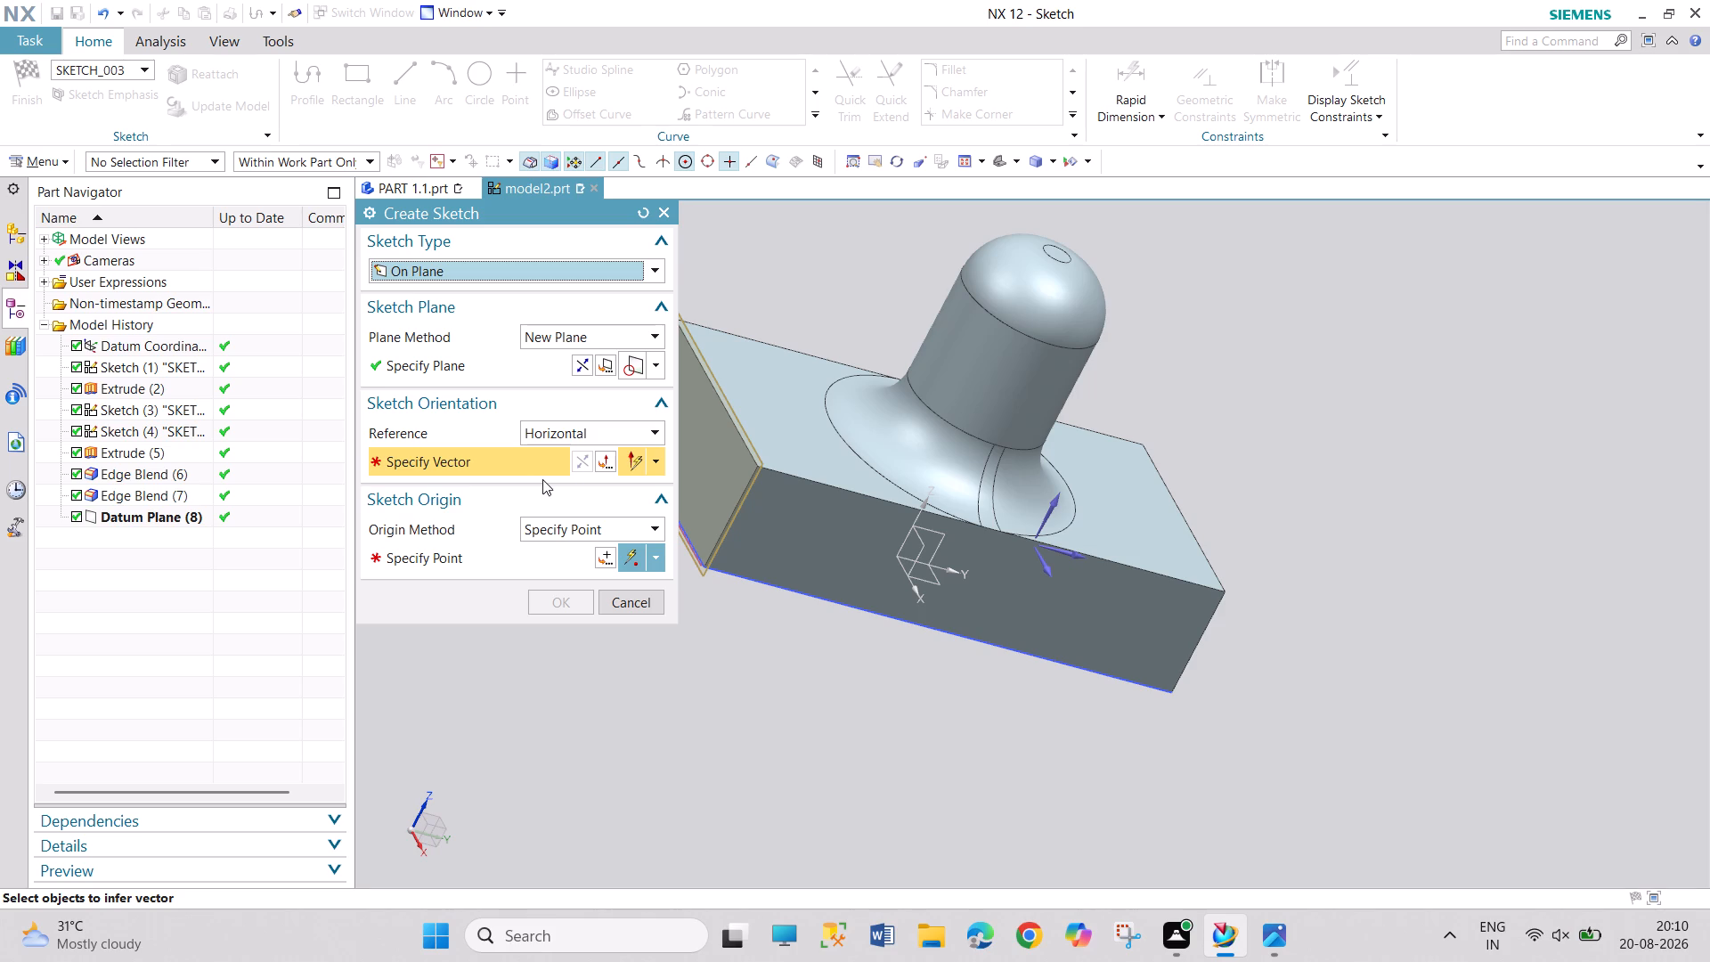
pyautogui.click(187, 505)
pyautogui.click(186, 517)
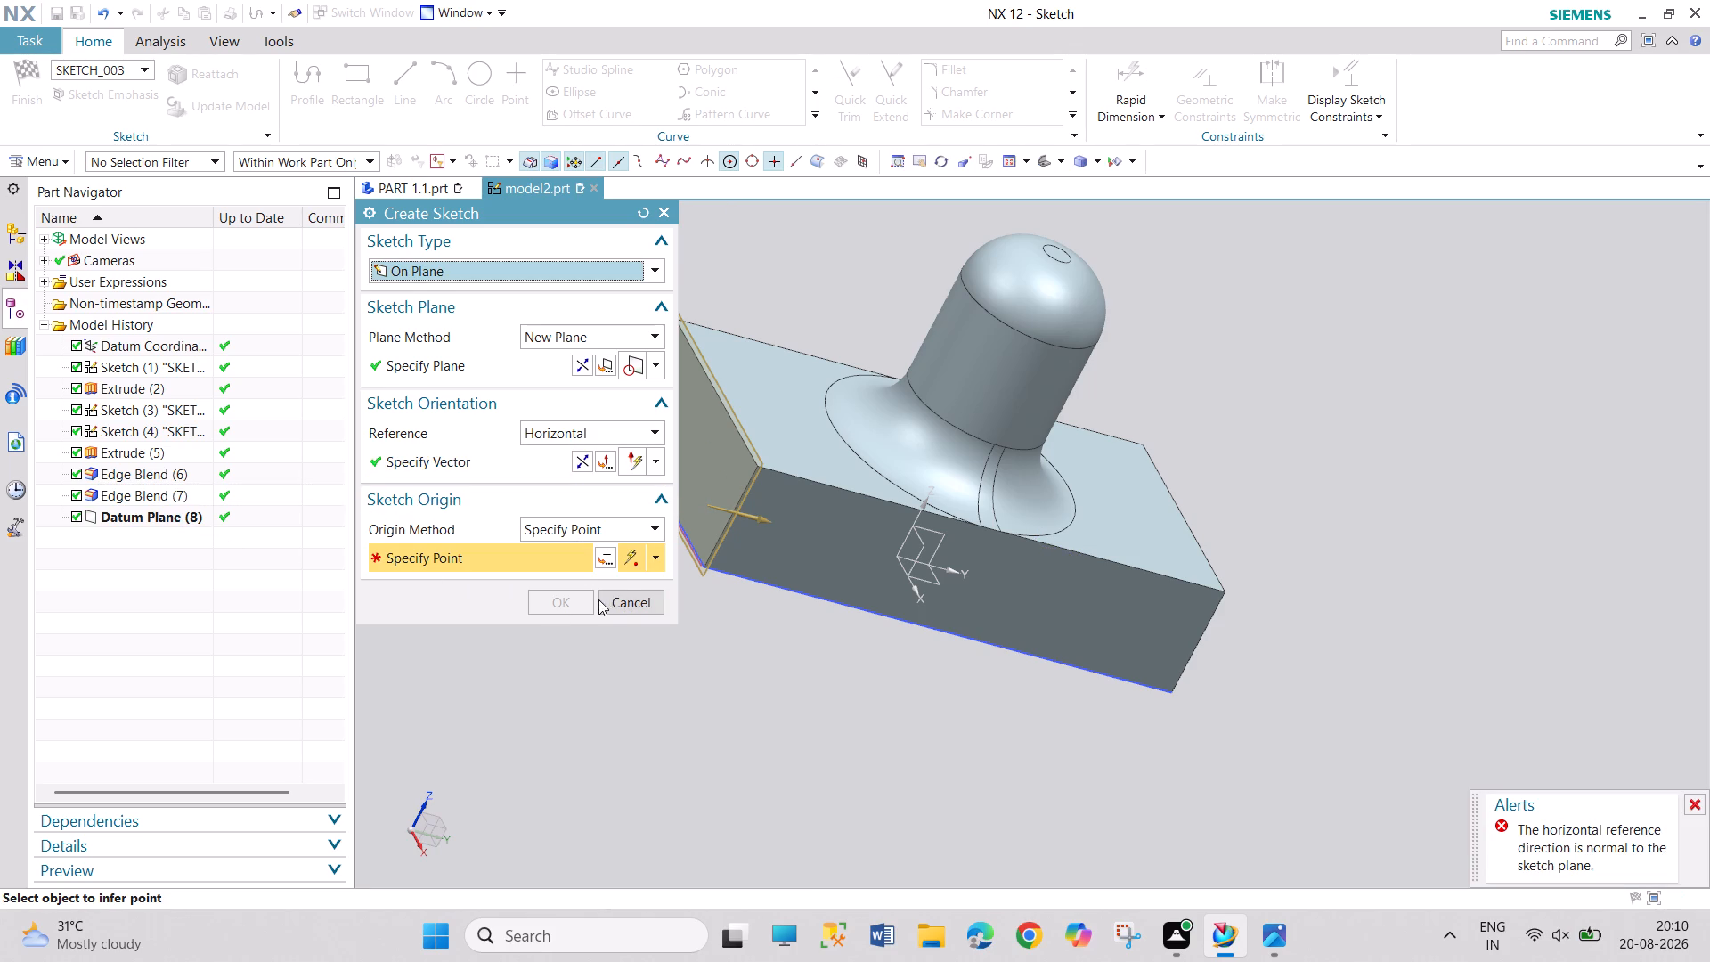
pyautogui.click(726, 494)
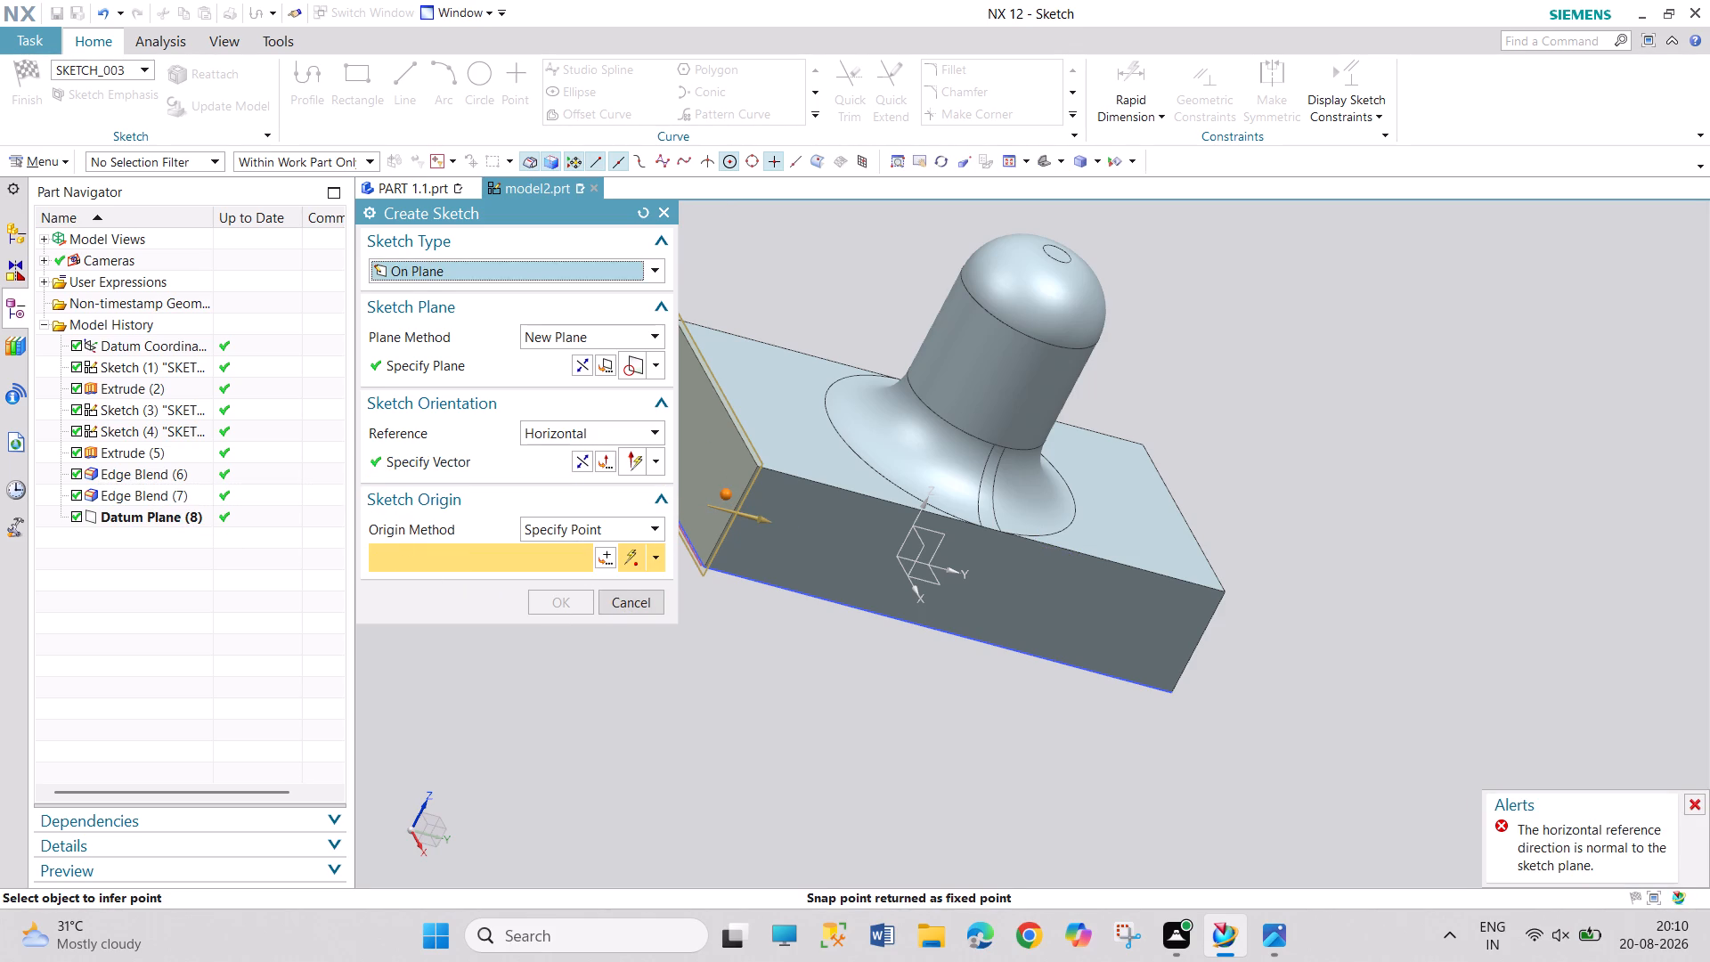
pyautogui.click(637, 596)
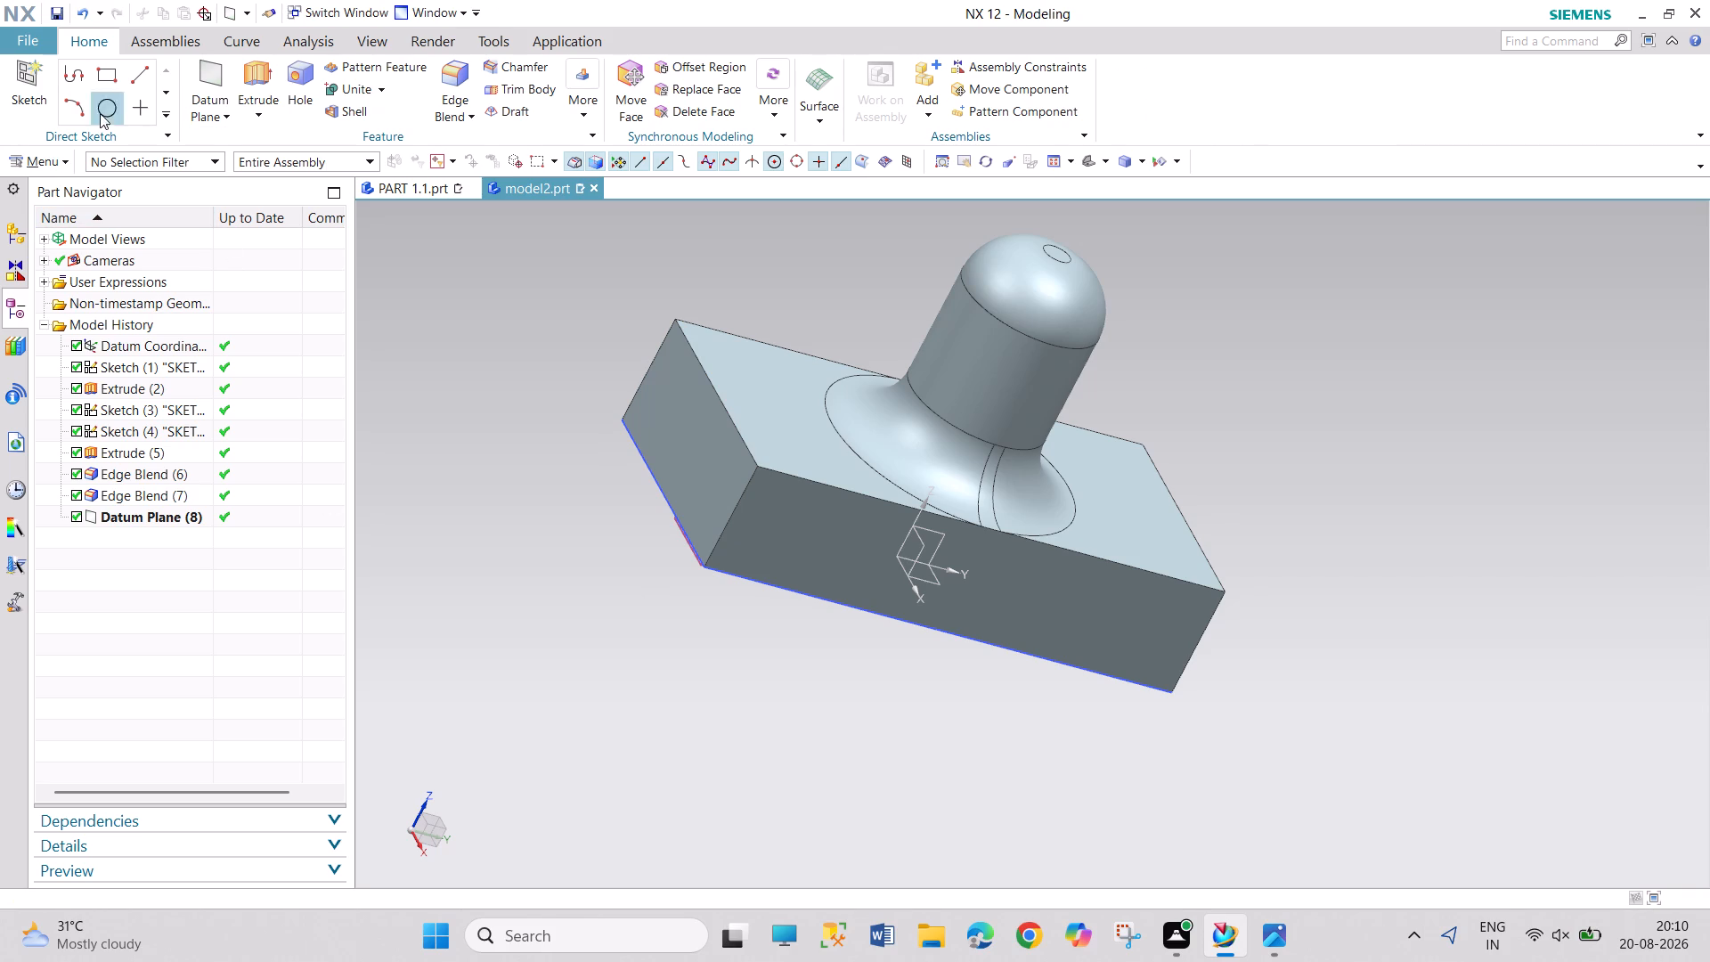
# Create a sketch in the task environment on the new datum plane at the block's end face.
pyautogui.click(52, 165)
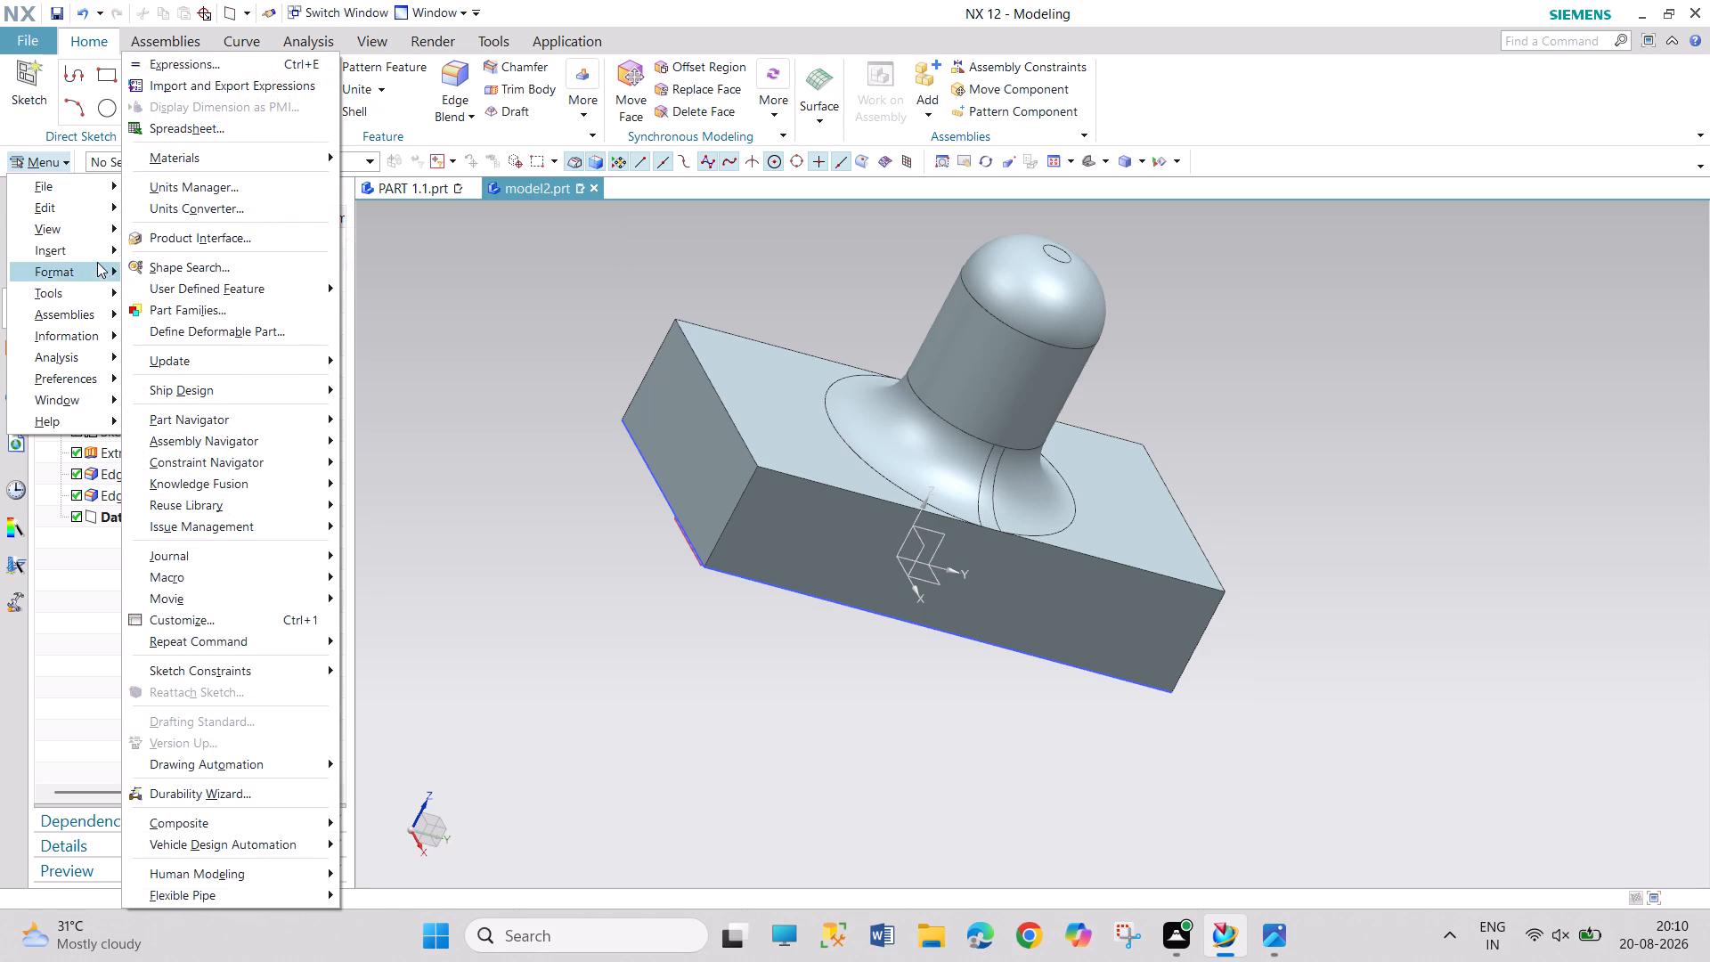
pyautogui.click(94, 244)
pyautogui.click(216, 272)
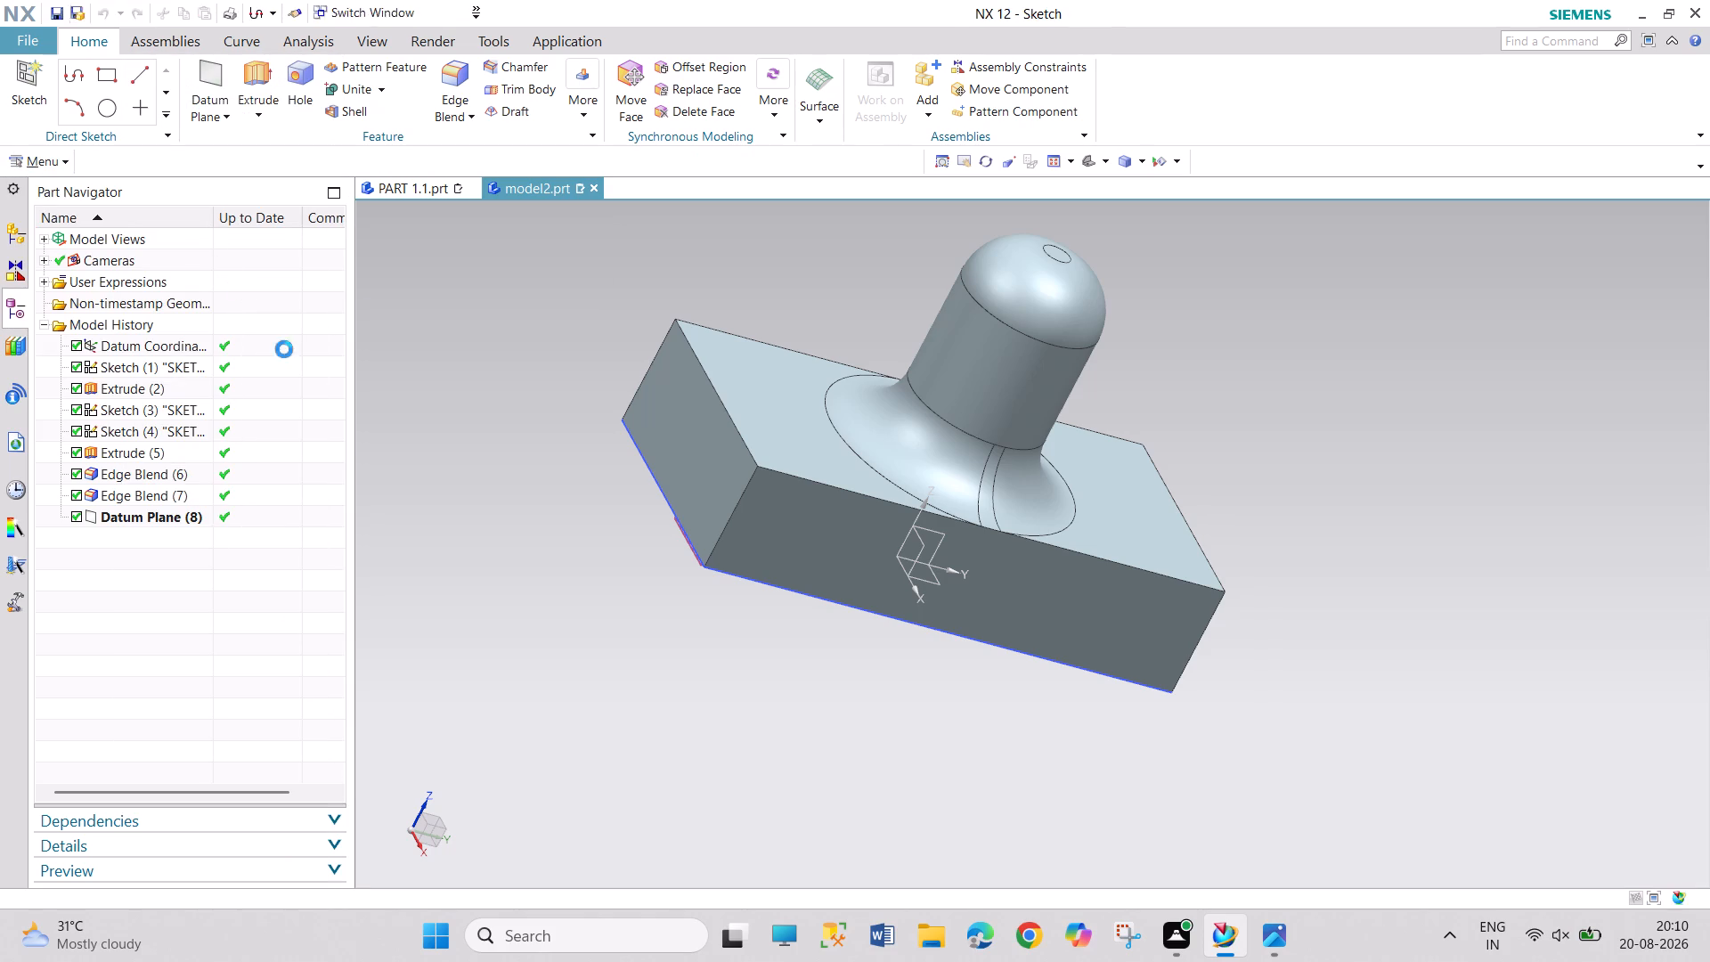
pyautogui.click(181, 516)
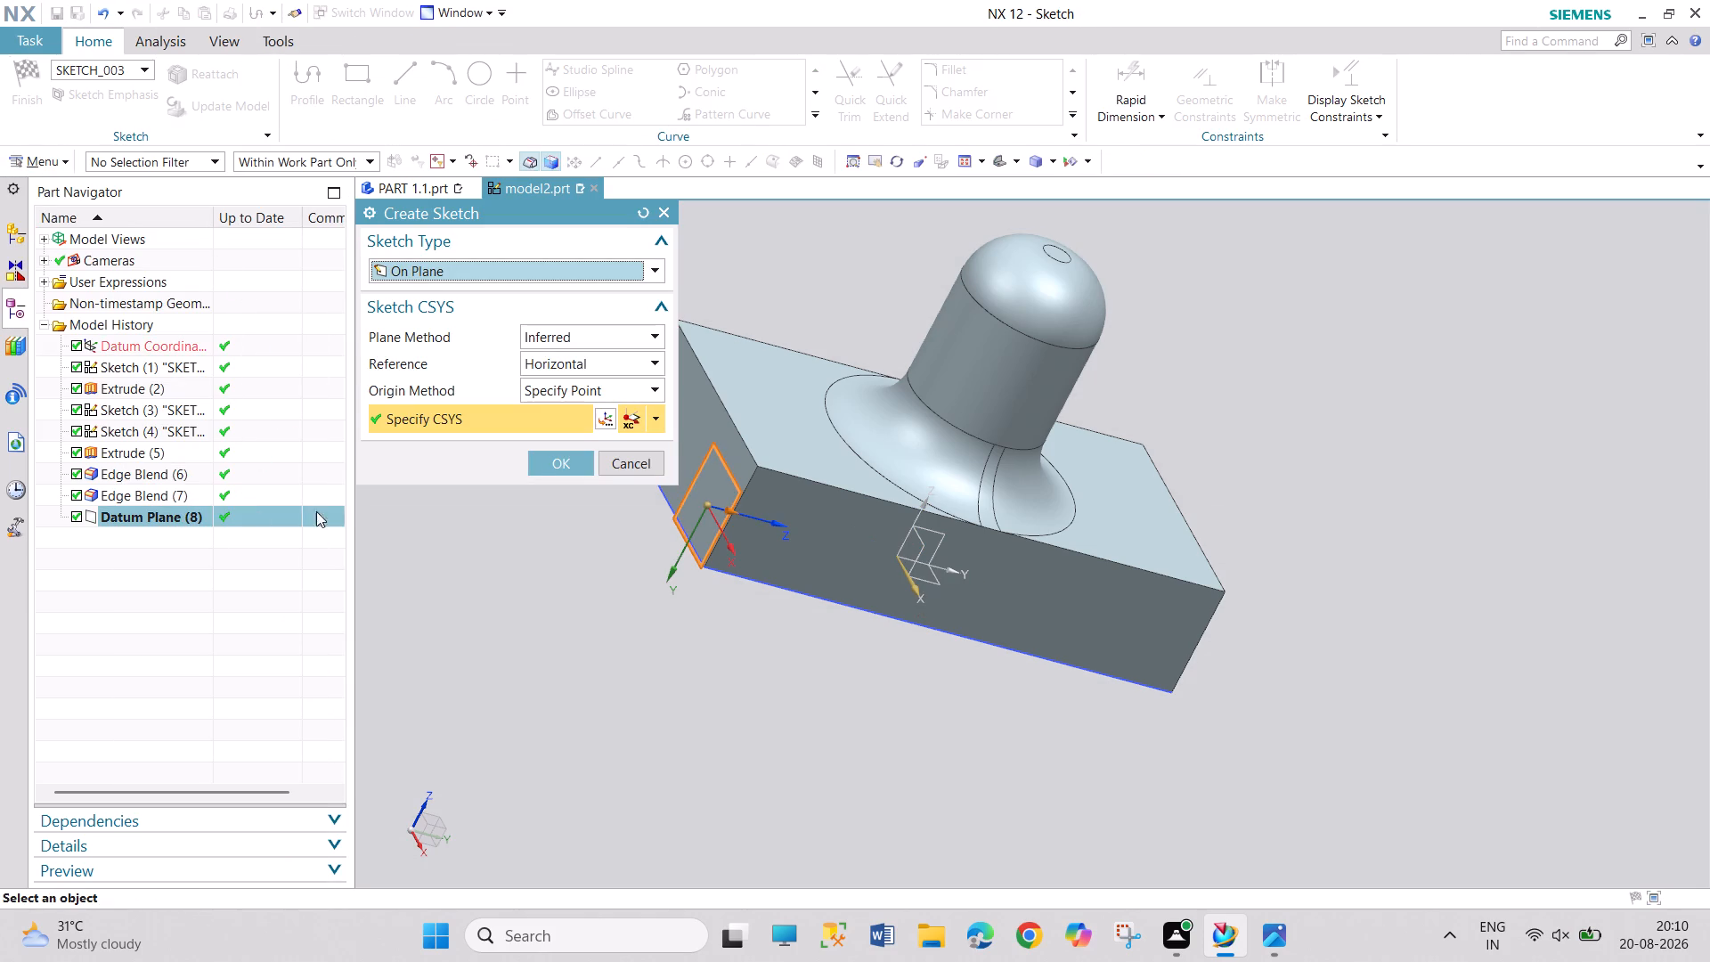
pyautogui.click(557, 466)
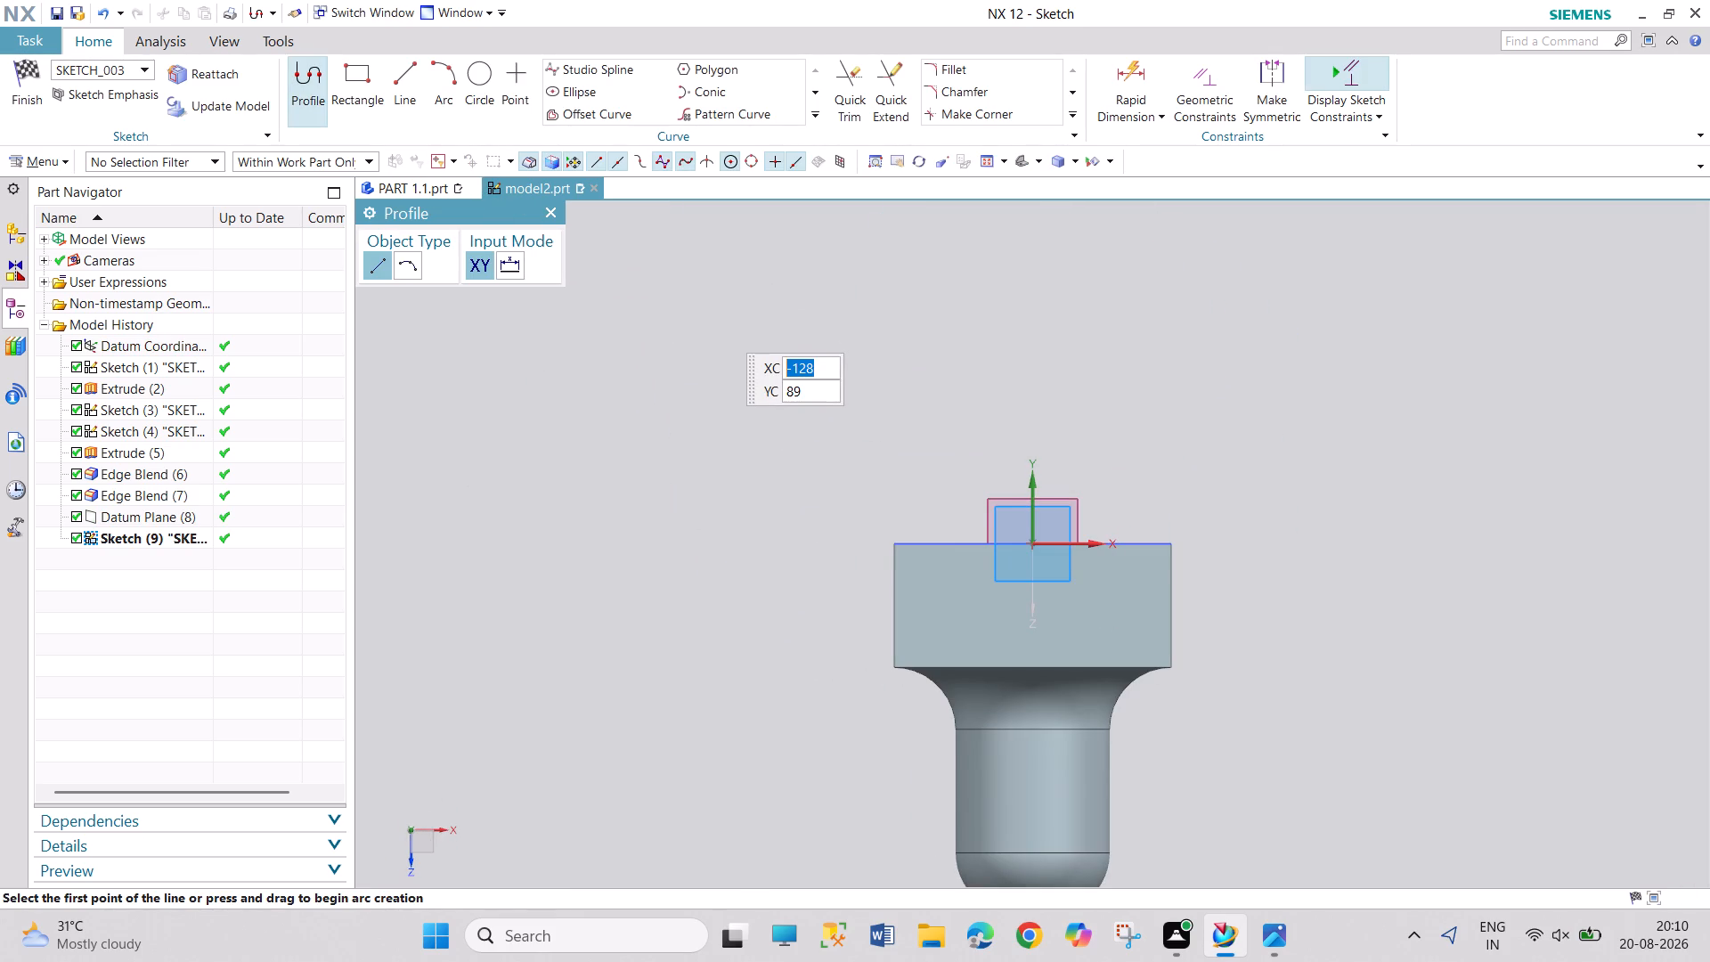
# Sketch a circle about 84 mm in diameter centred at XC 0, YC -75, on the boss edge's arc centre, and finish the sketch.
pyautogui.hotkey('shift', 'F8')
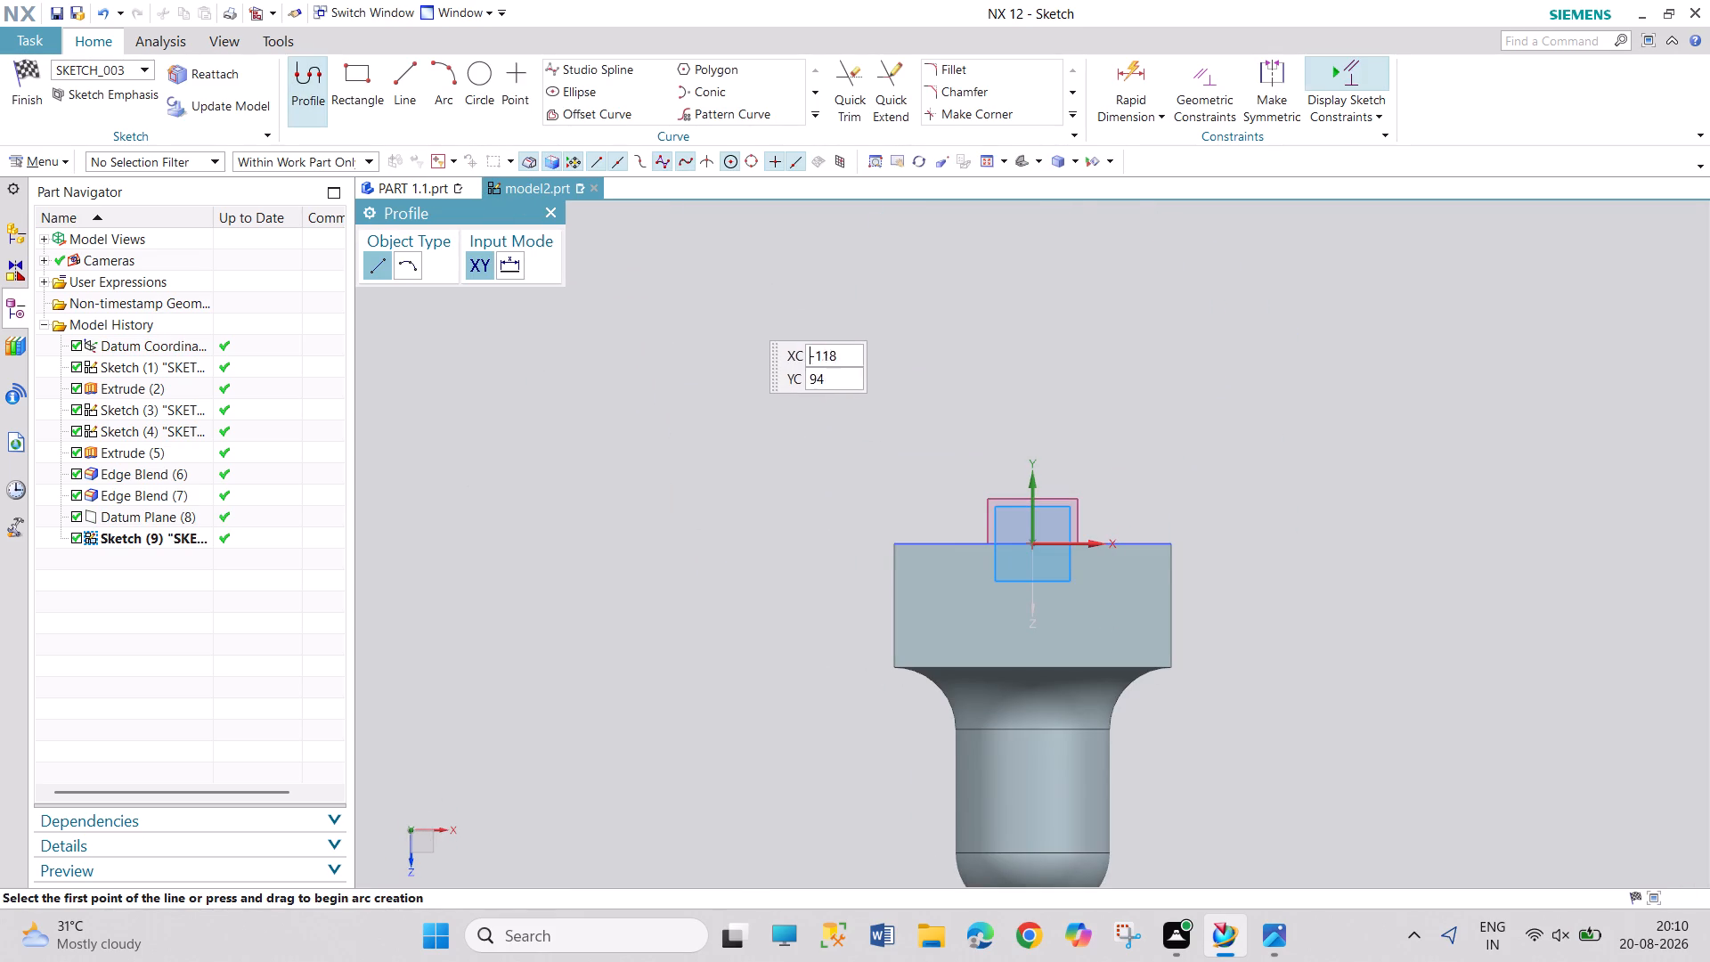
pyautogui.moveTo(859, 775); pyautogui.dragTo(947, 382, button='middle')
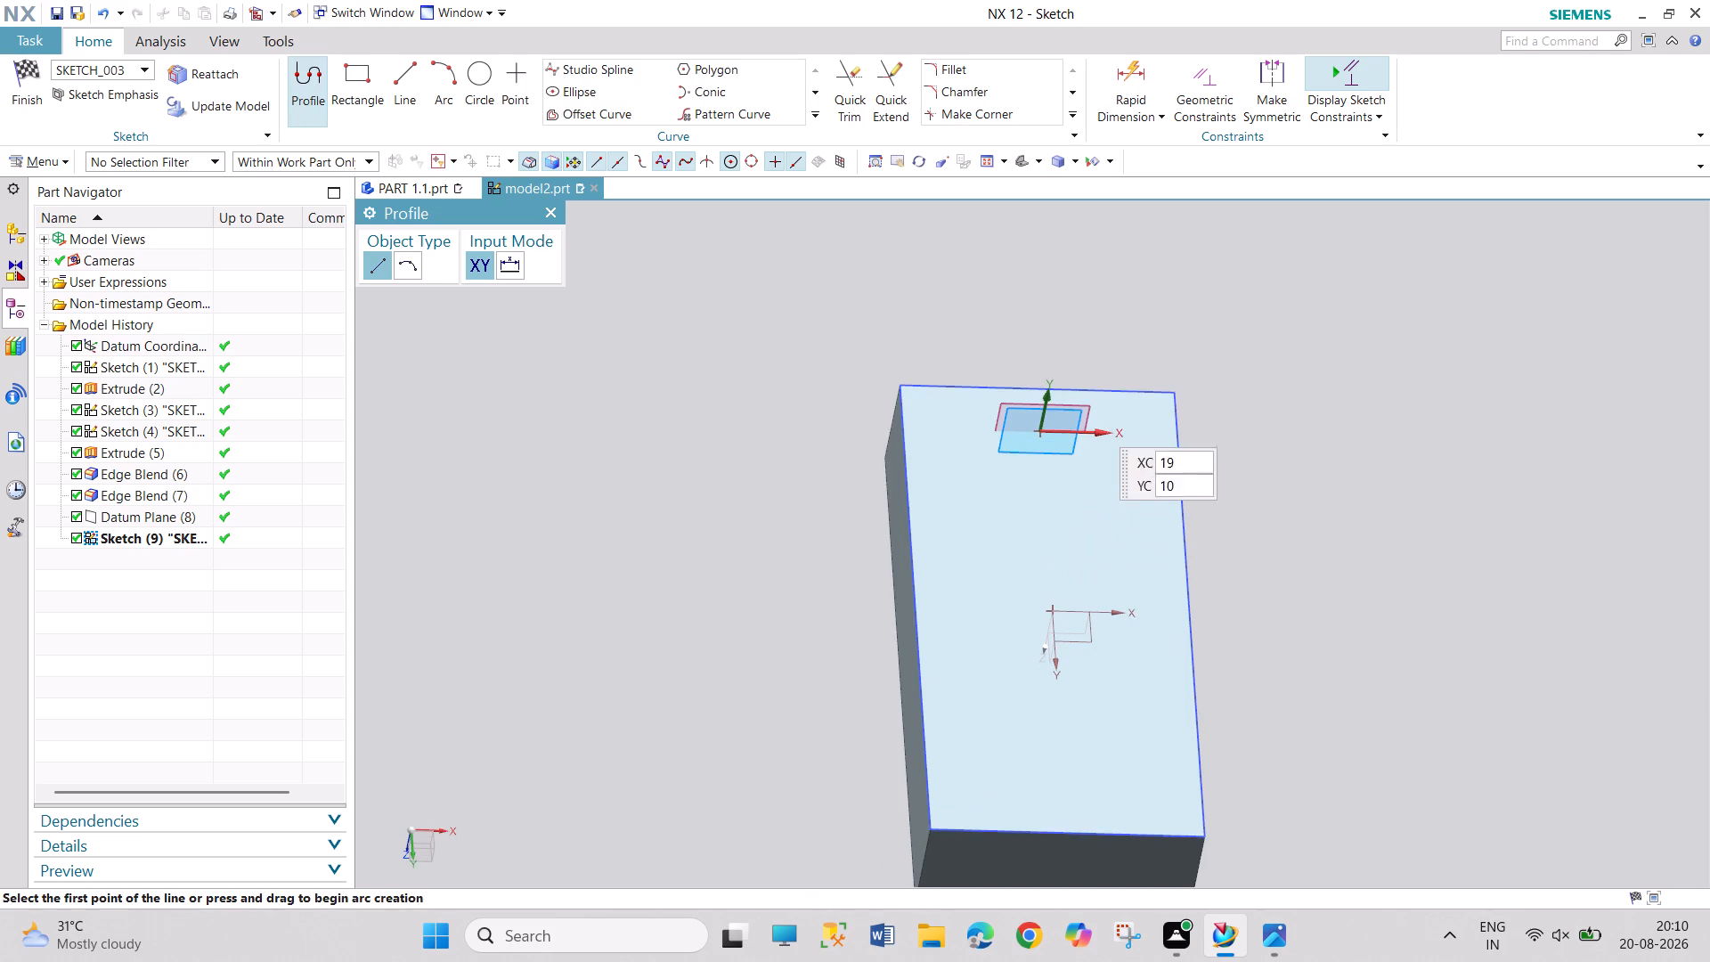
pyautogui.moveTo(1107, 314); pyautogui.dragTo(1118, 575, button='middle')
pyautogui.scroll(2, 1102, 808)
pyautogui.scroll(-2, 1101, 804)
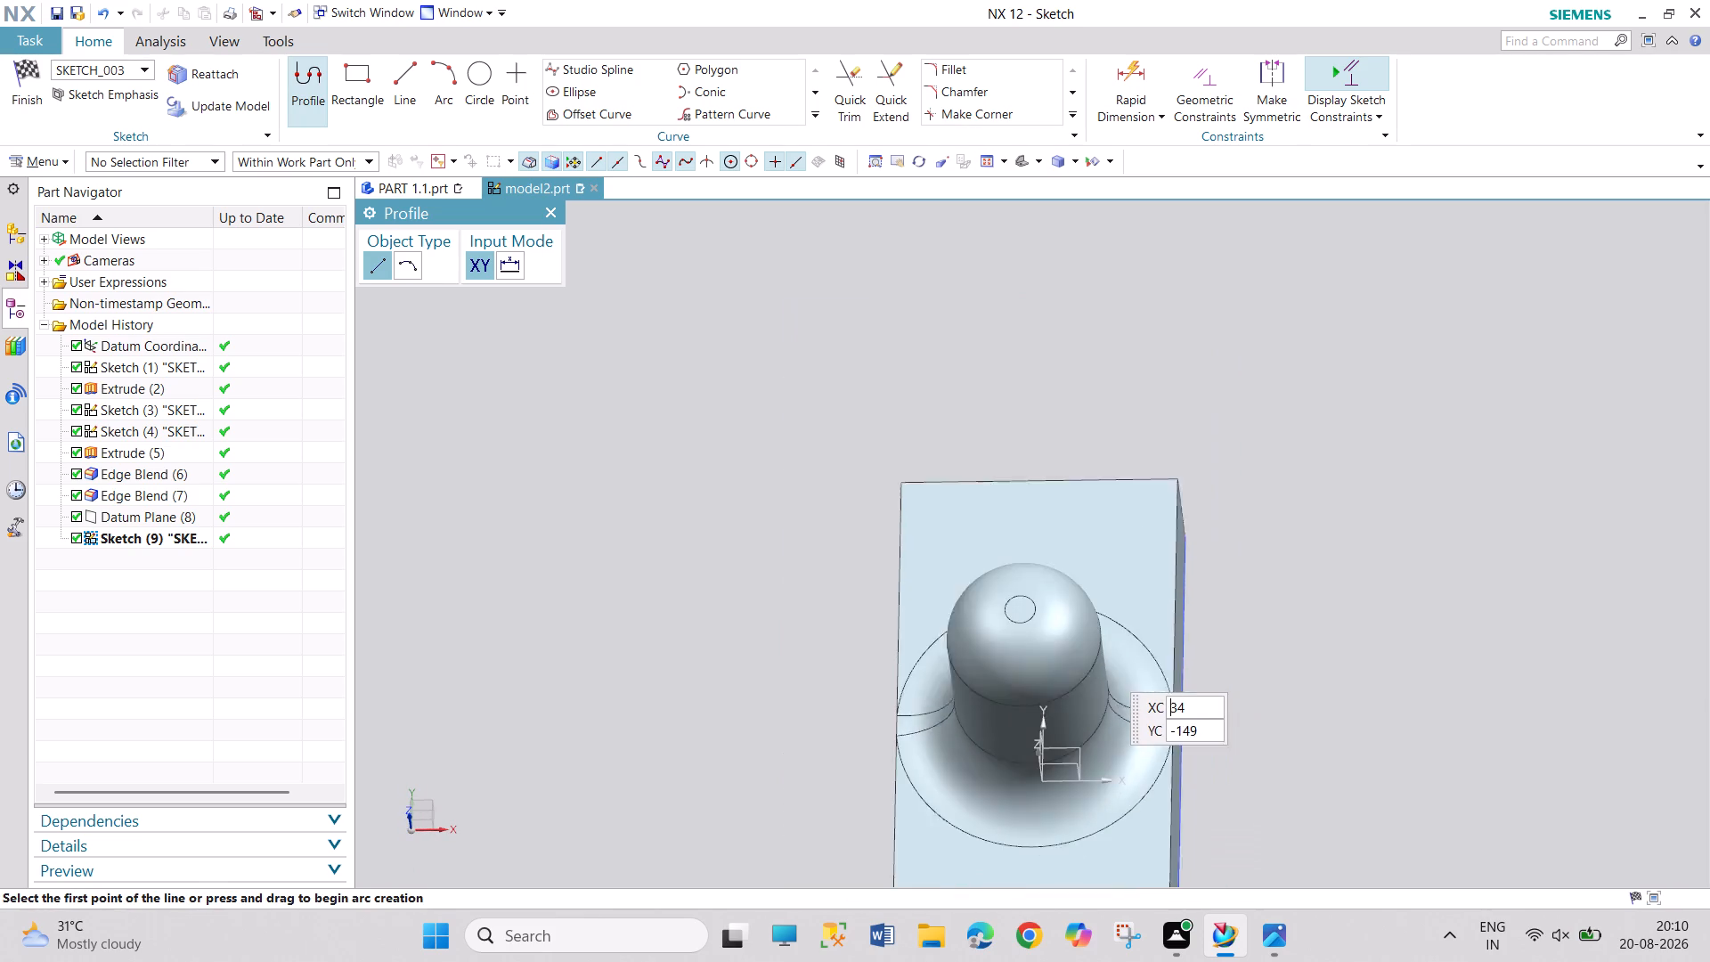
pyautogui.scroll(-6, 1101, 807)
pyautogui.moveTo(1096, 870); pyautogui.dragTo(1096, 783, button='middle')
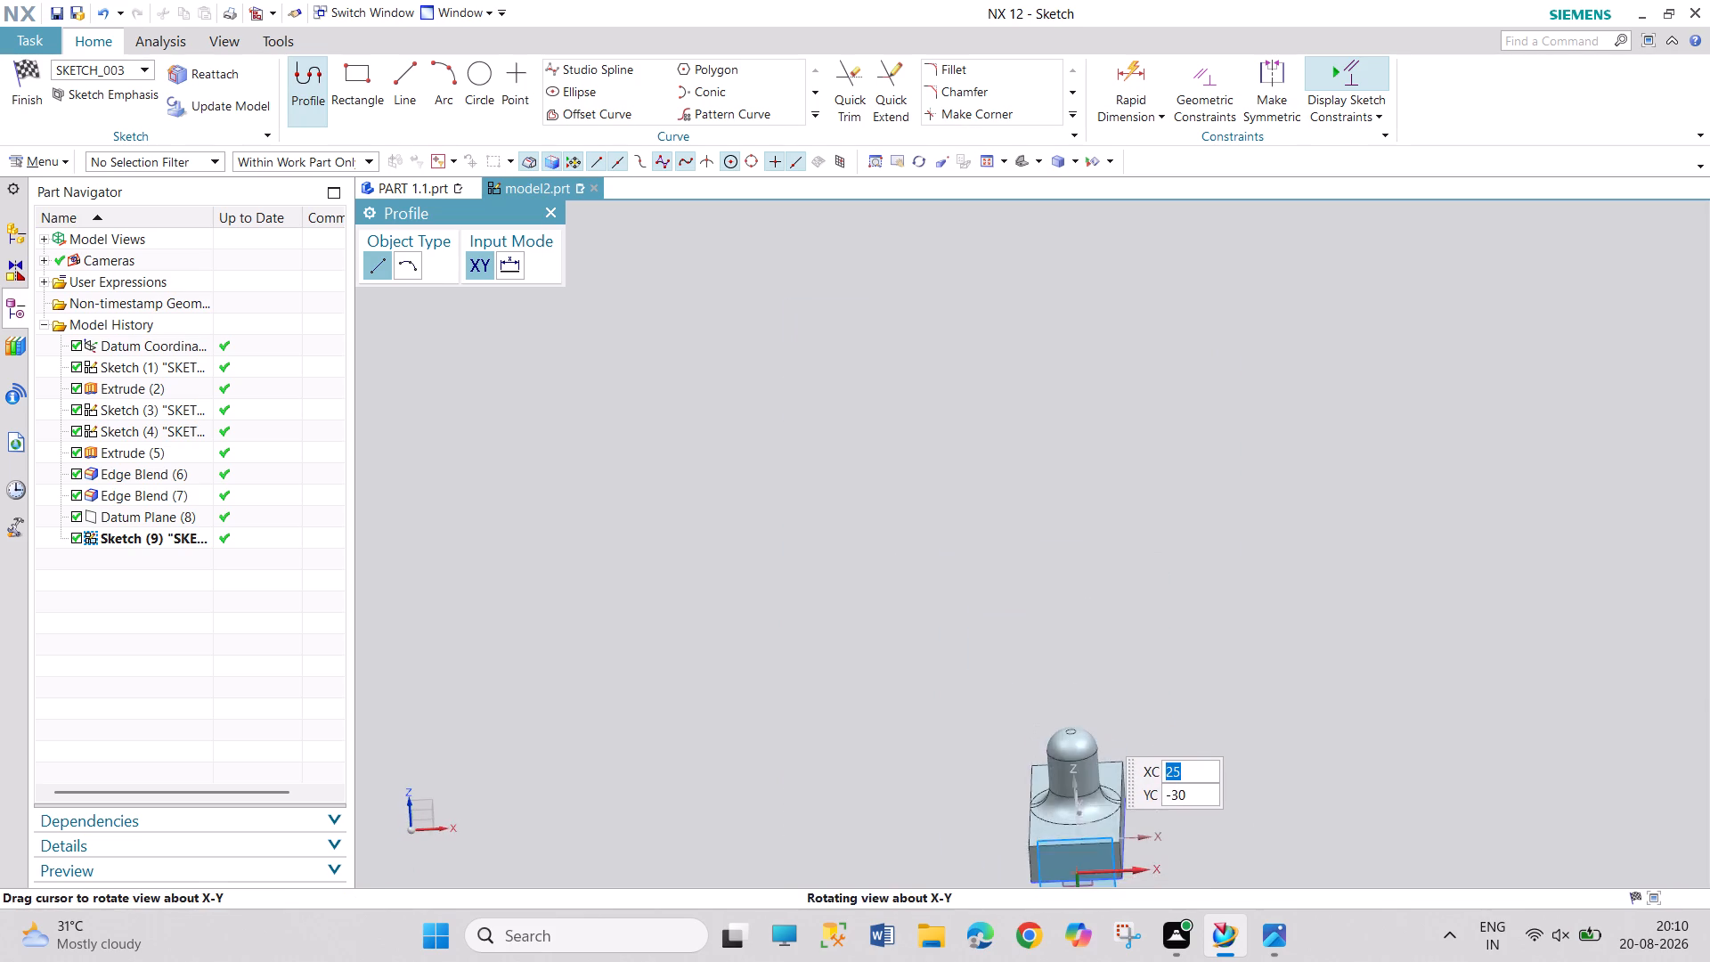
pyautogui.moveTo(1096, 783); pyautogui.dragTo(1095, 771, button='middle')
pyautogui.scroll(-5, 1108, 819)
pyautogui.scroll(9, 1107, 851)
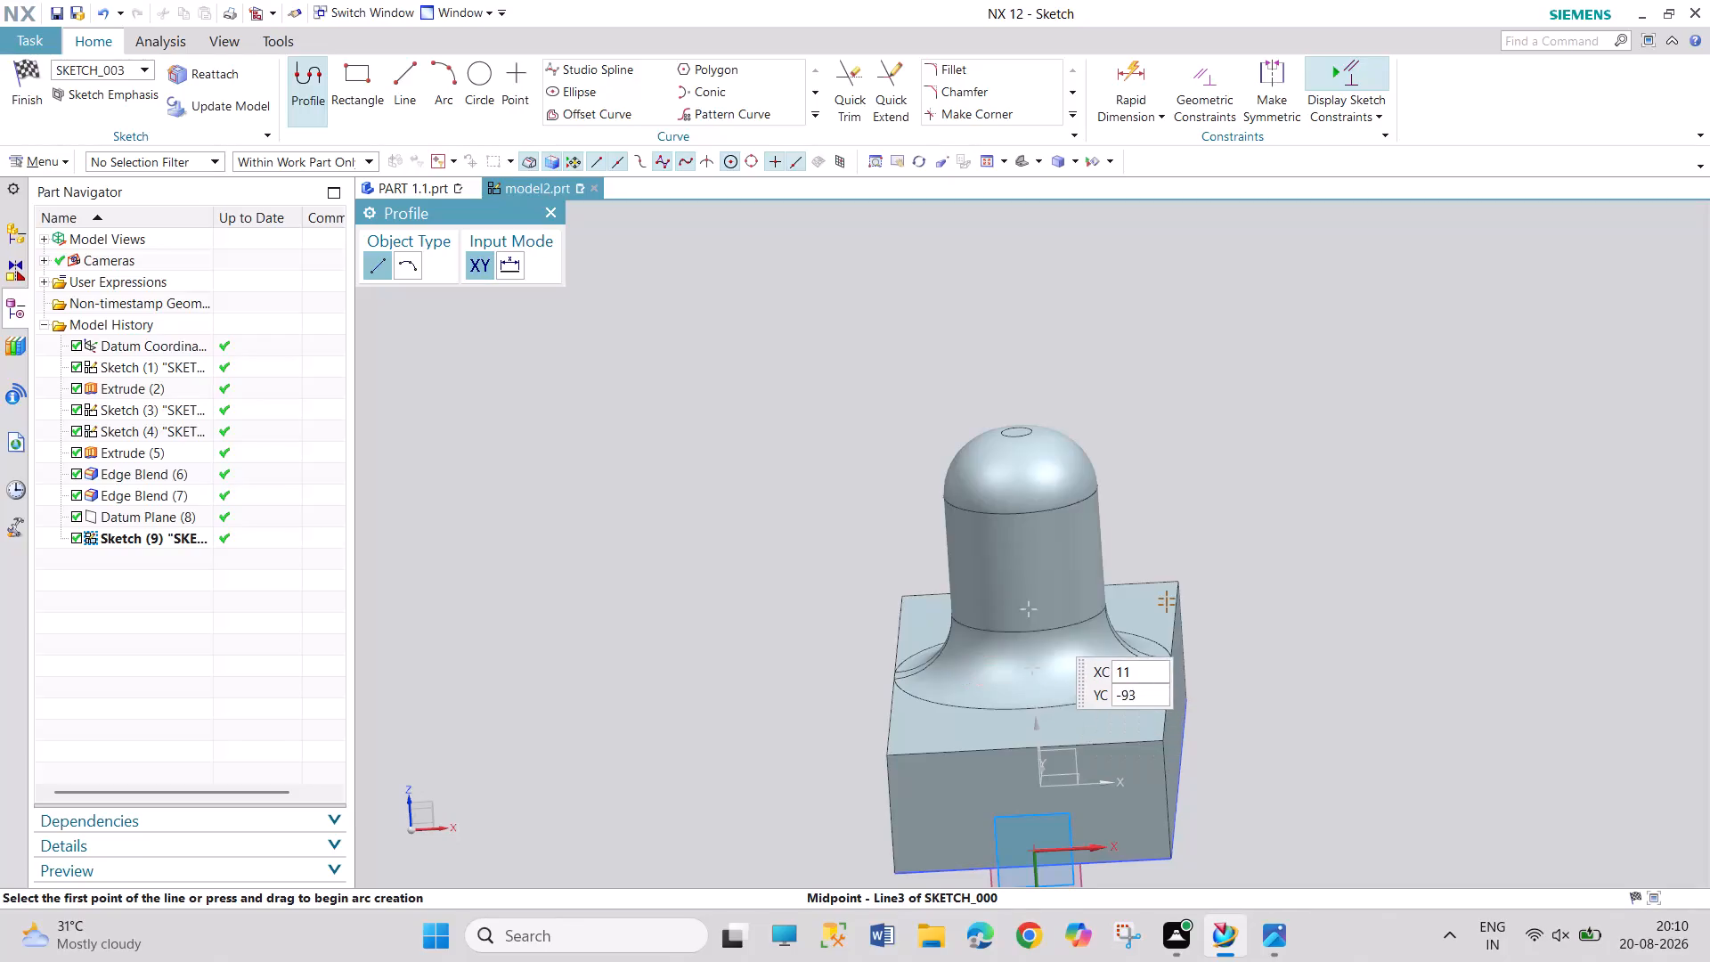
pyautogui.click(476, 65)
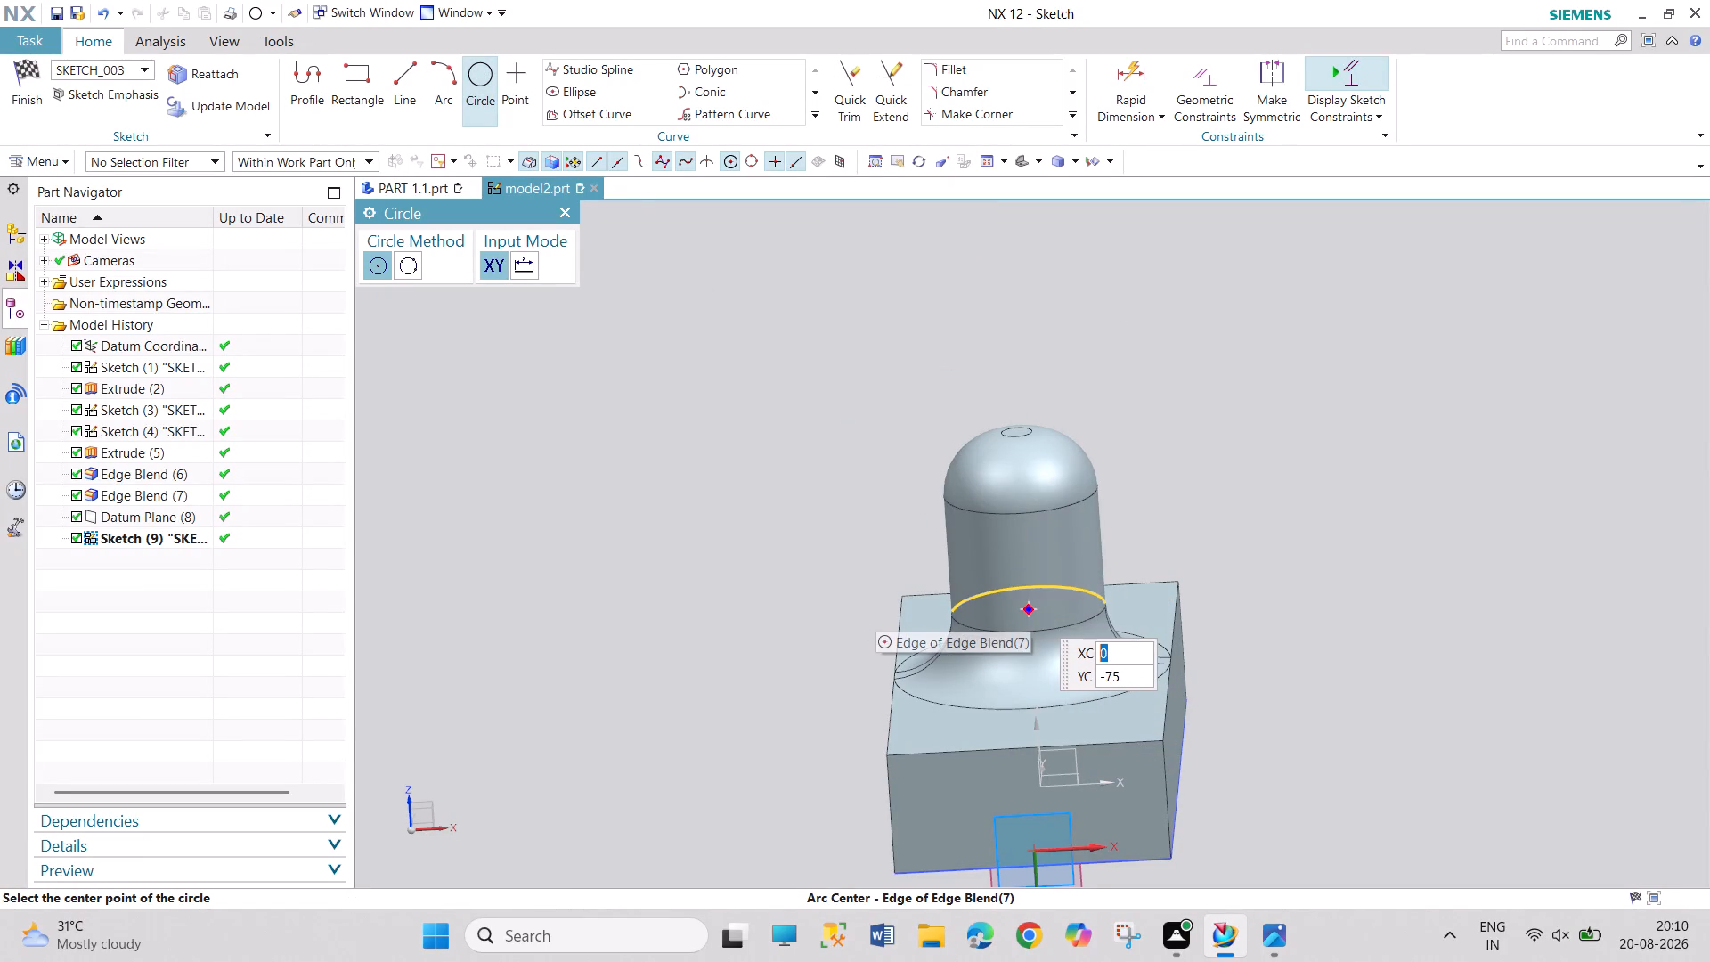
pyautogui.moveTo(1030, 608); pyautogui.dragTo(1029, 624)
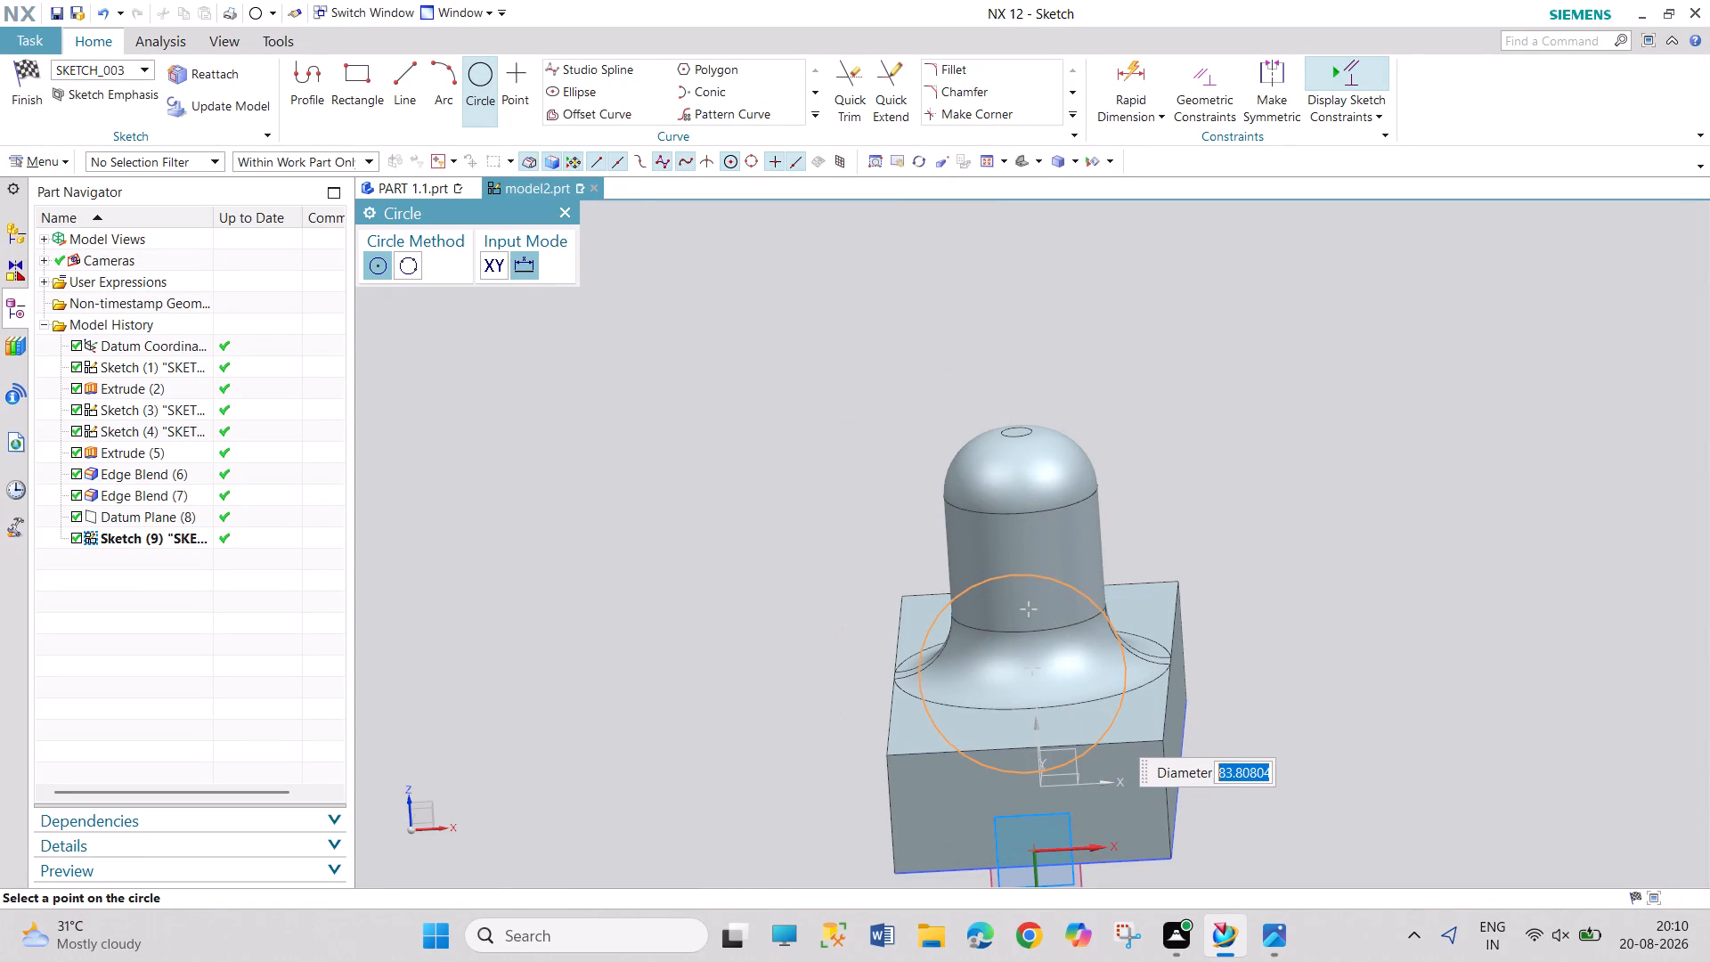
pyautogui.click(1110, 728)
pyautogui.click(30, 85)
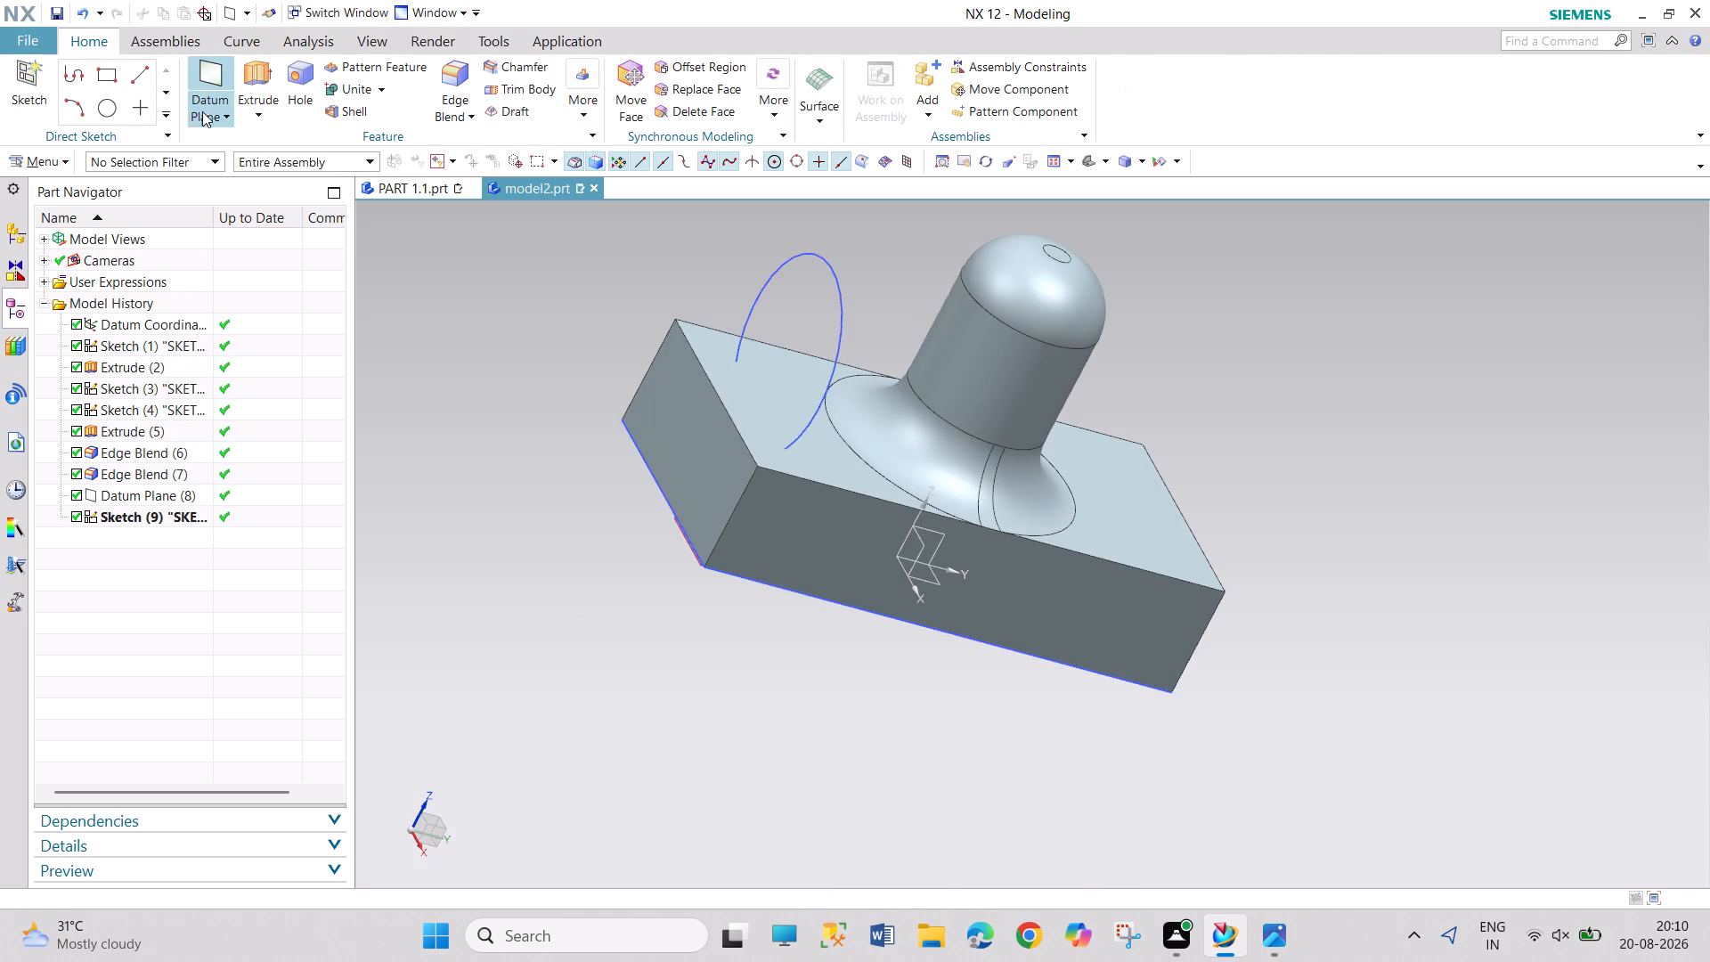
# Extrude the new circle 100 mm from the end-face datum plane towards the boss, united with the body.
pyautogui.click(268, 74)
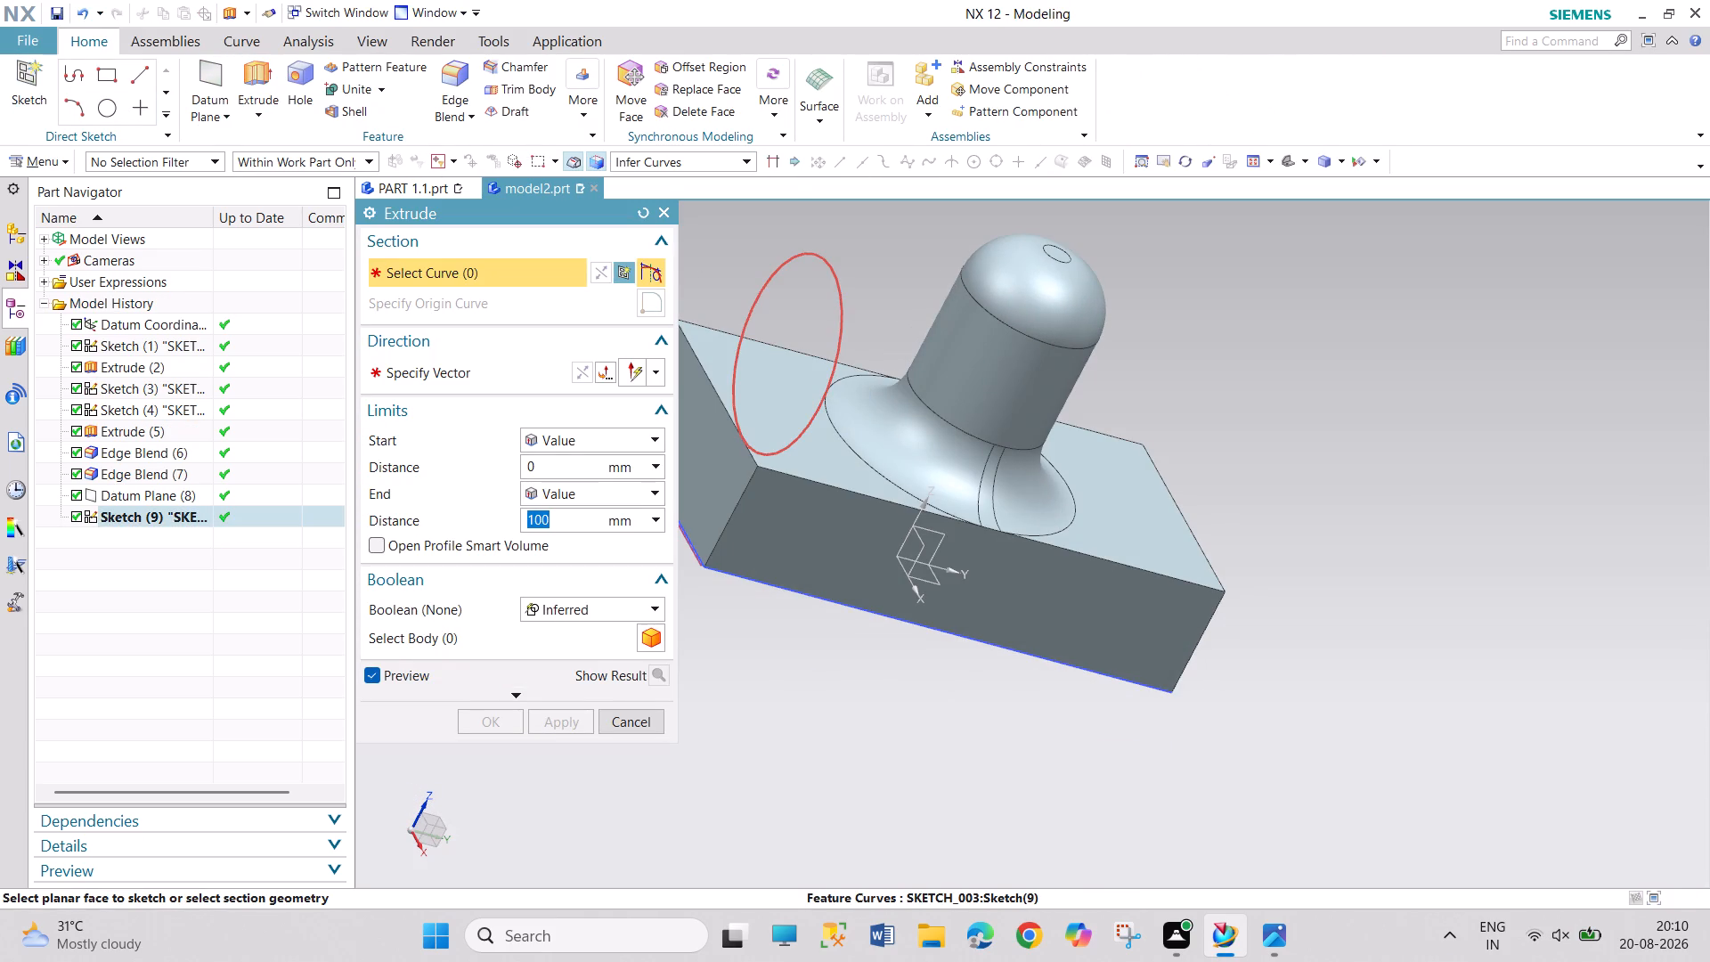
pyautogui.click(850, 317)
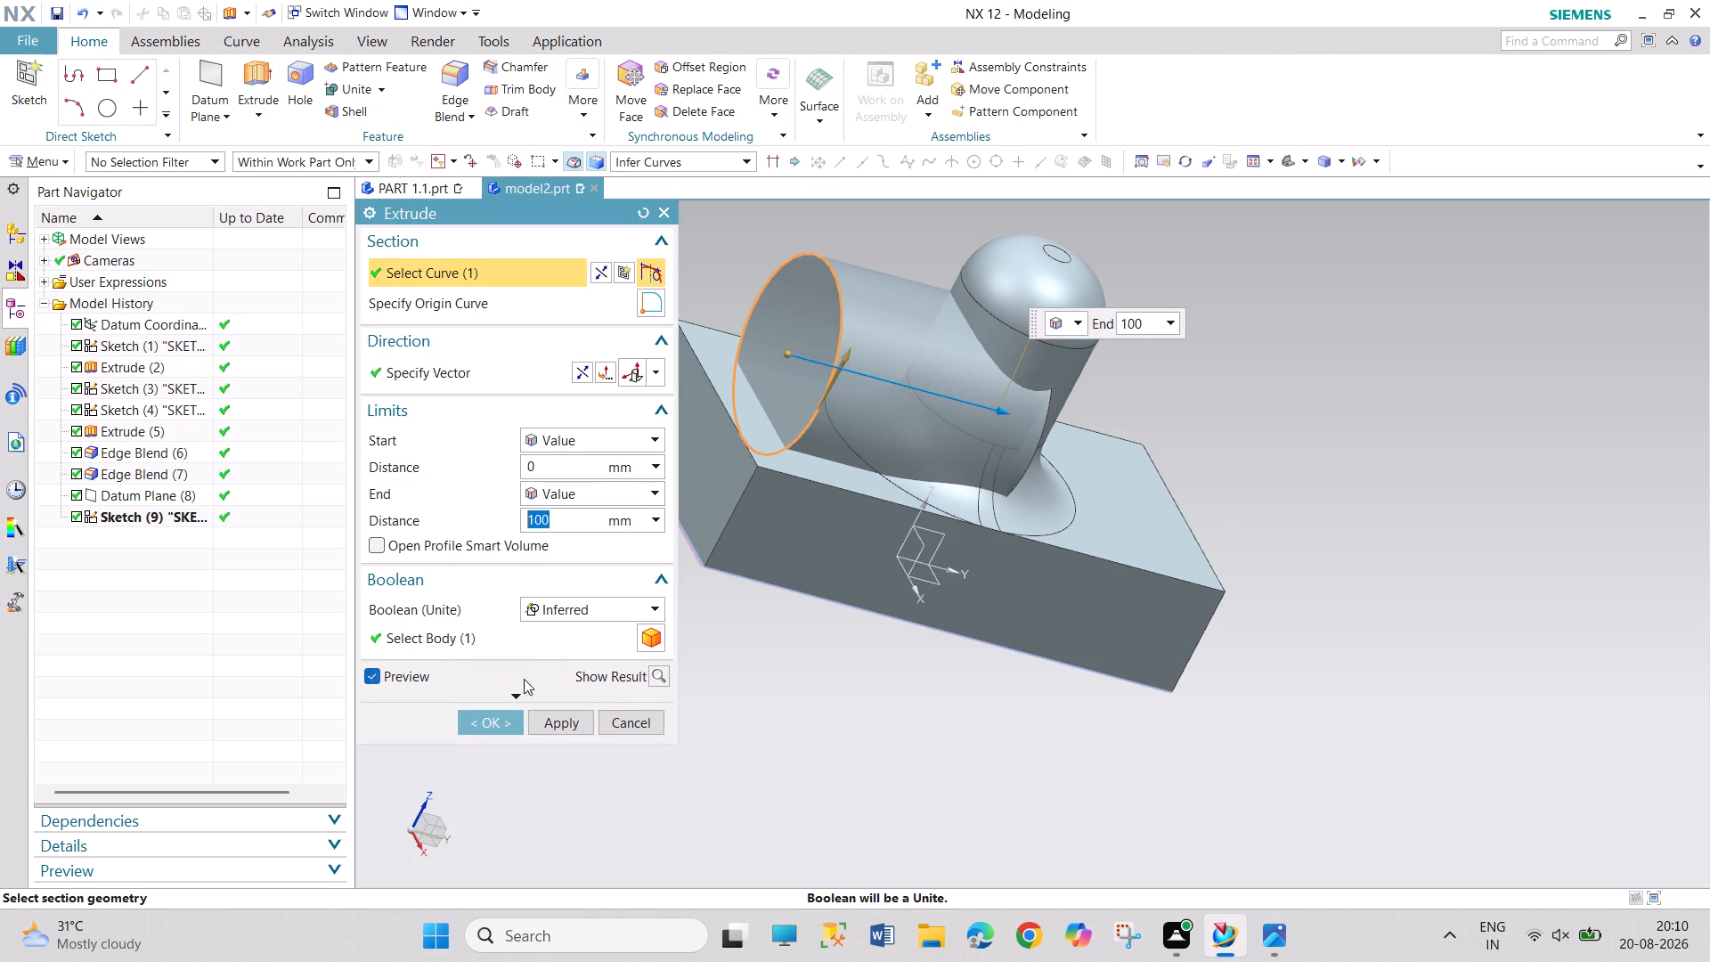
pyautogui.click(497, 724)
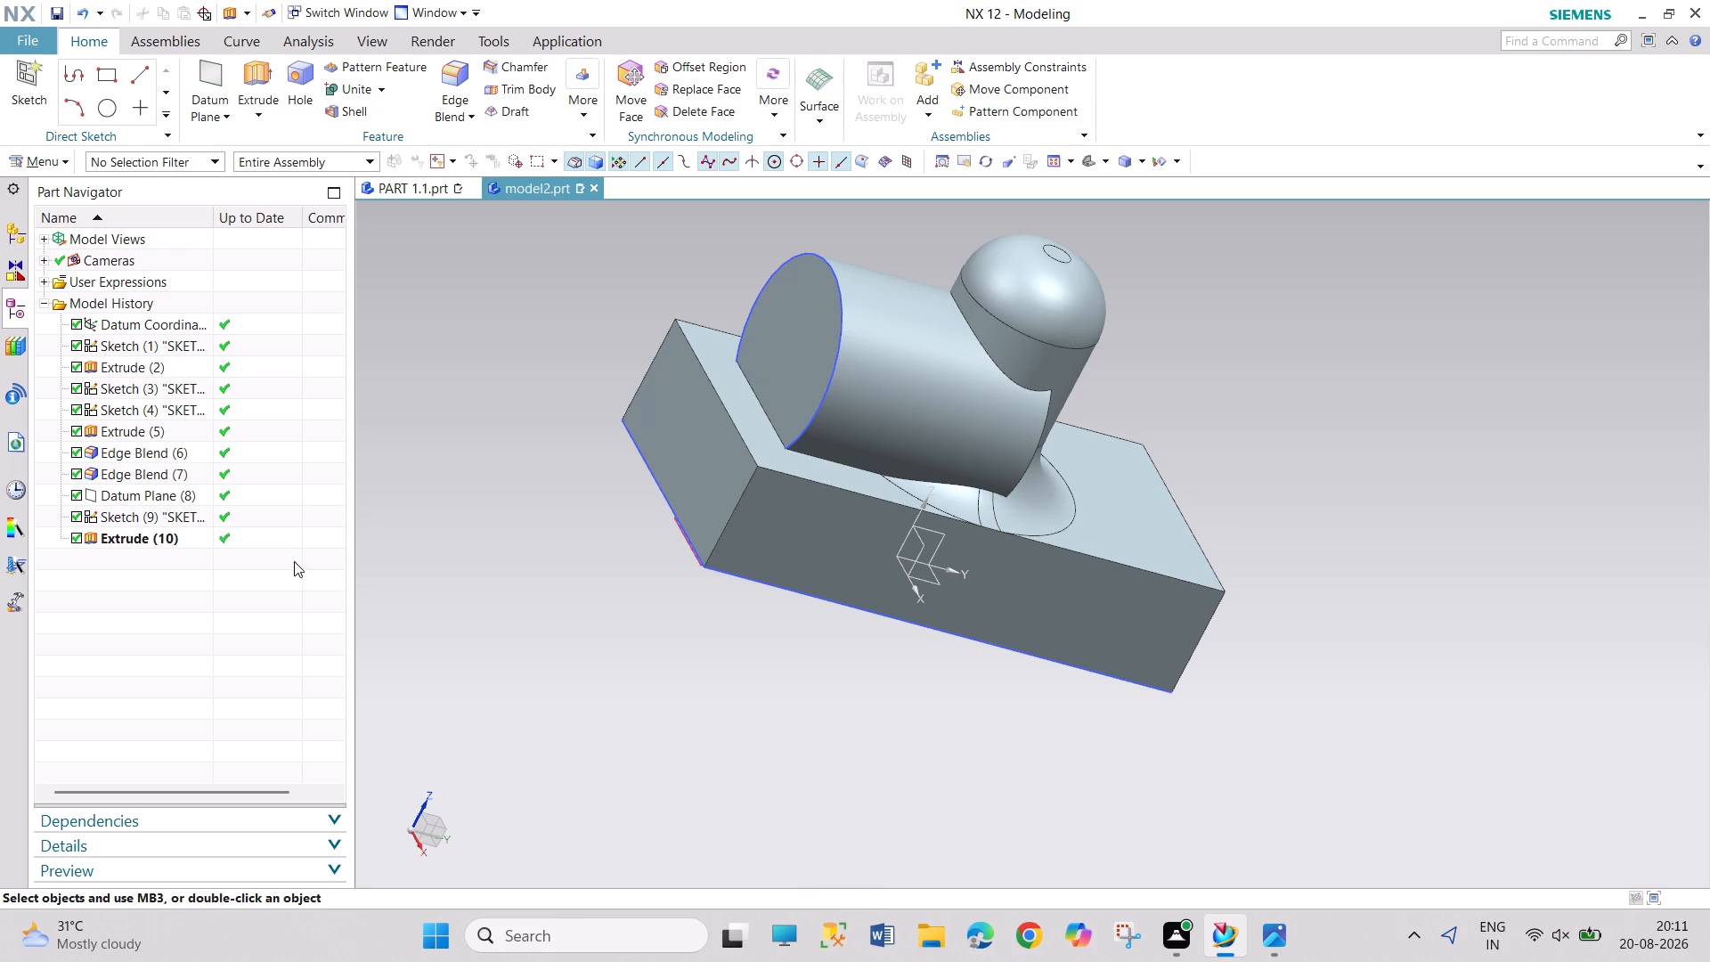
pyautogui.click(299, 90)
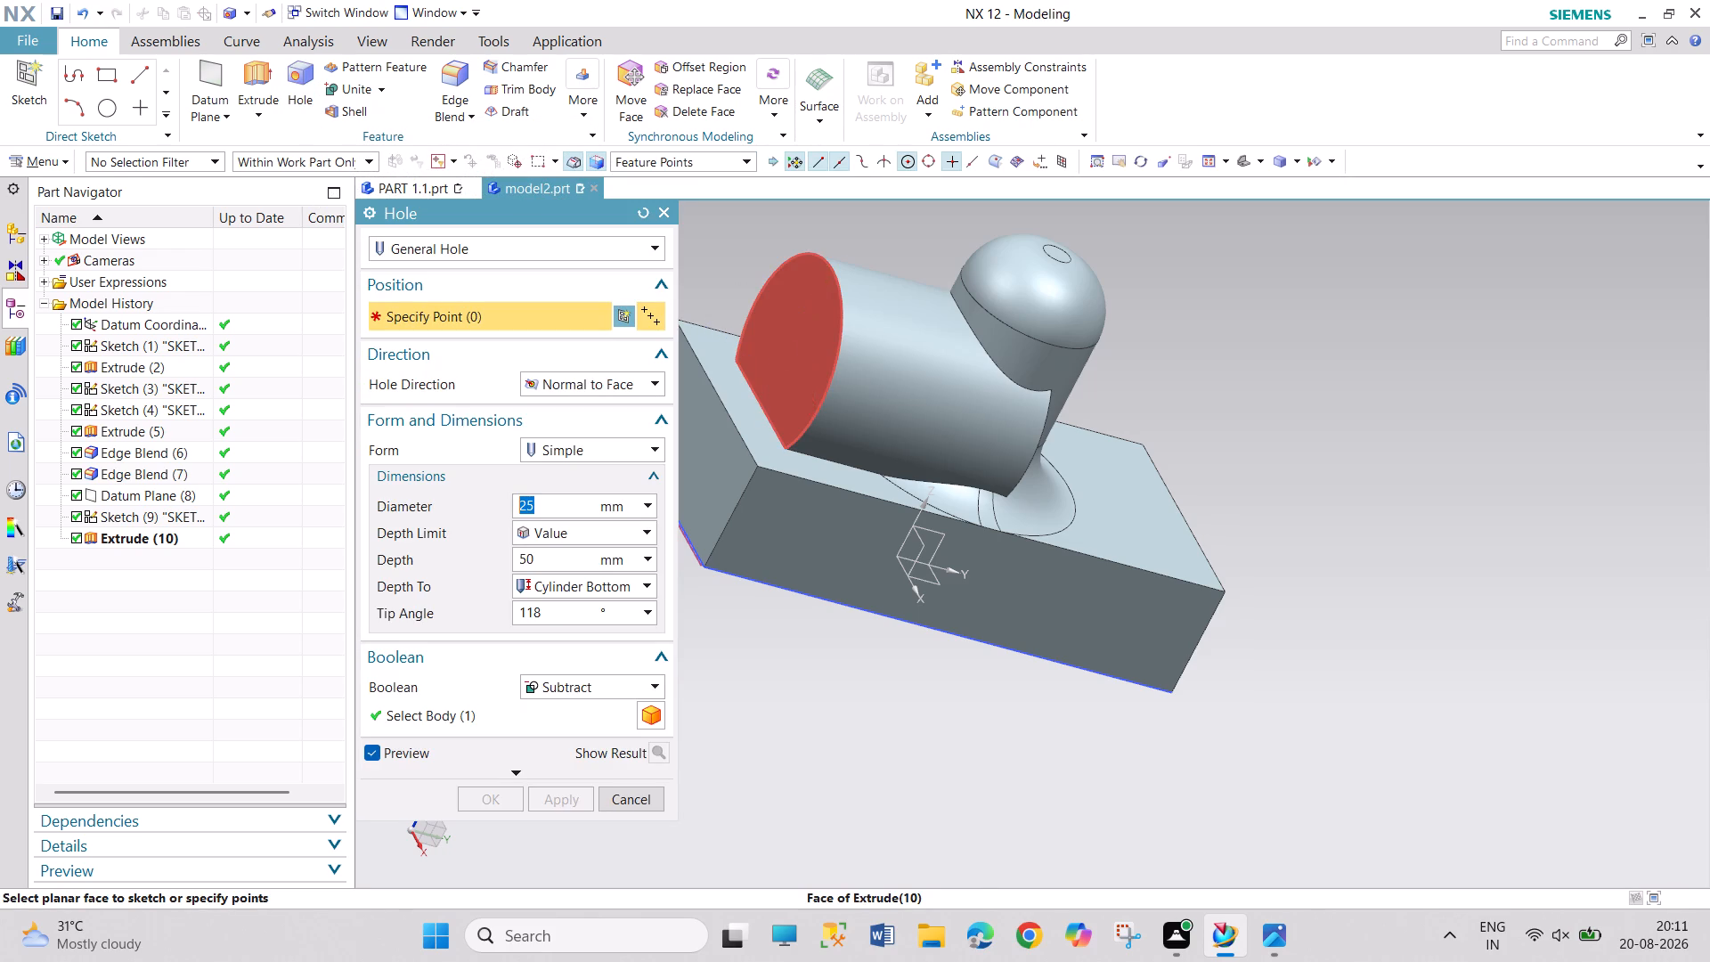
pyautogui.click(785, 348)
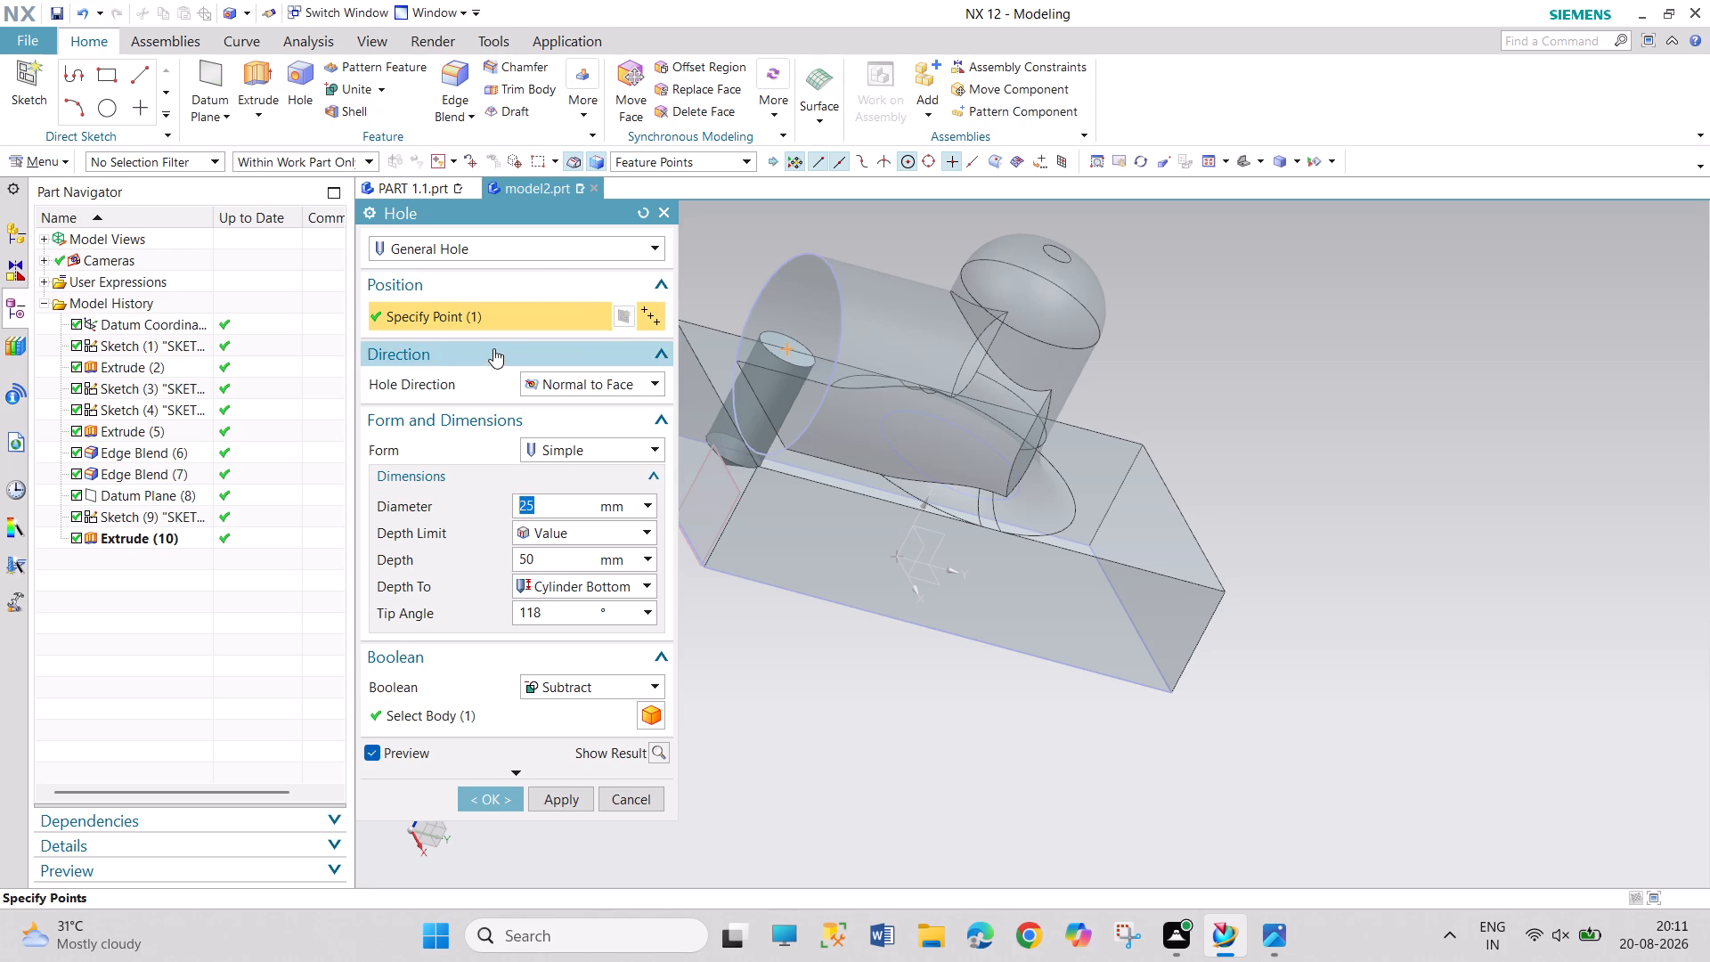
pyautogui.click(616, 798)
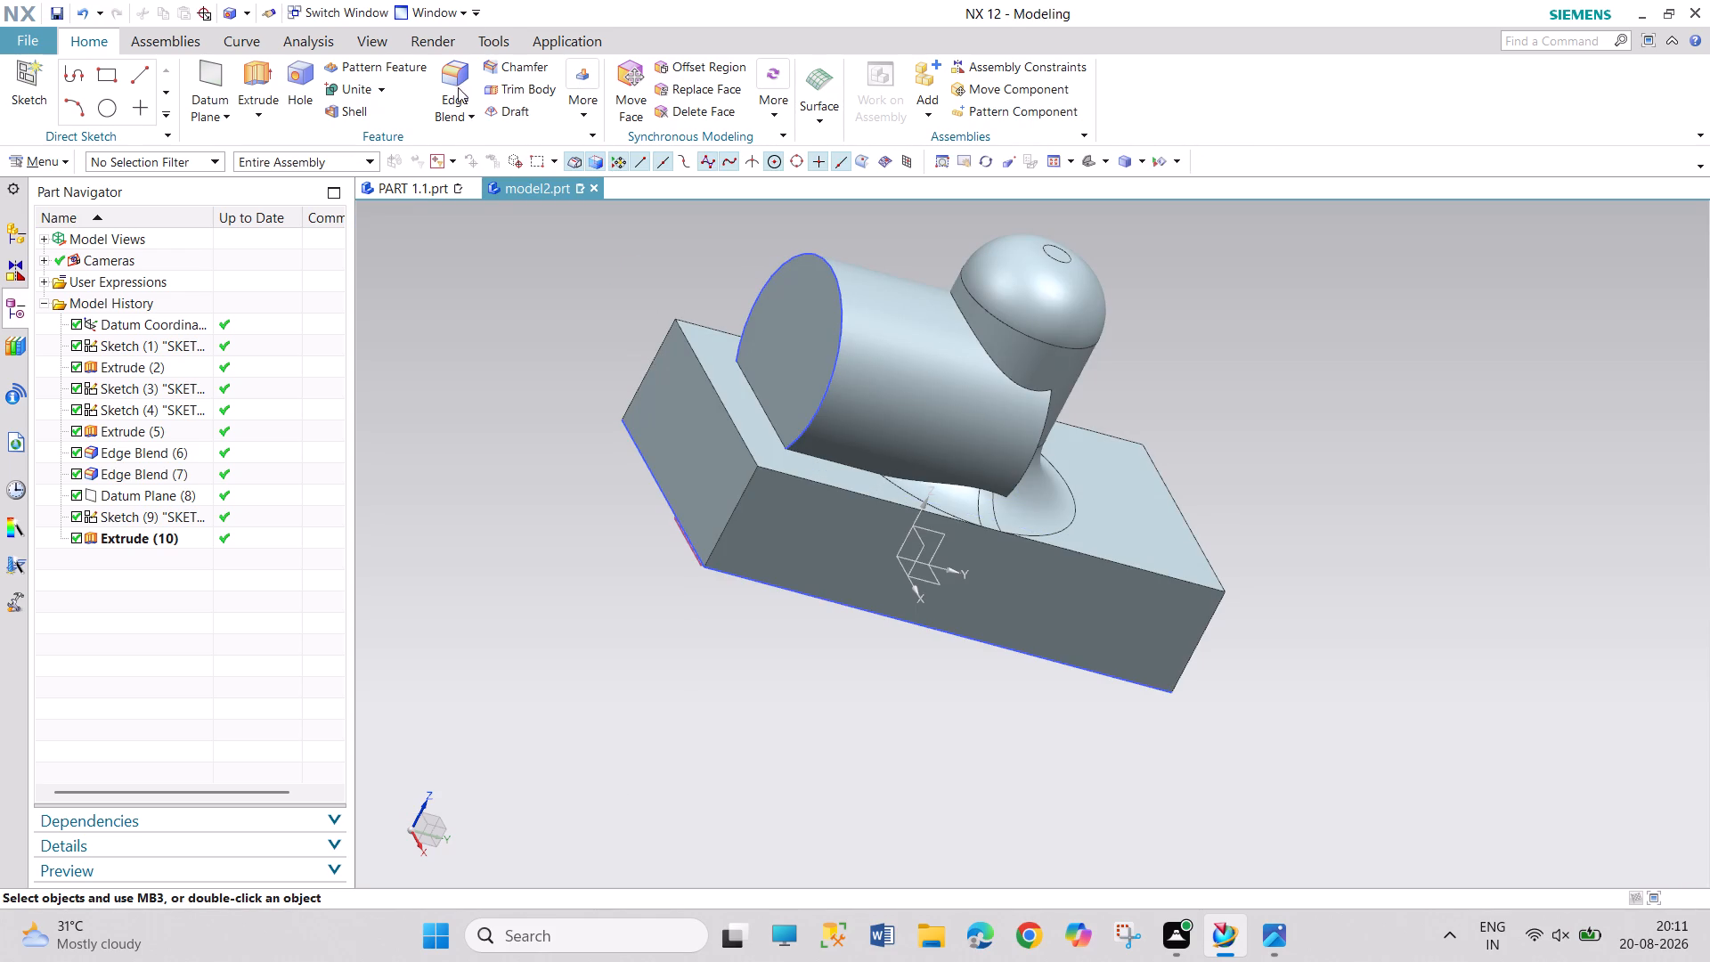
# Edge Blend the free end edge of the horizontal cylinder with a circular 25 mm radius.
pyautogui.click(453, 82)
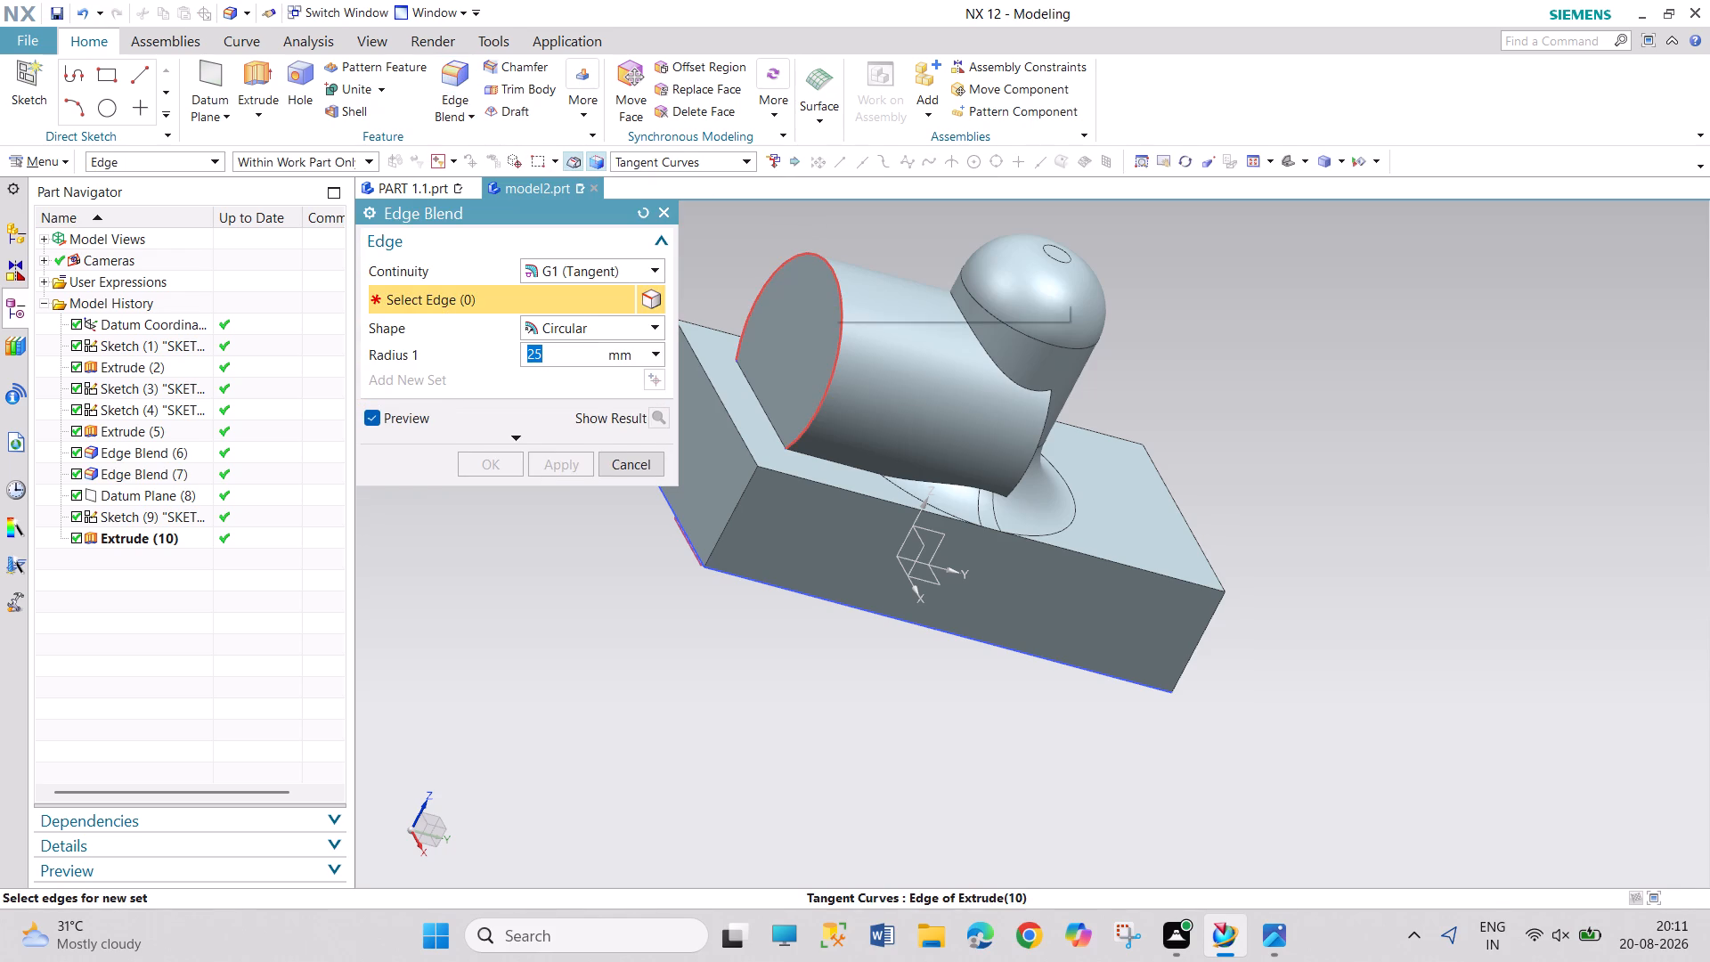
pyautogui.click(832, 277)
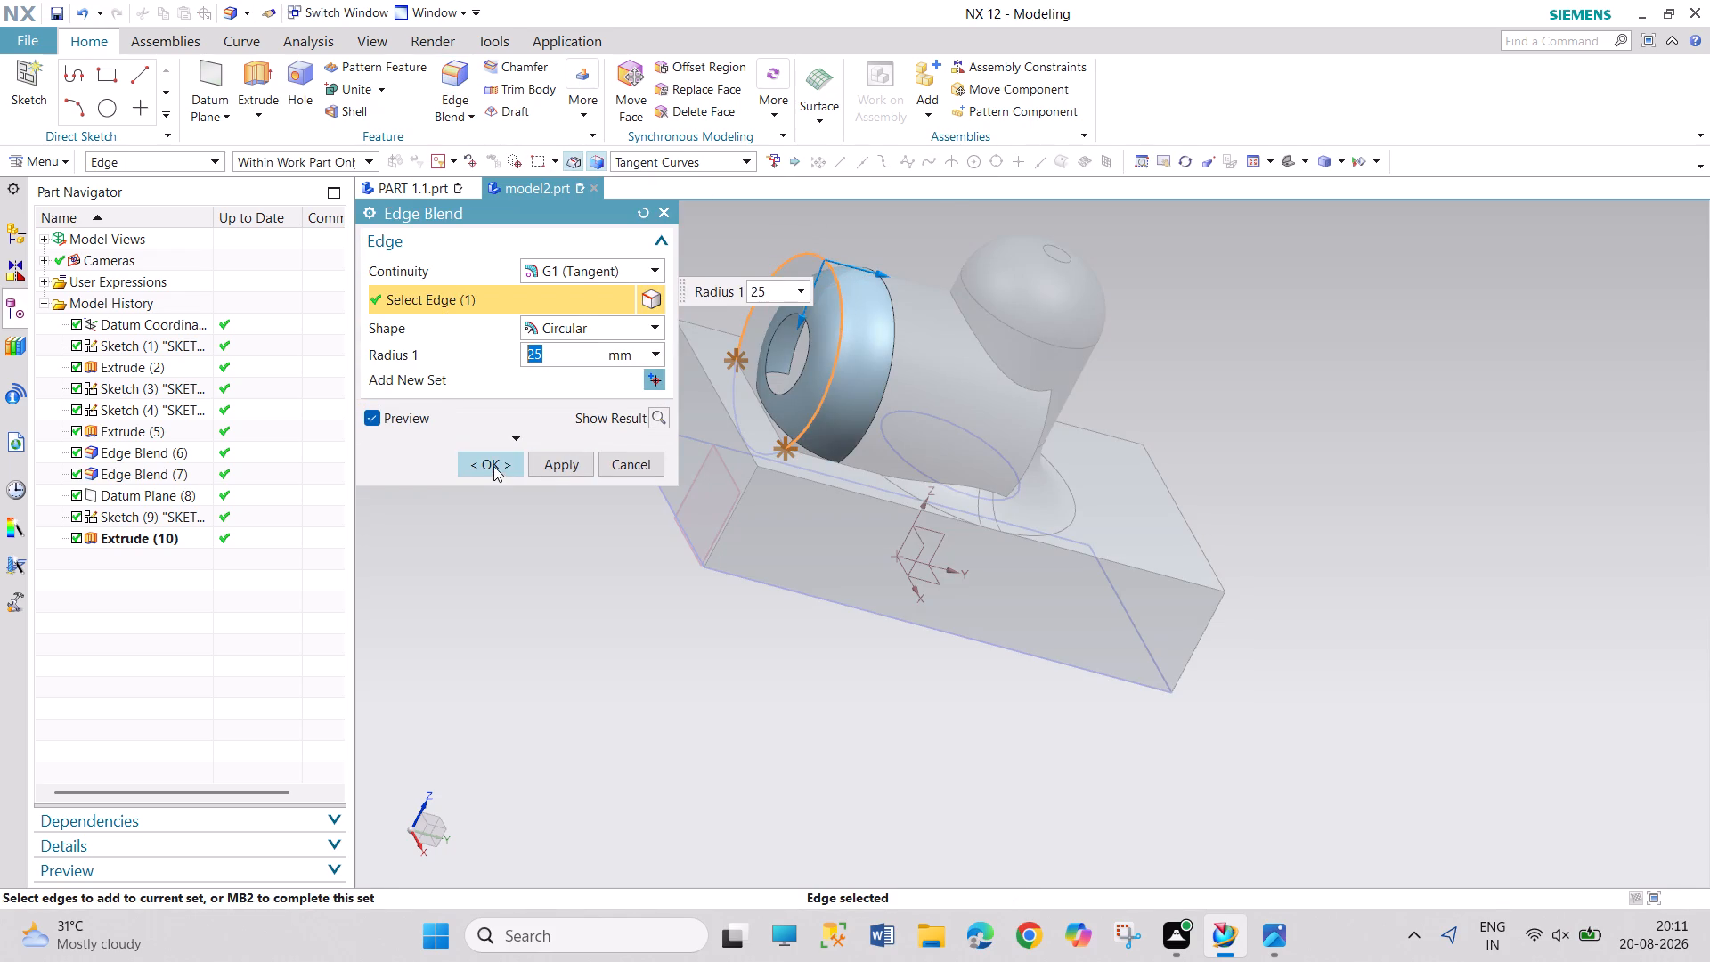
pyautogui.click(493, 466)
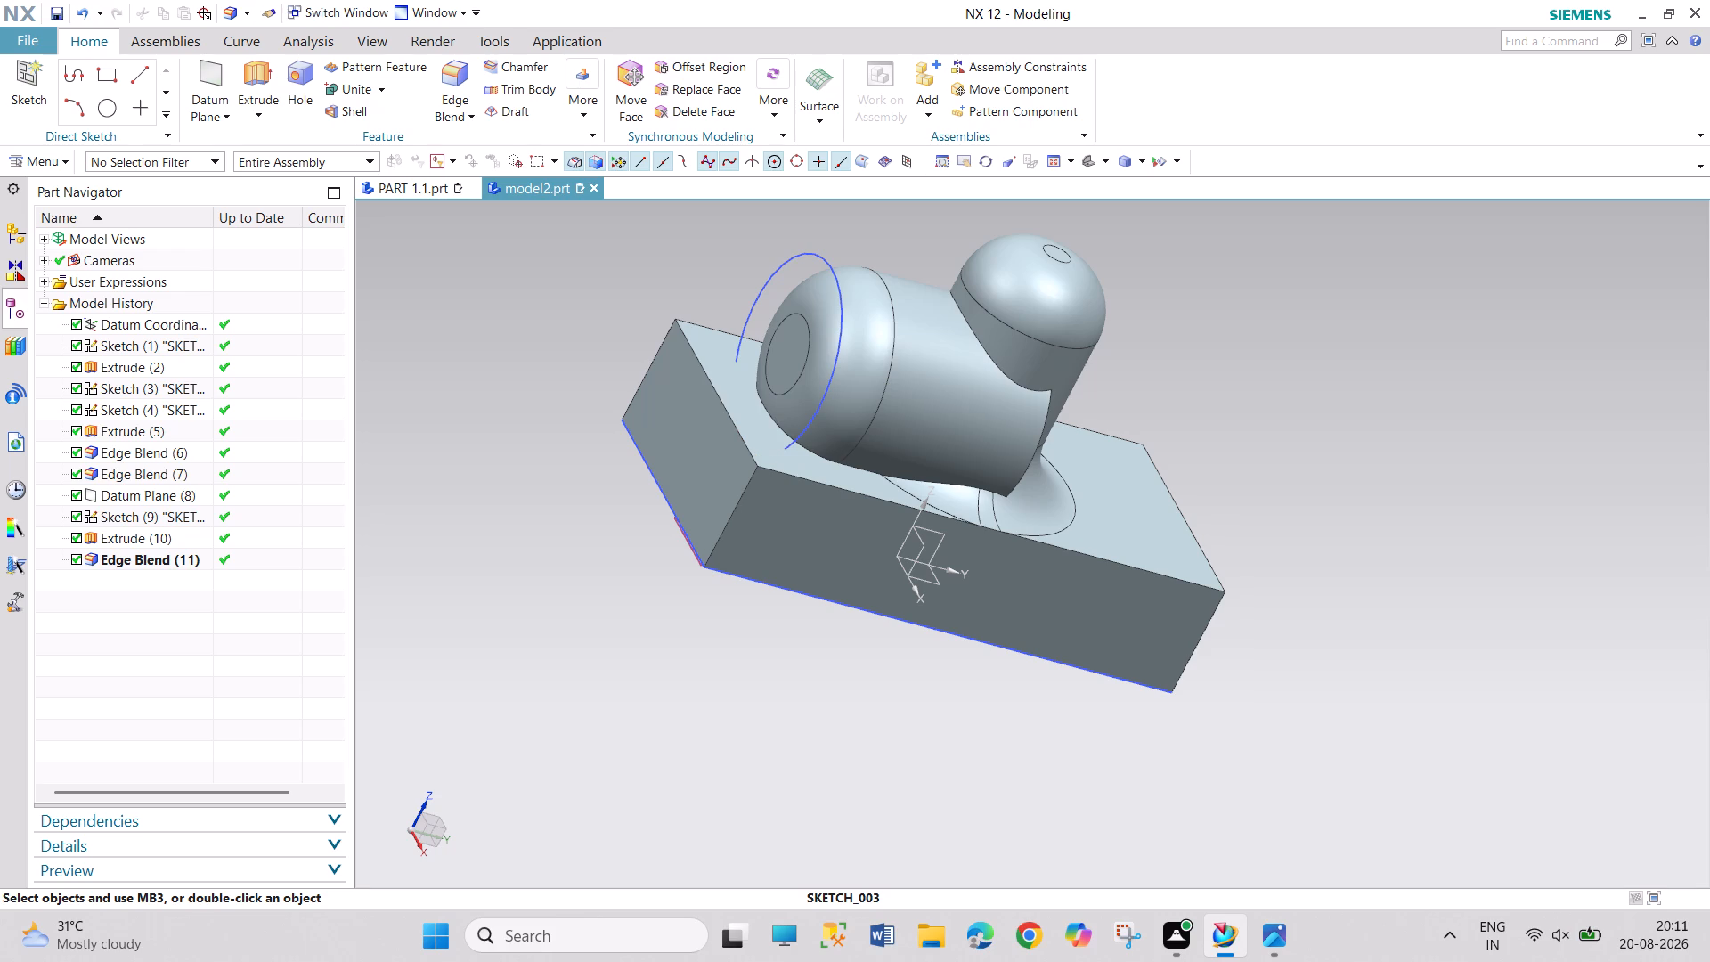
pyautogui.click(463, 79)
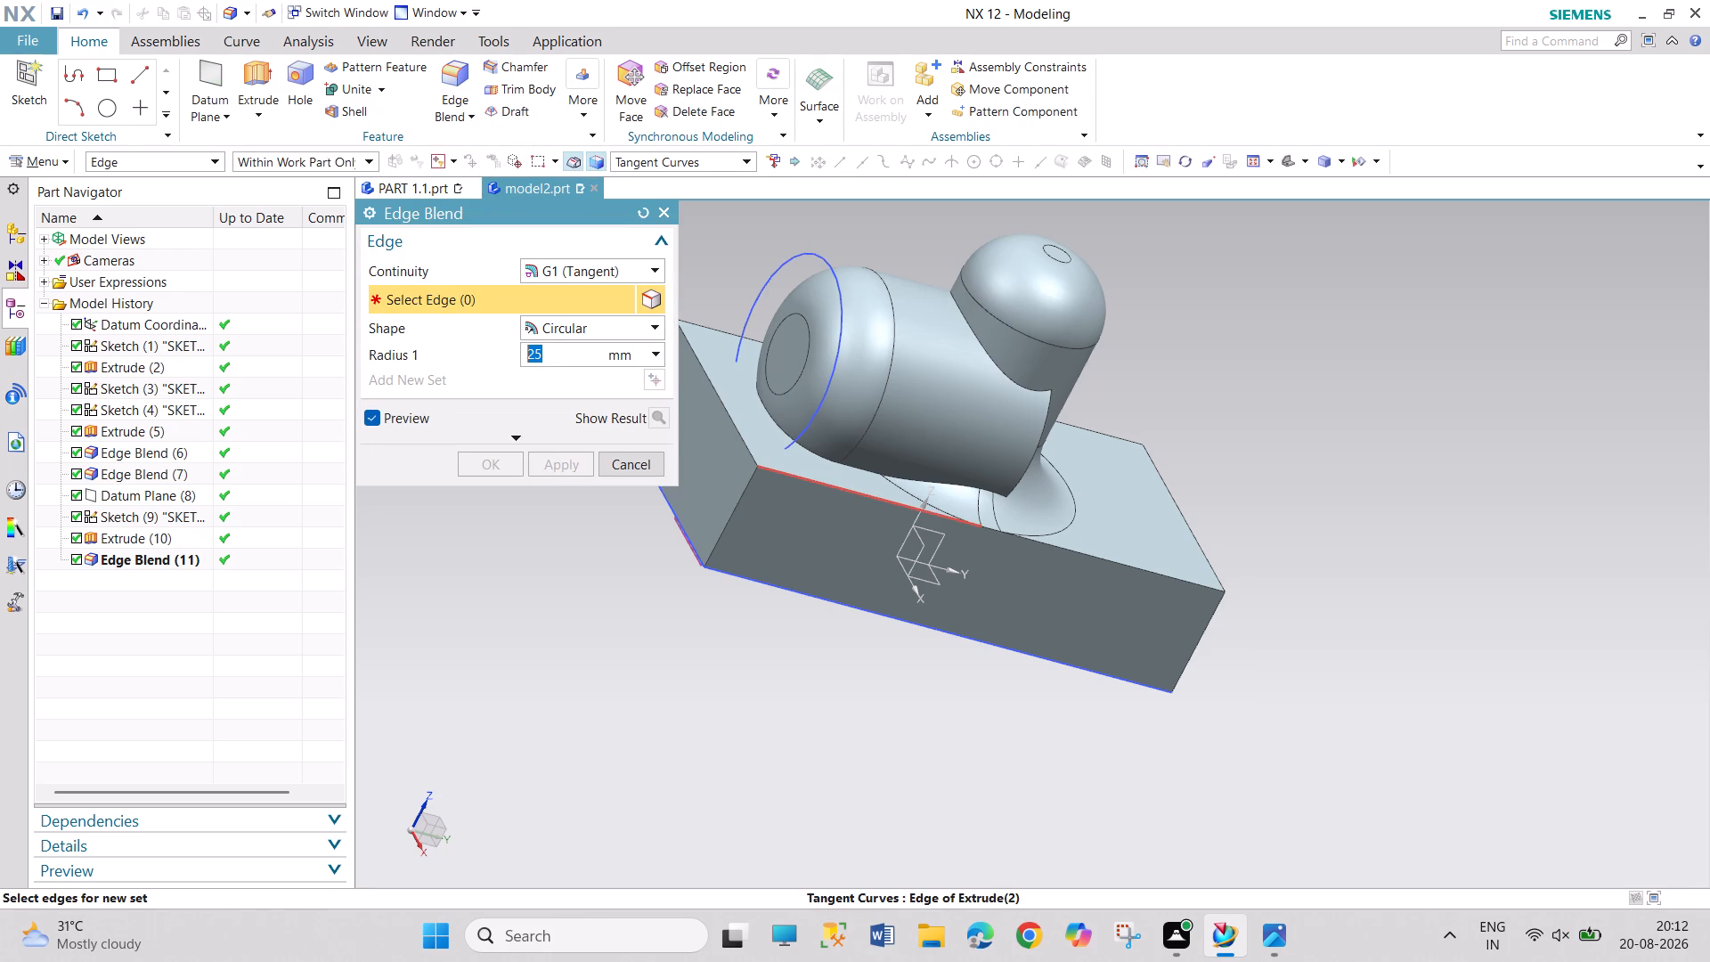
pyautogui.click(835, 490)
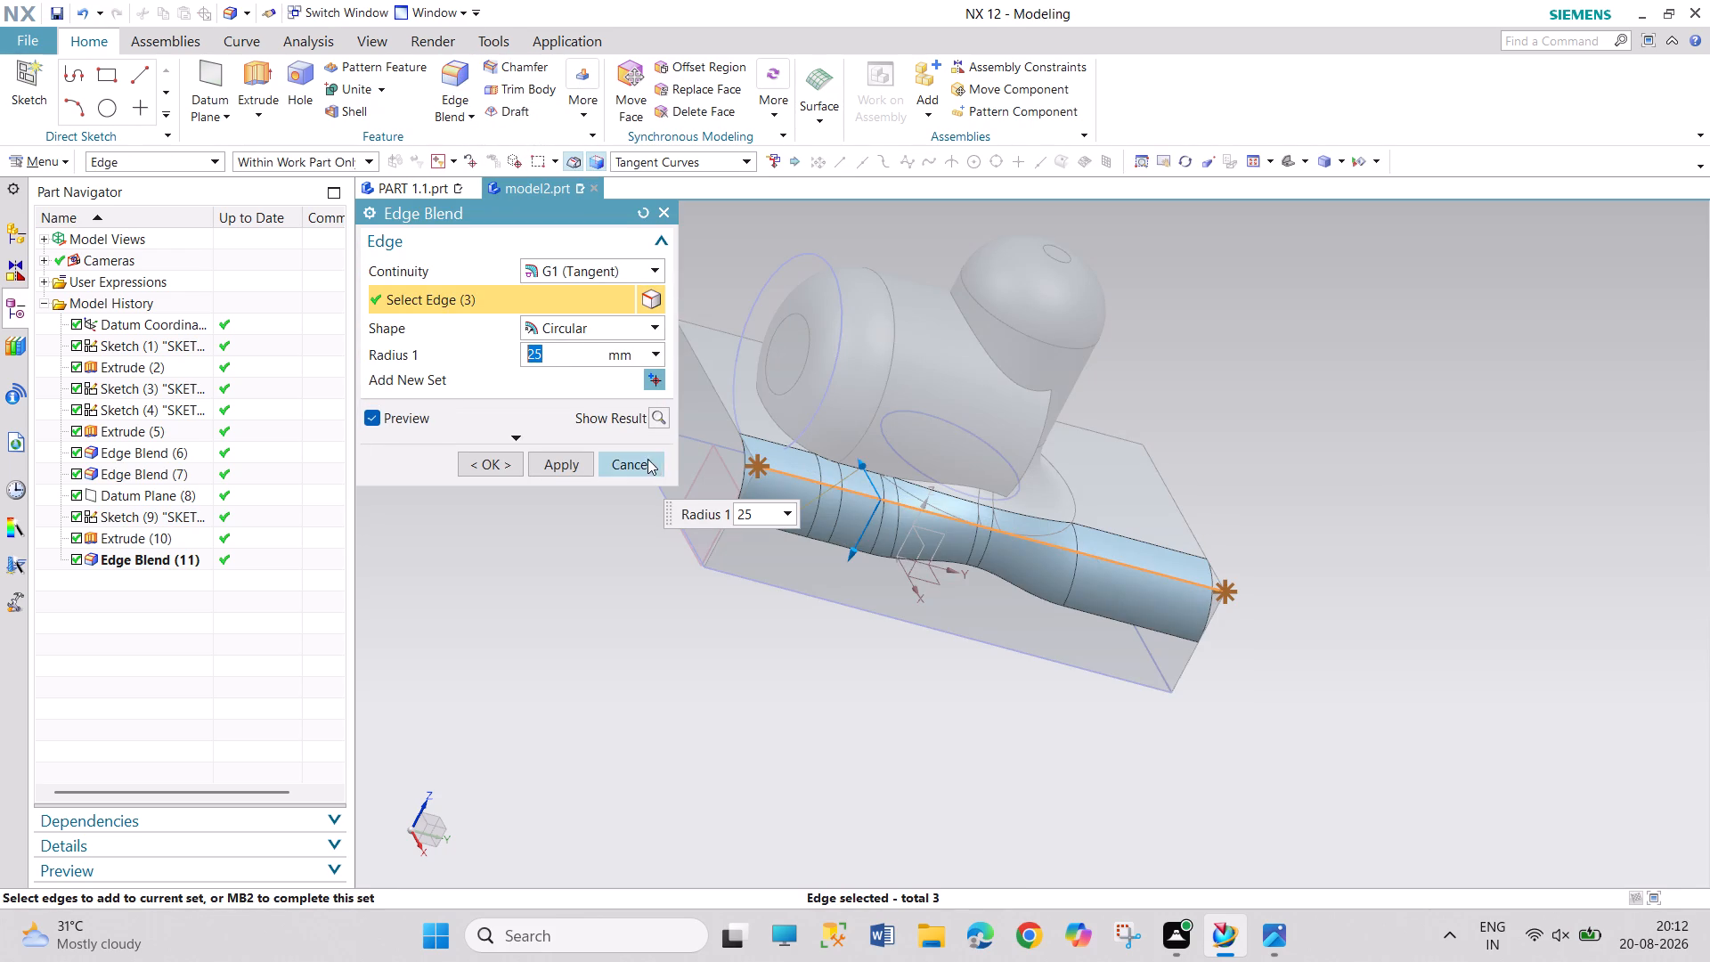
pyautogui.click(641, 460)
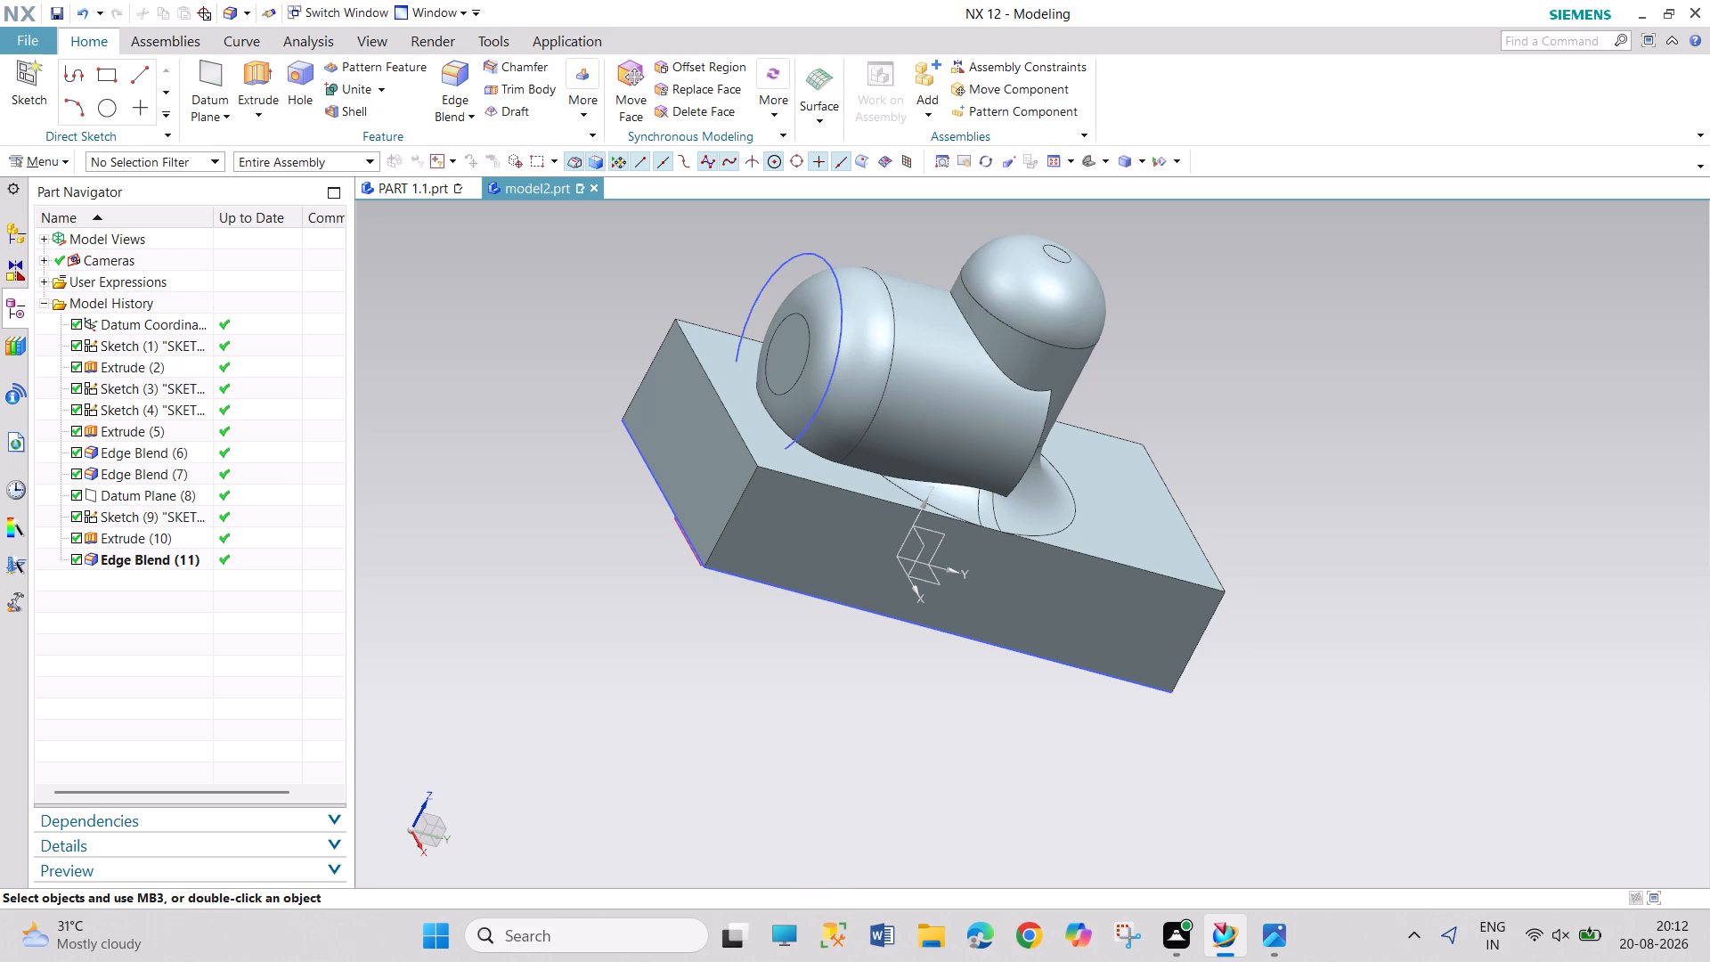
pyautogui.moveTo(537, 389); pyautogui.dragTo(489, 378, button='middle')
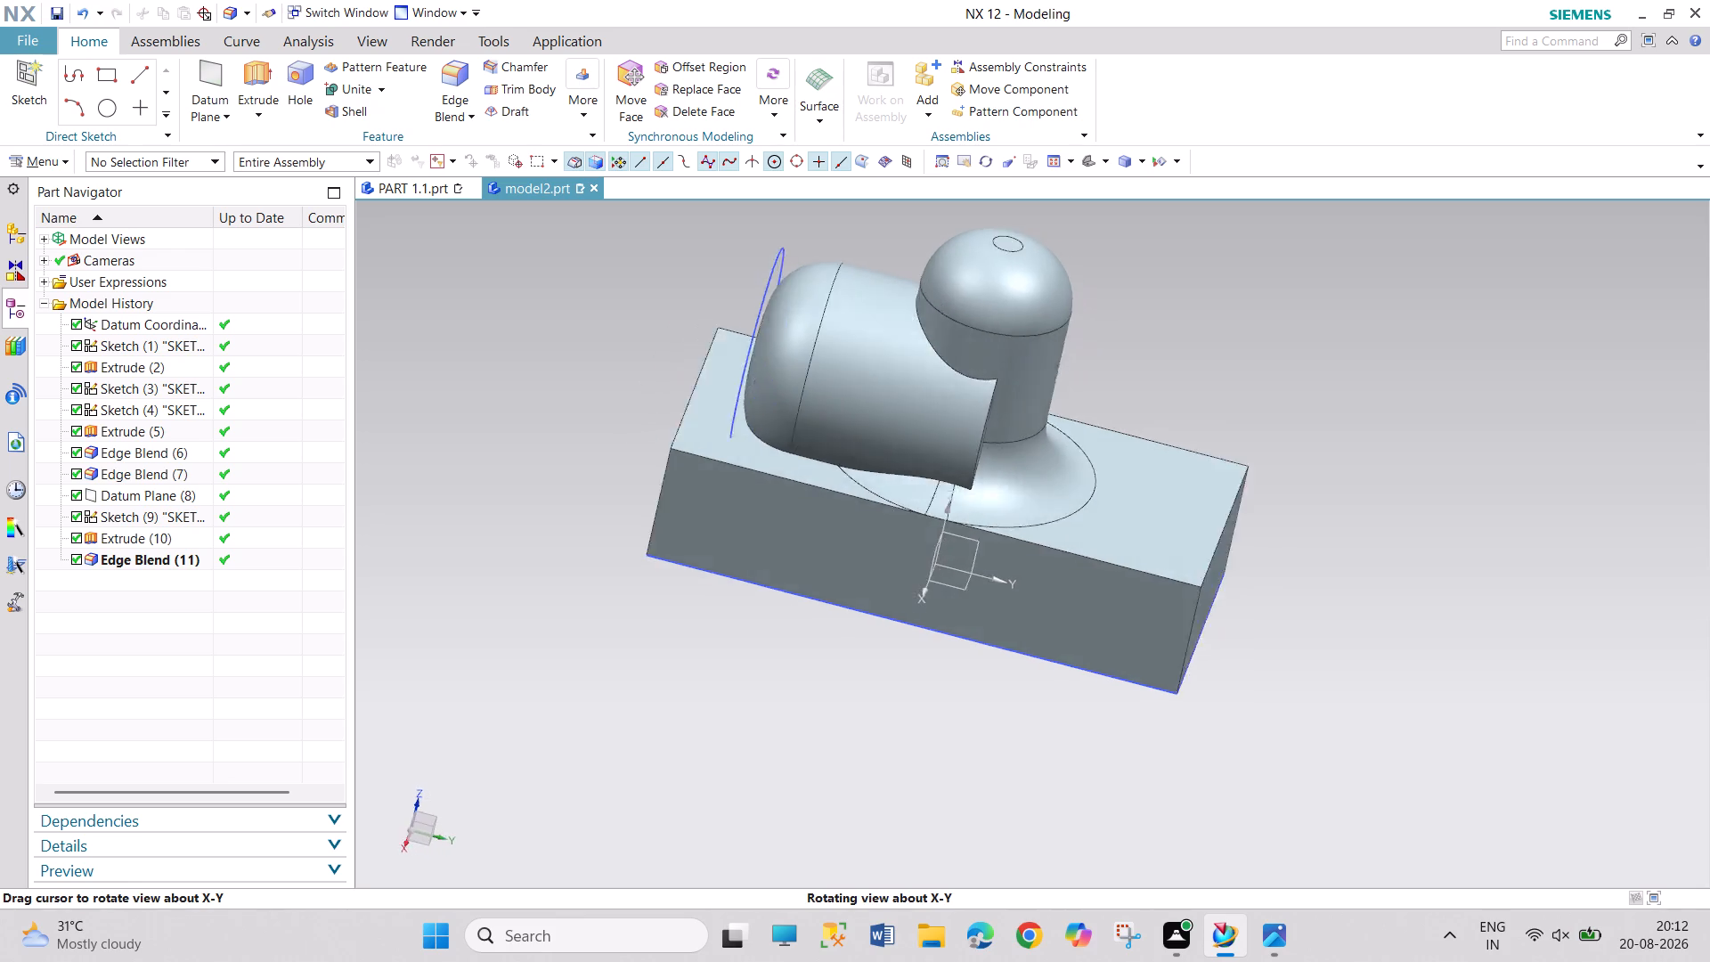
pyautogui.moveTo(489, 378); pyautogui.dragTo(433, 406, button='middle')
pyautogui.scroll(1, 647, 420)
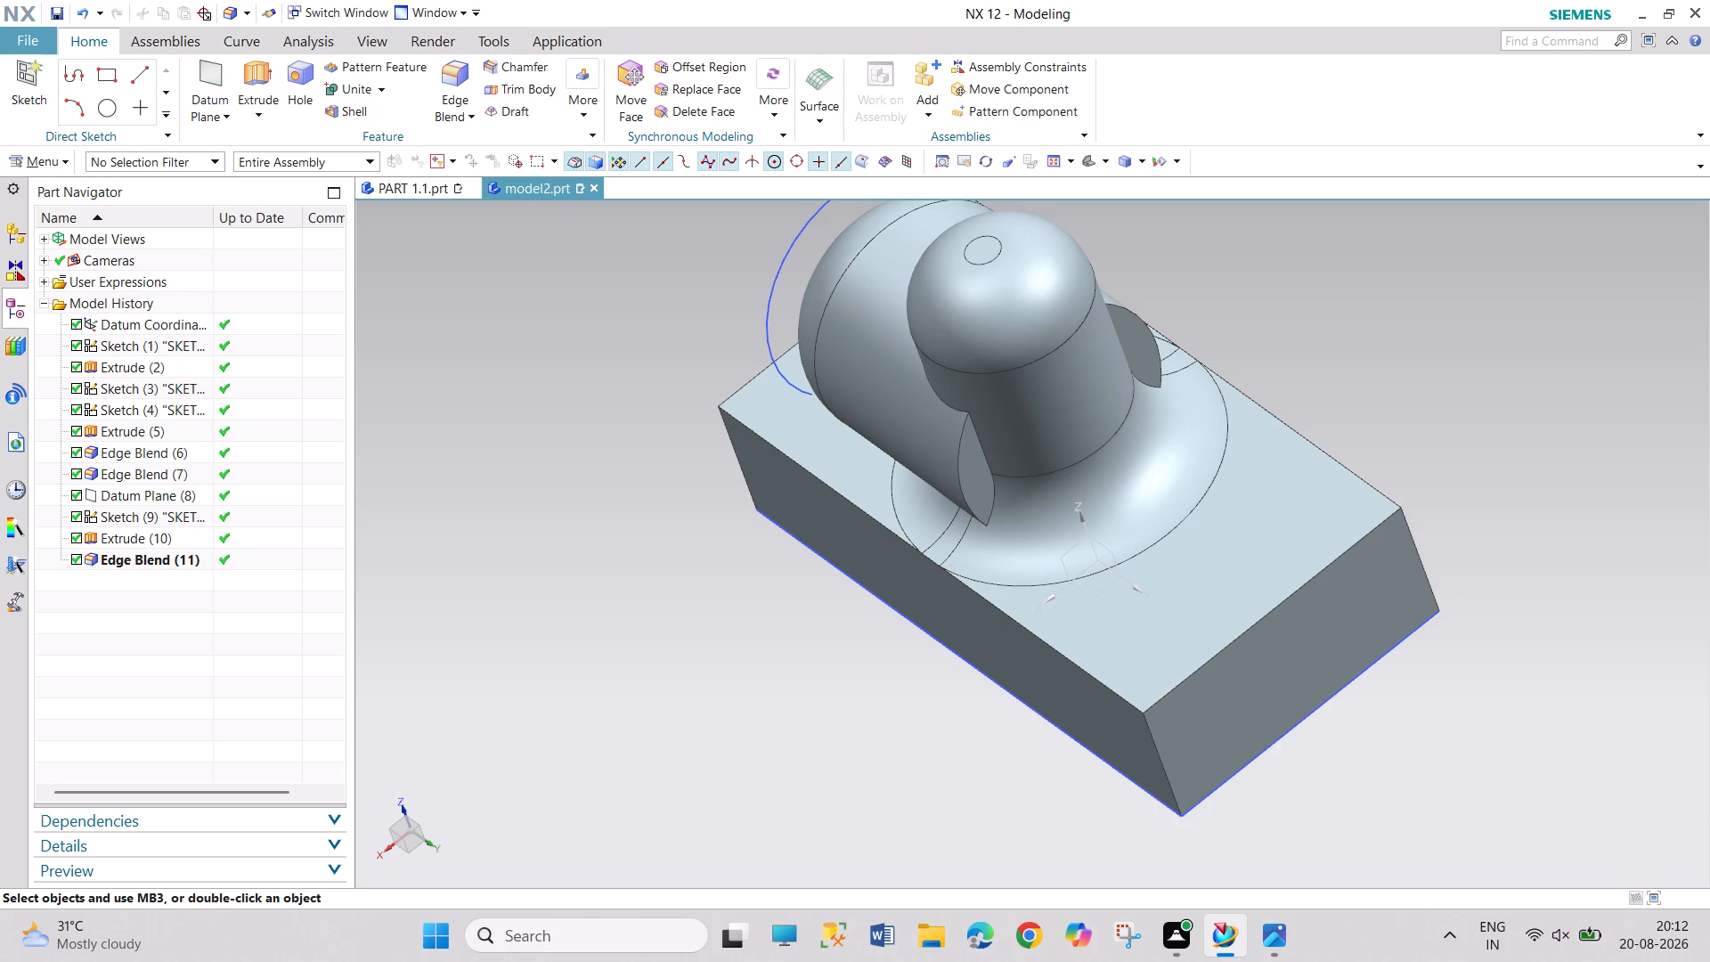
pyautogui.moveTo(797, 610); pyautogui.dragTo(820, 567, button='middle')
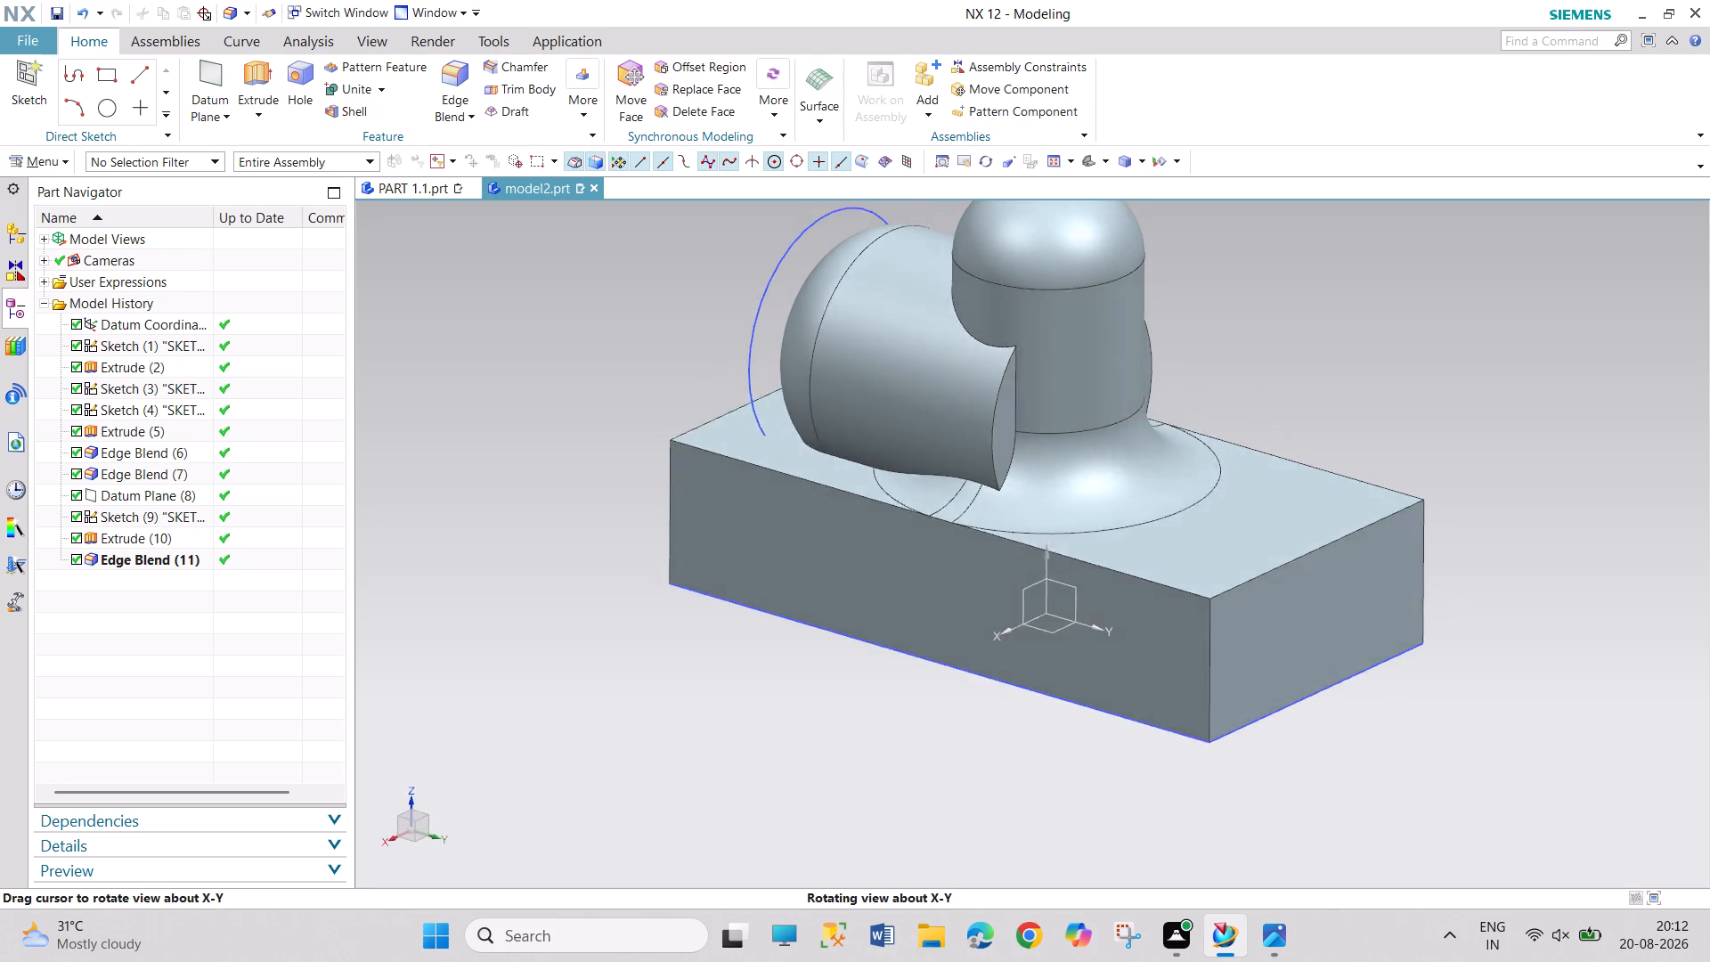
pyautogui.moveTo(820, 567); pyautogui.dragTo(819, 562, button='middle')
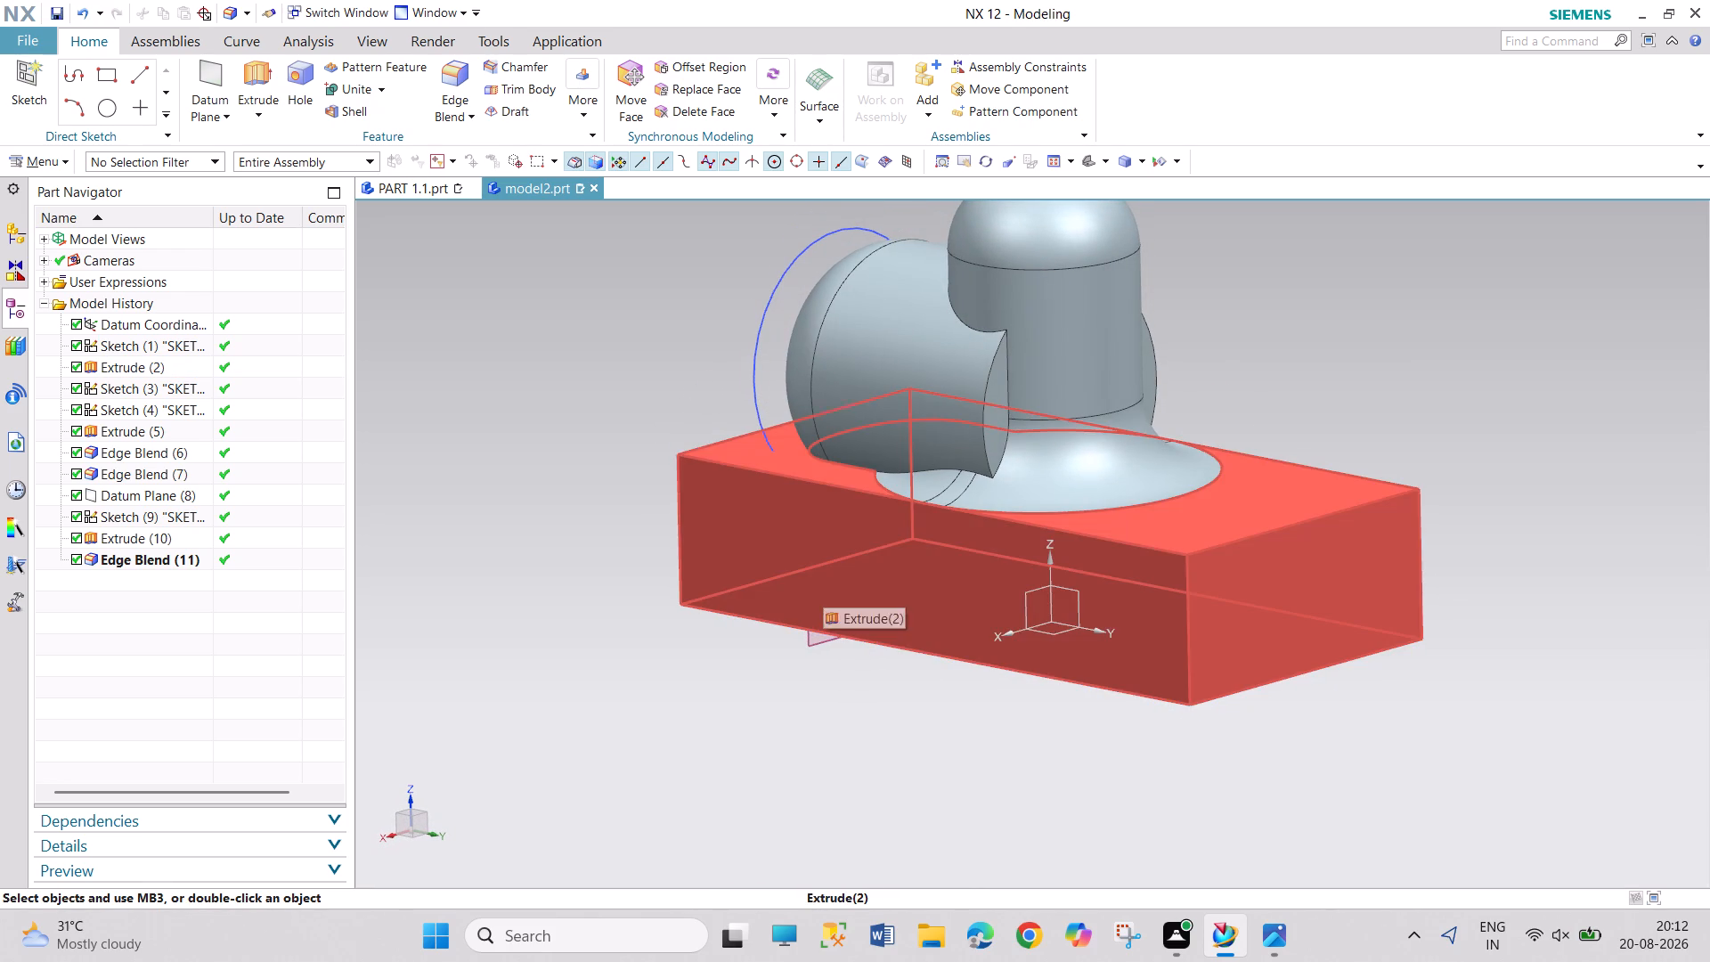
# Close model2.prt without saving its changes.
pyautogui.click(595, 192)
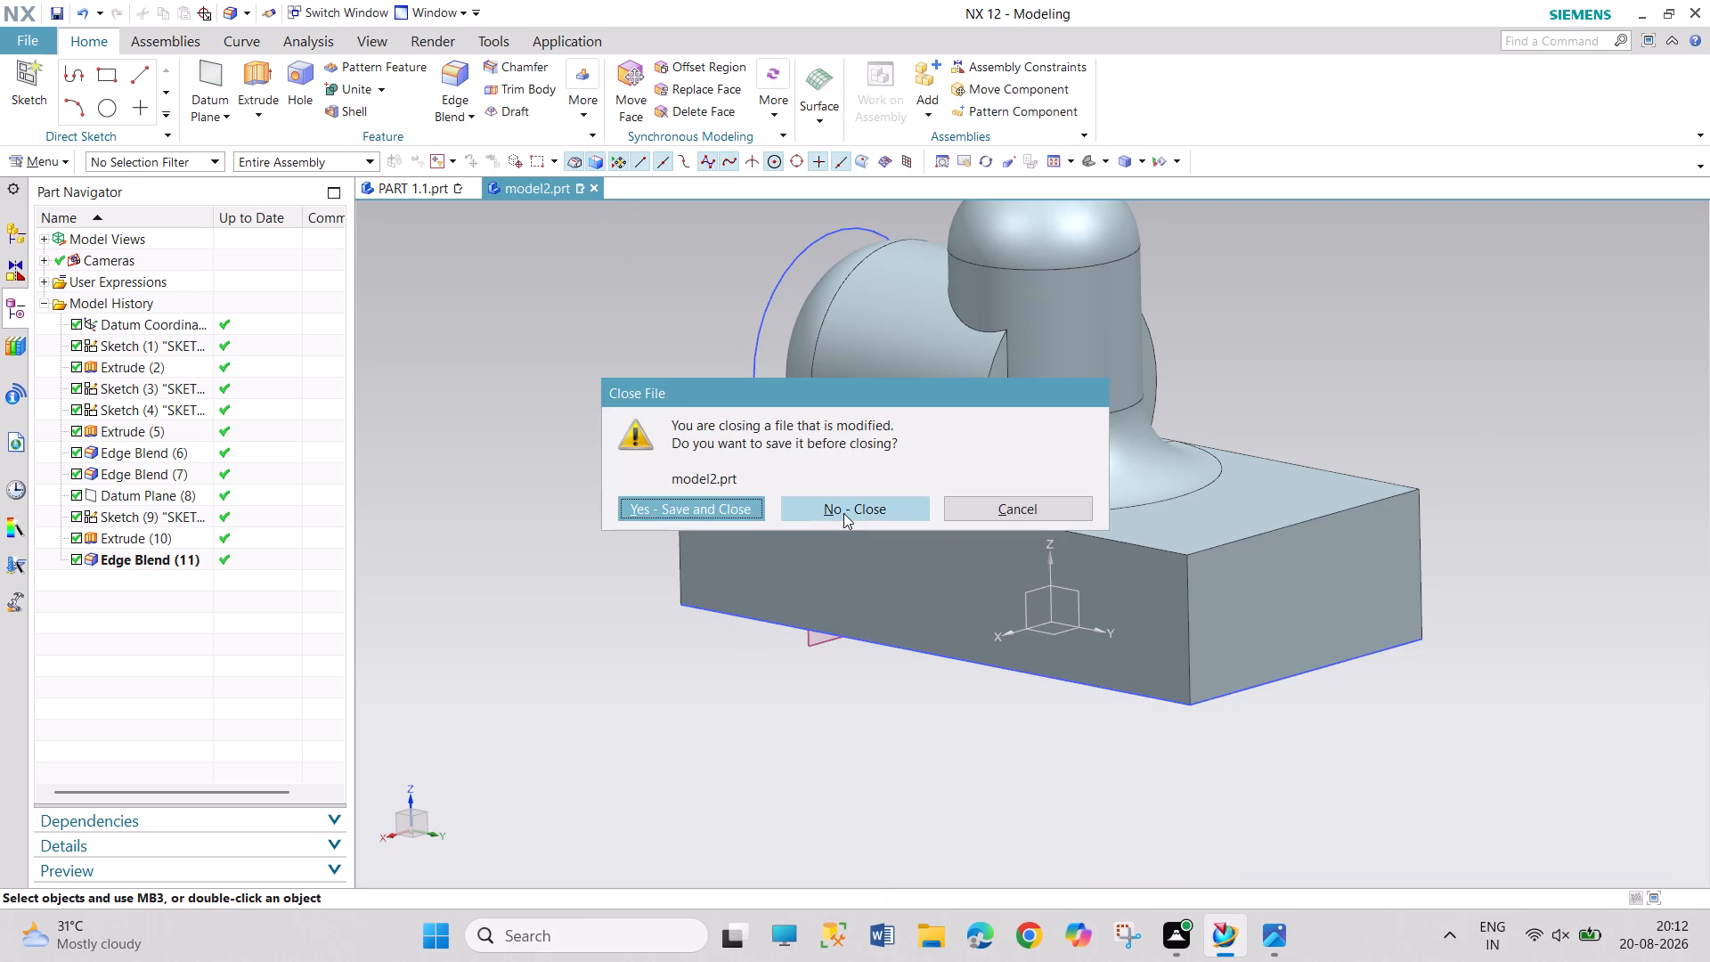
pyautogui.click(843, 513)
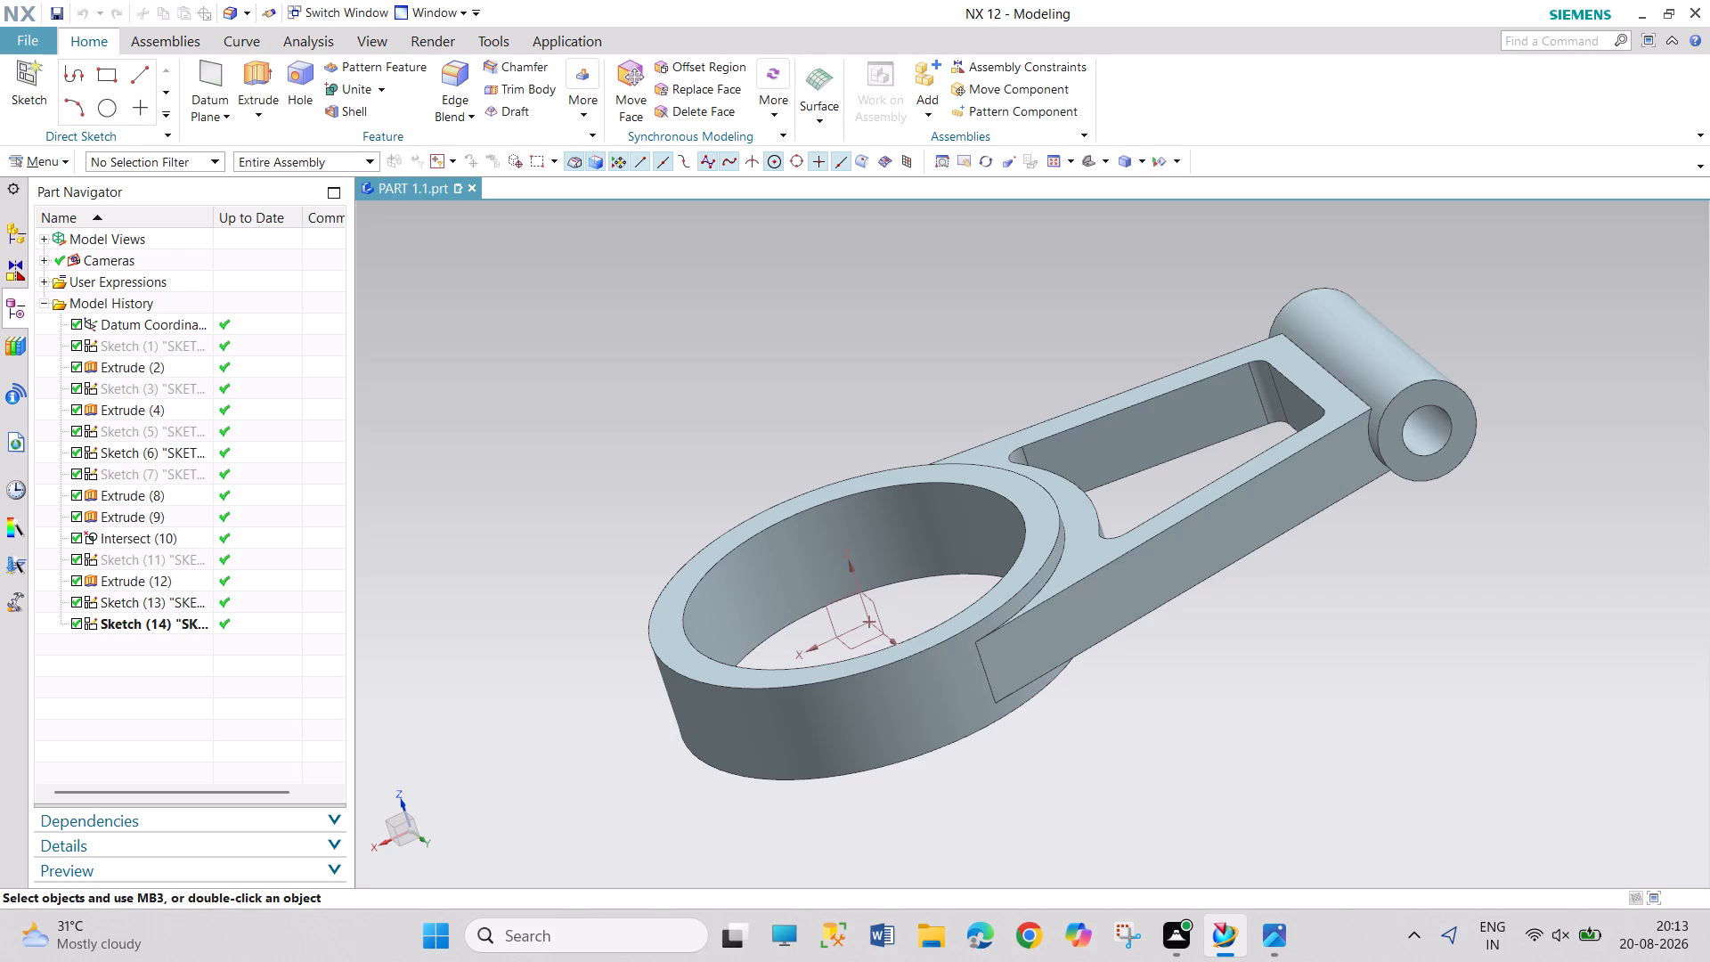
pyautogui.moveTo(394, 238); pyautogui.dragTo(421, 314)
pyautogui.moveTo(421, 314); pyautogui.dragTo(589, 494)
# Save the PART 1.1 file.
pyautogui.hotkey('ctrl', 's')
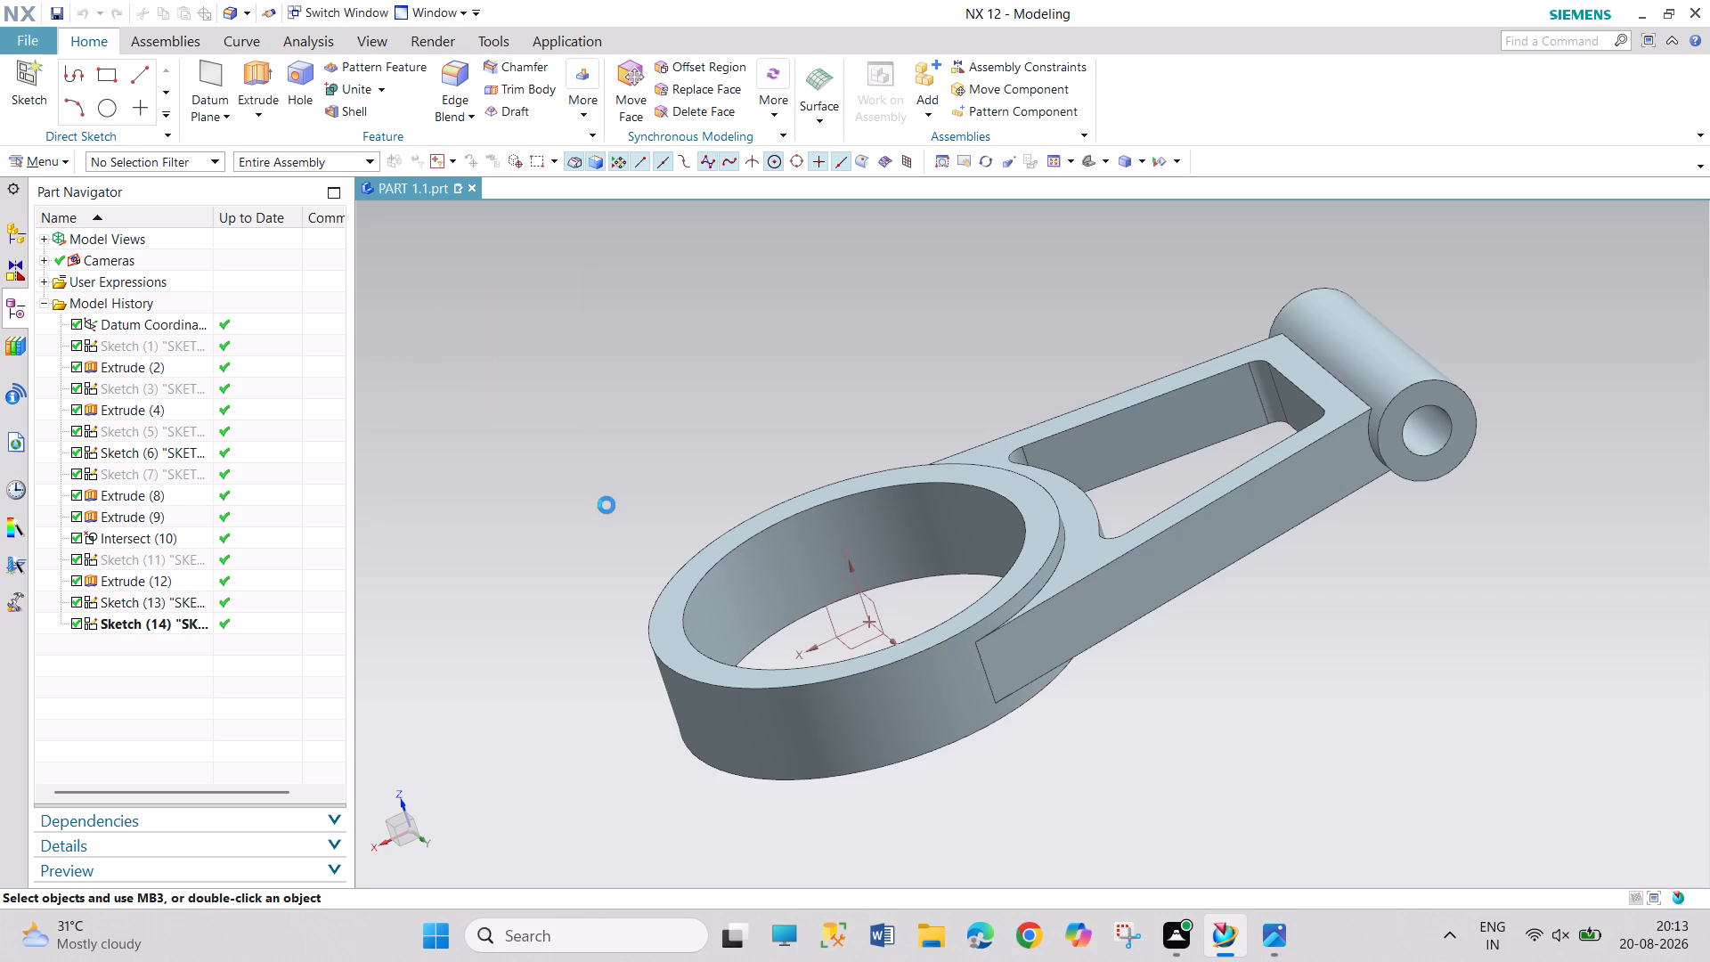